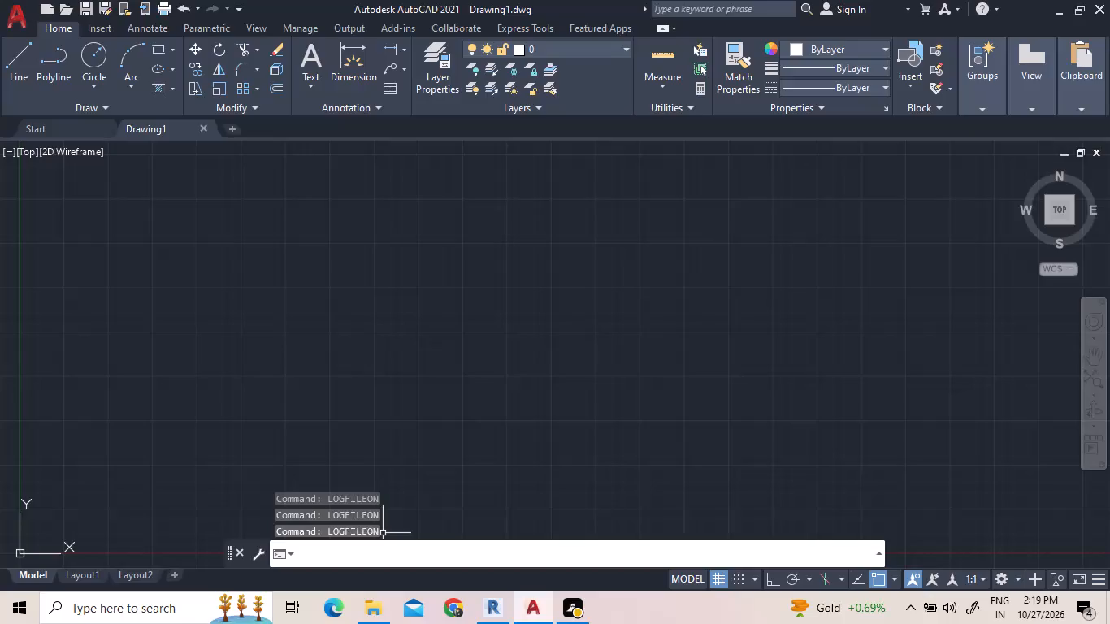
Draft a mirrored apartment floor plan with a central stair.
Turn on command history logging with LOGFILEON.
type("log")
key("Return")
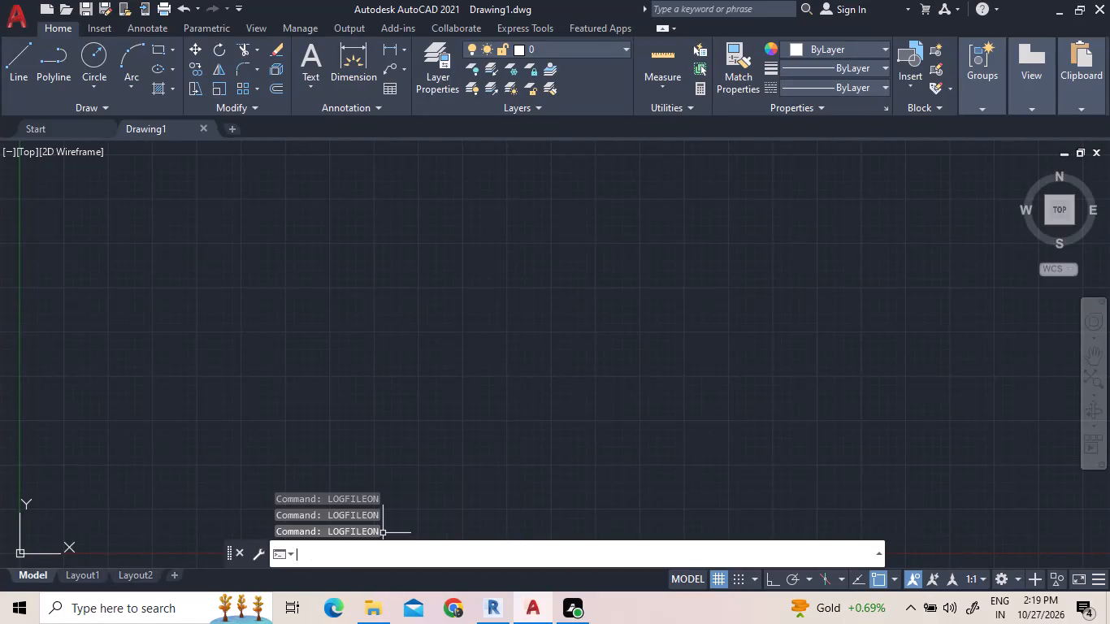
Configure the drawing units with Engineering length type and 0'-0" precision.
type("un")
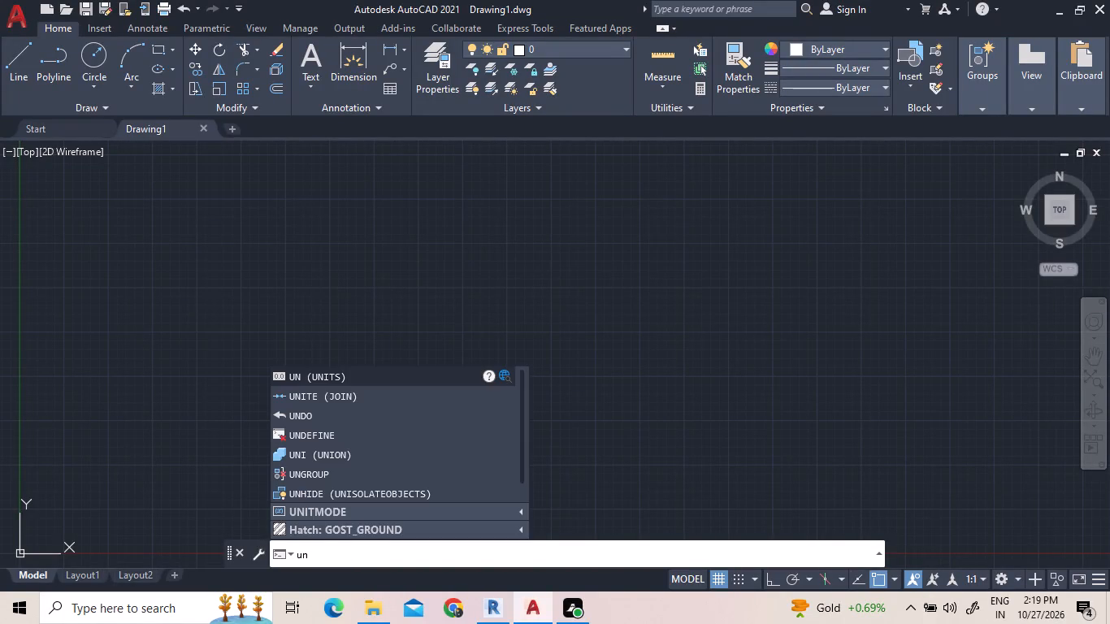
key("Return")
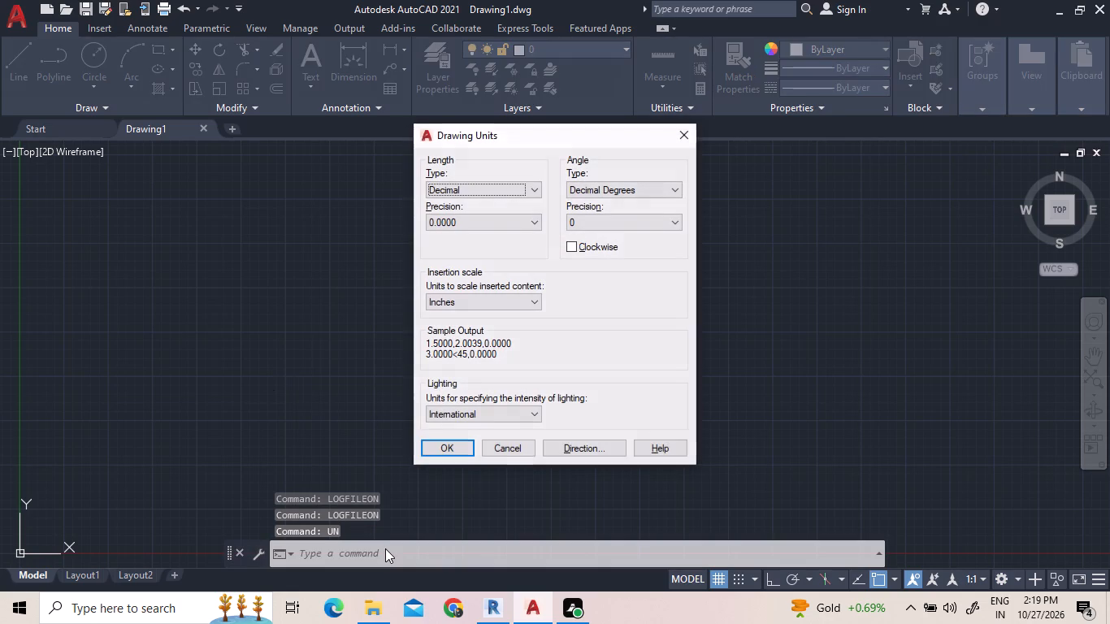
left_click(483, 193)
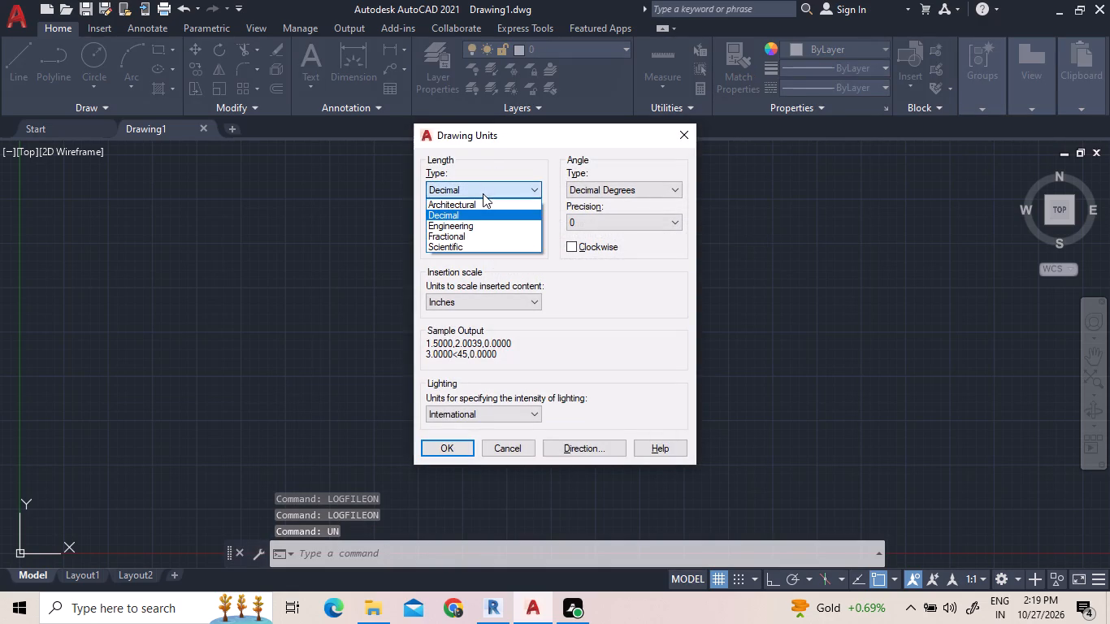
left_click(469, 225)
left_click(469, 224)
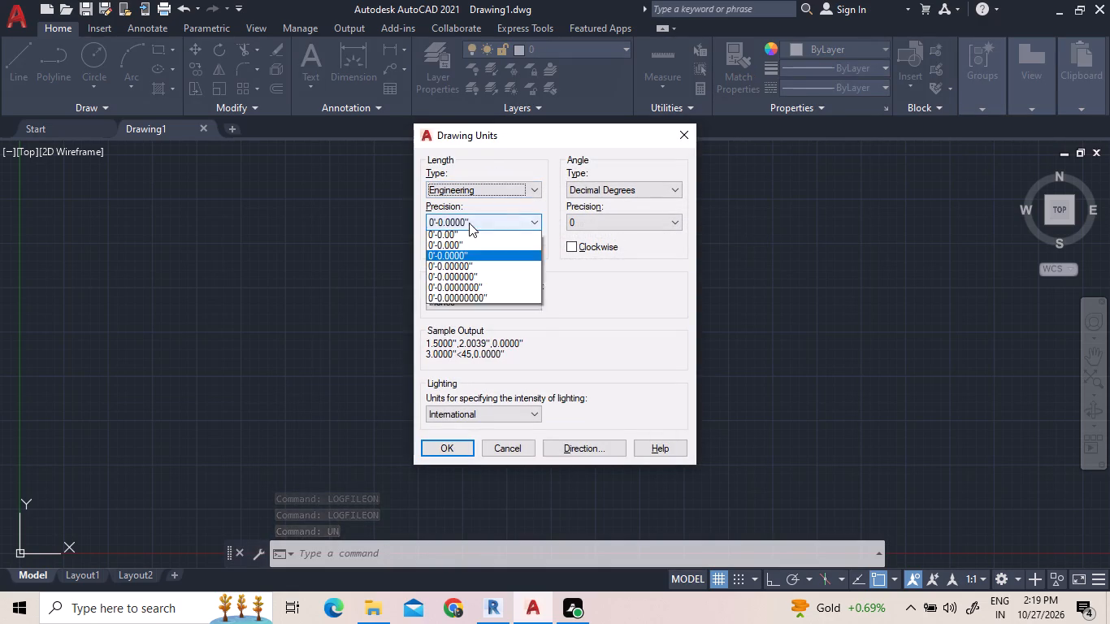
left_click(466, 234)
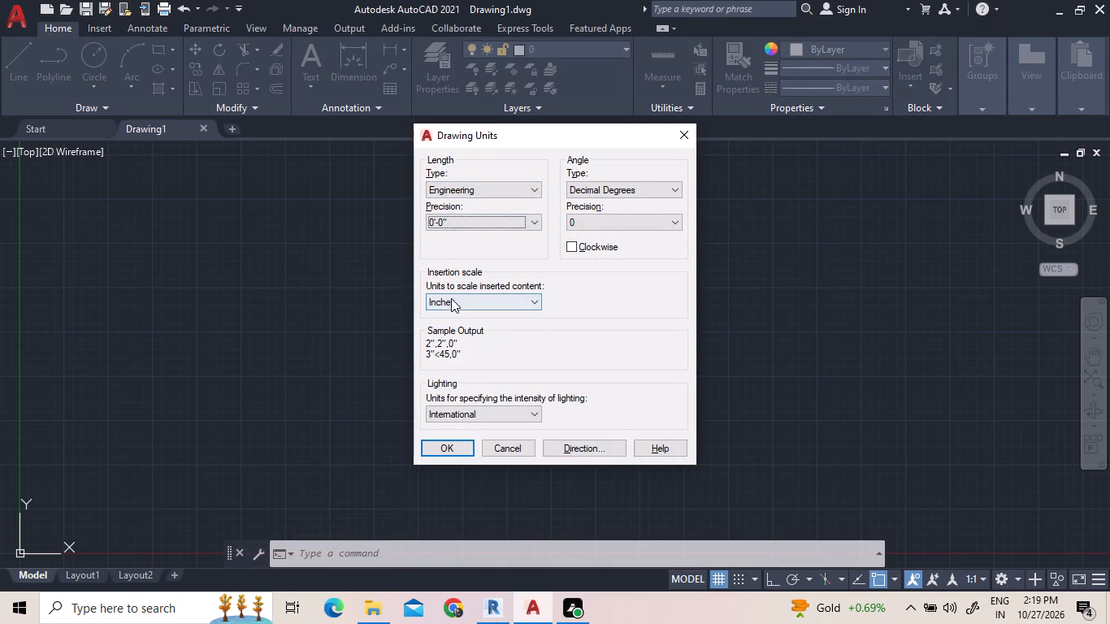
left_click(457, 440)
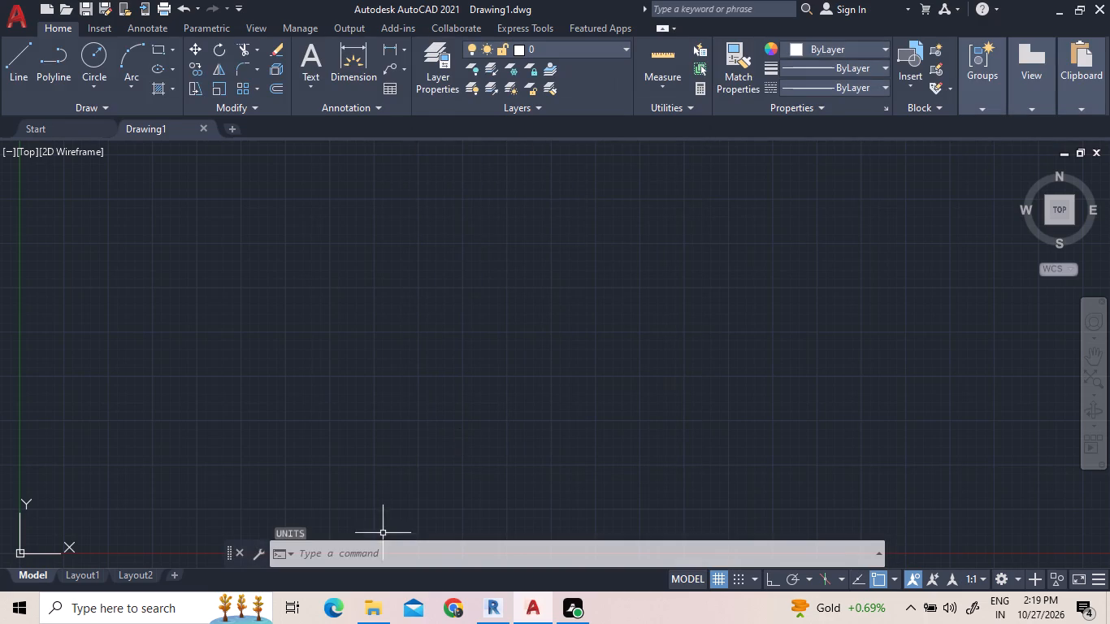
Open the Standard dimension style for modification and set its overall scale to 10.
key("d")
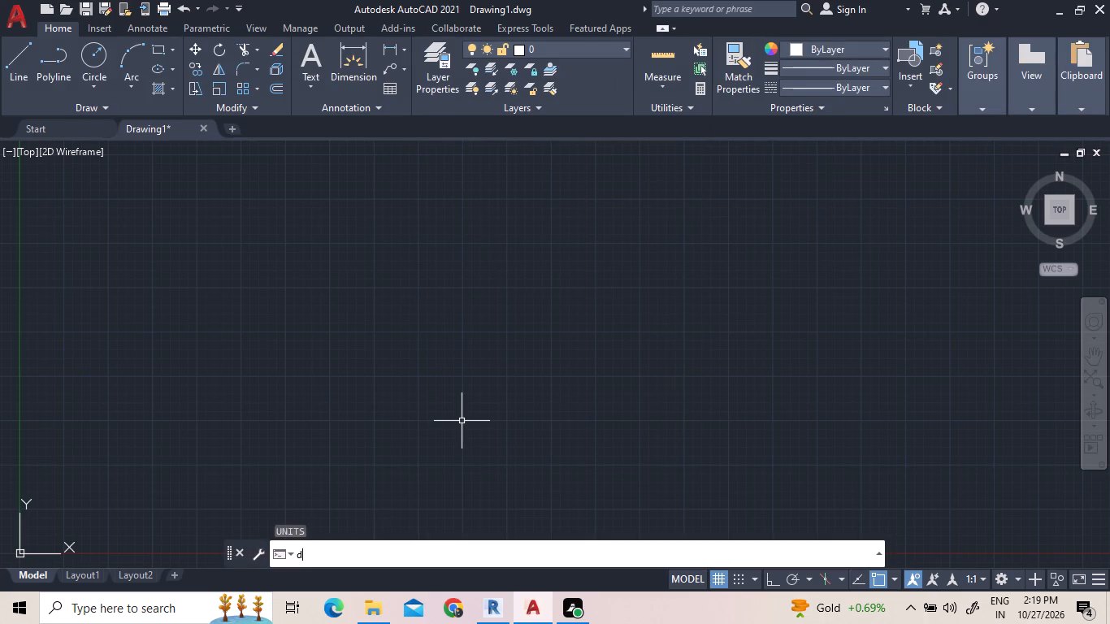
type("im")
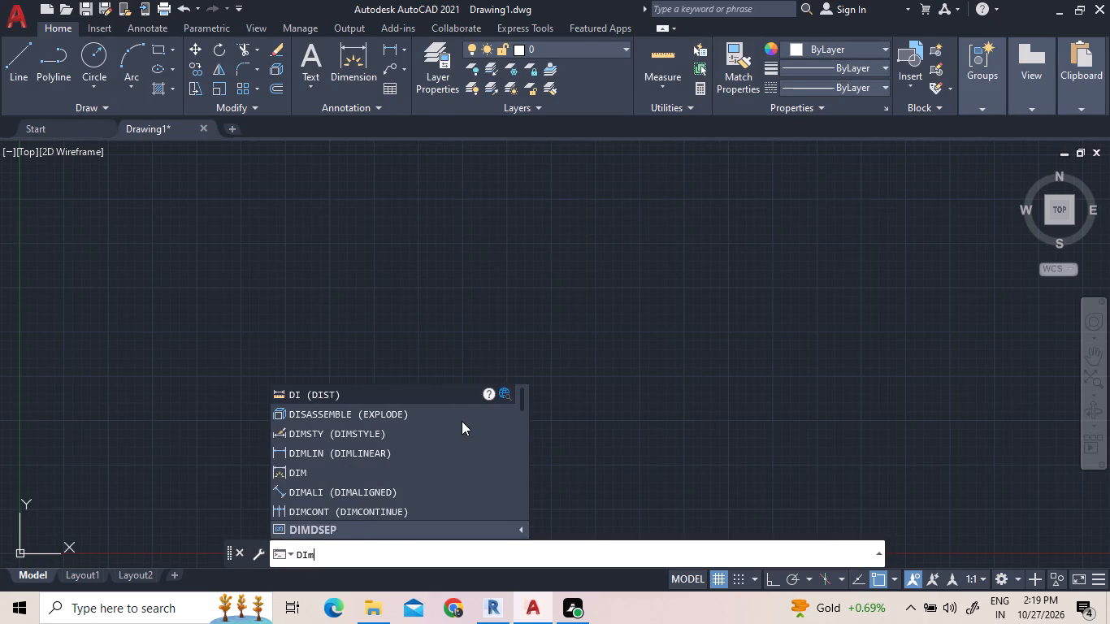
key("s")
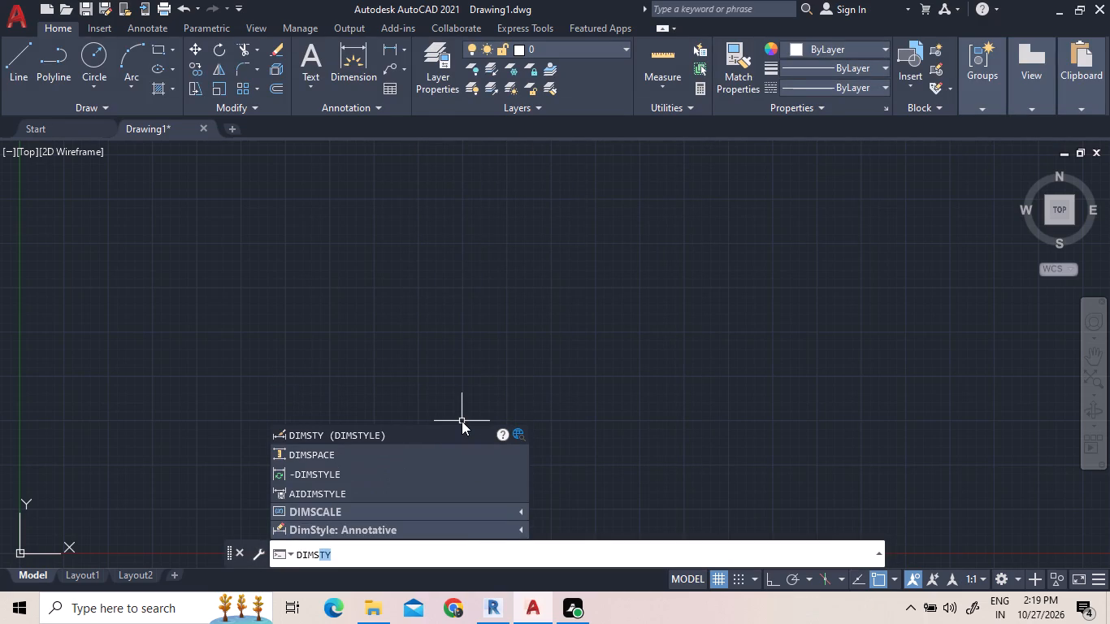
left_click(443, 431)
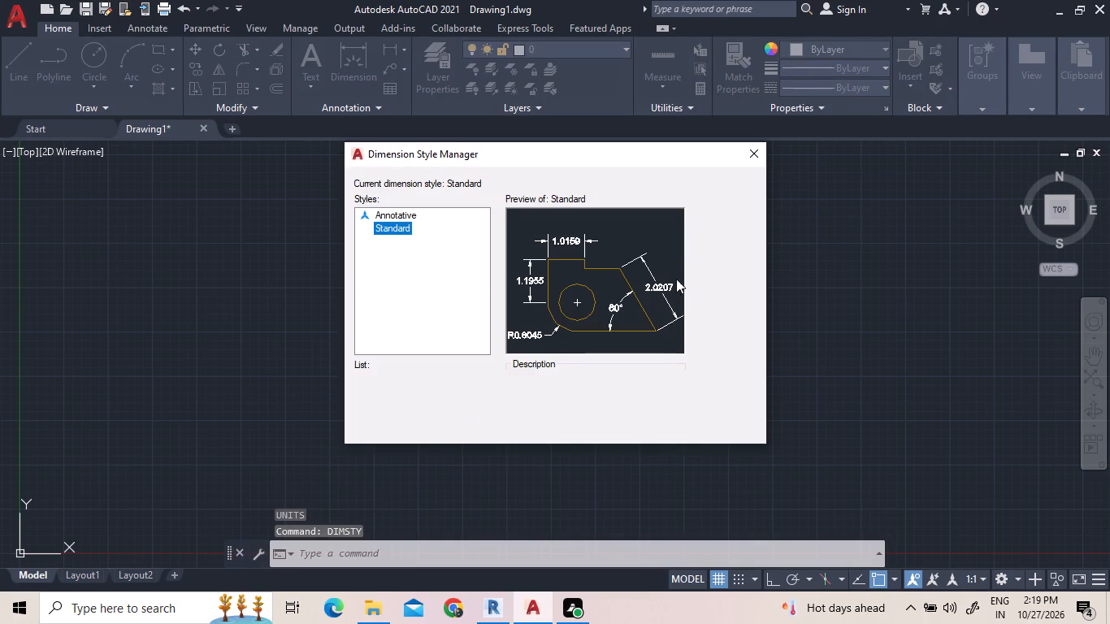
left_click(702, 261)
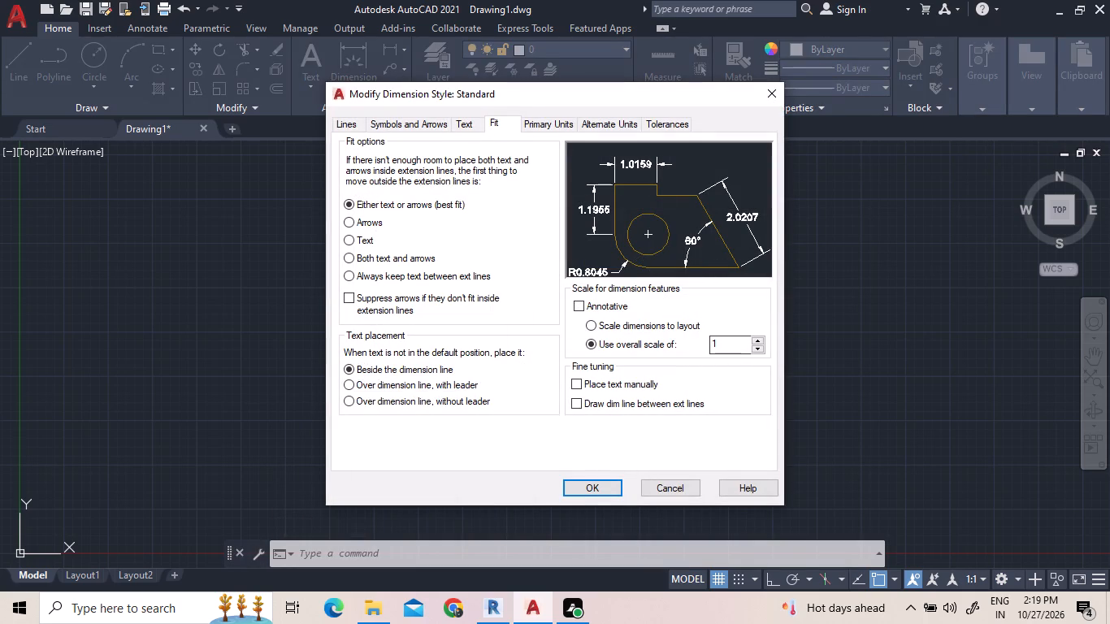
left_click(726, 344)
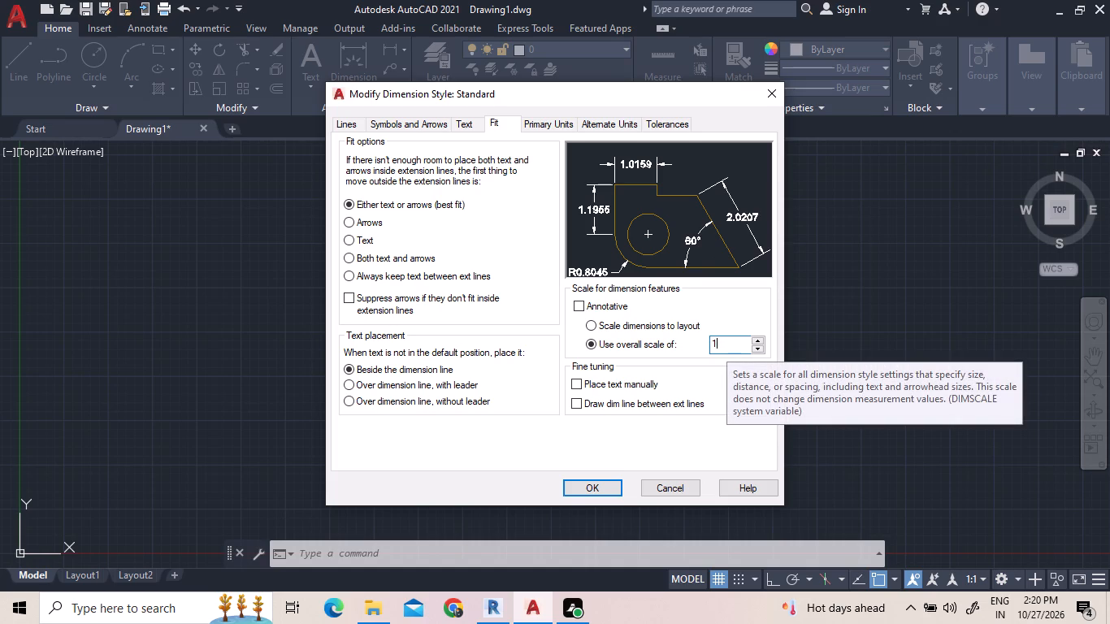
key("0")
key("Return")
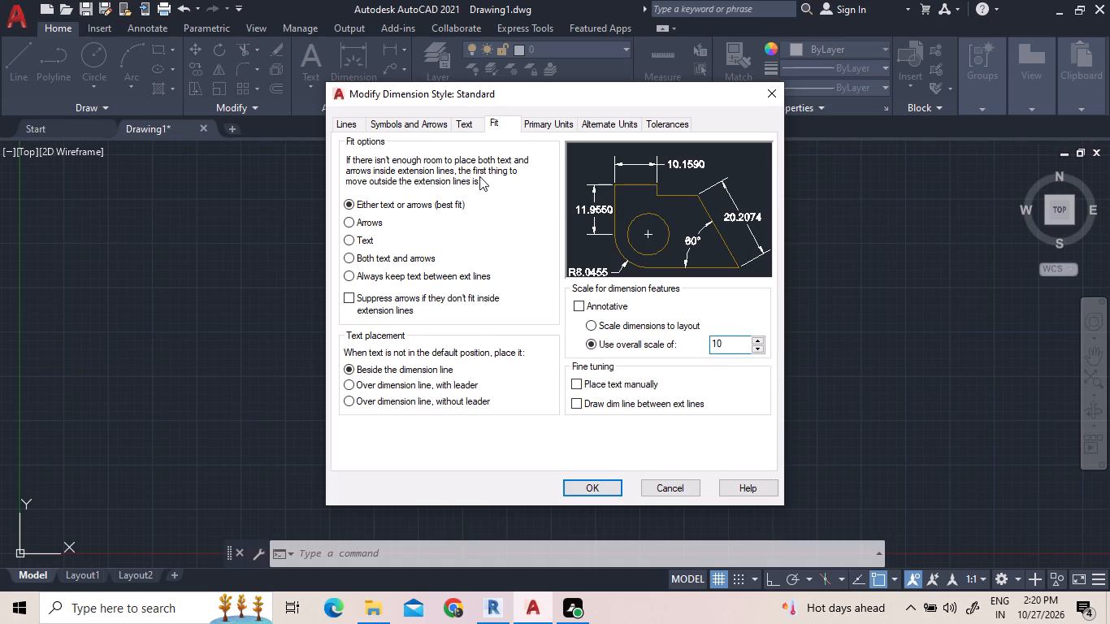
Set the Standard dimension style's primary linear units to zero-decimal precision and Engineering format.
left_click(572, 118)
left_click(522, 184)
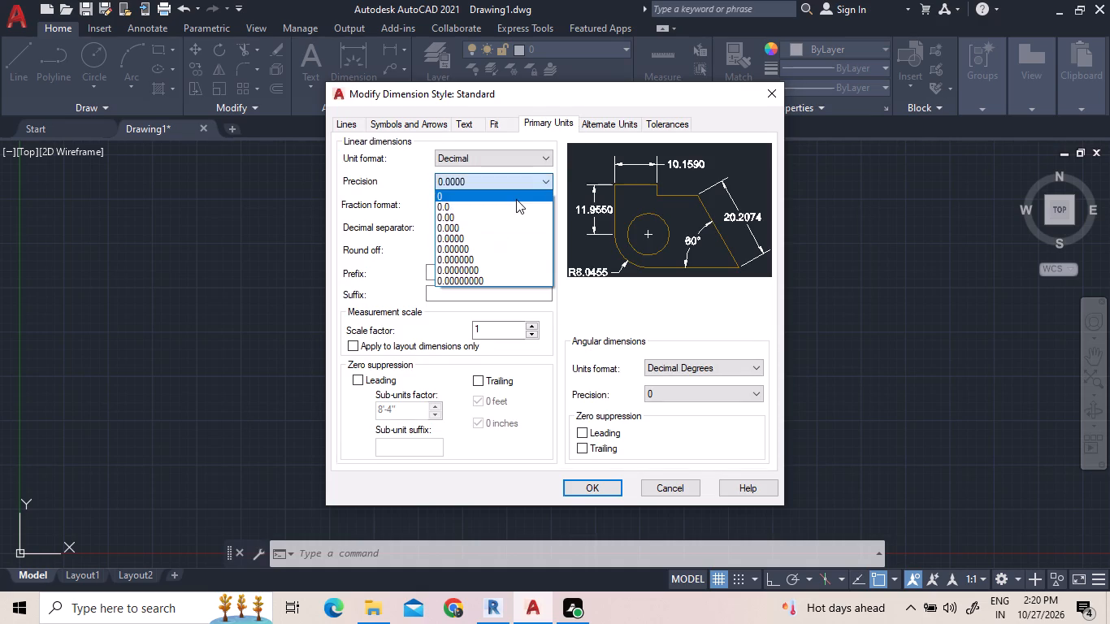
left_click(516, 199)
left_click(513, 154)
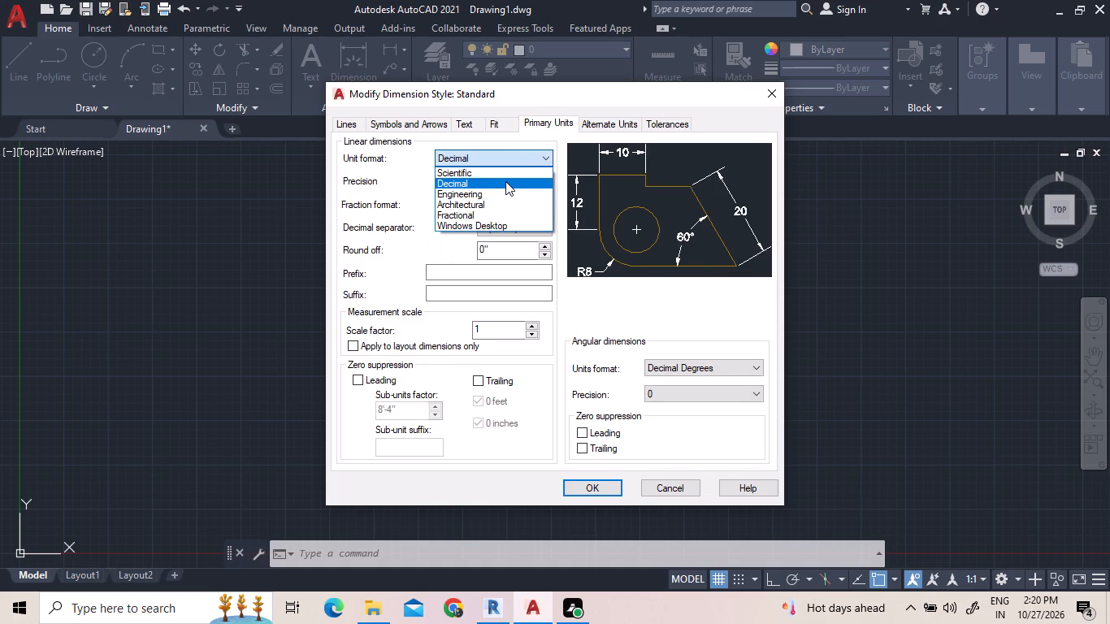
left_click(505, 197)
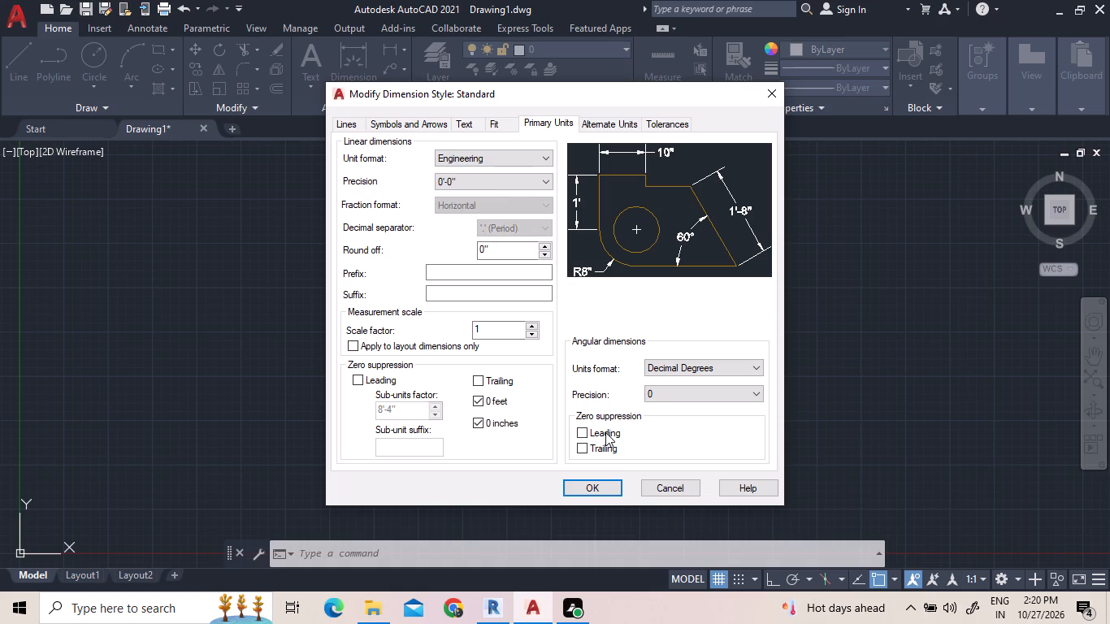
Set the Standard dimension style's overall scale to 15 and save the style changes.
left_click(500, 131)
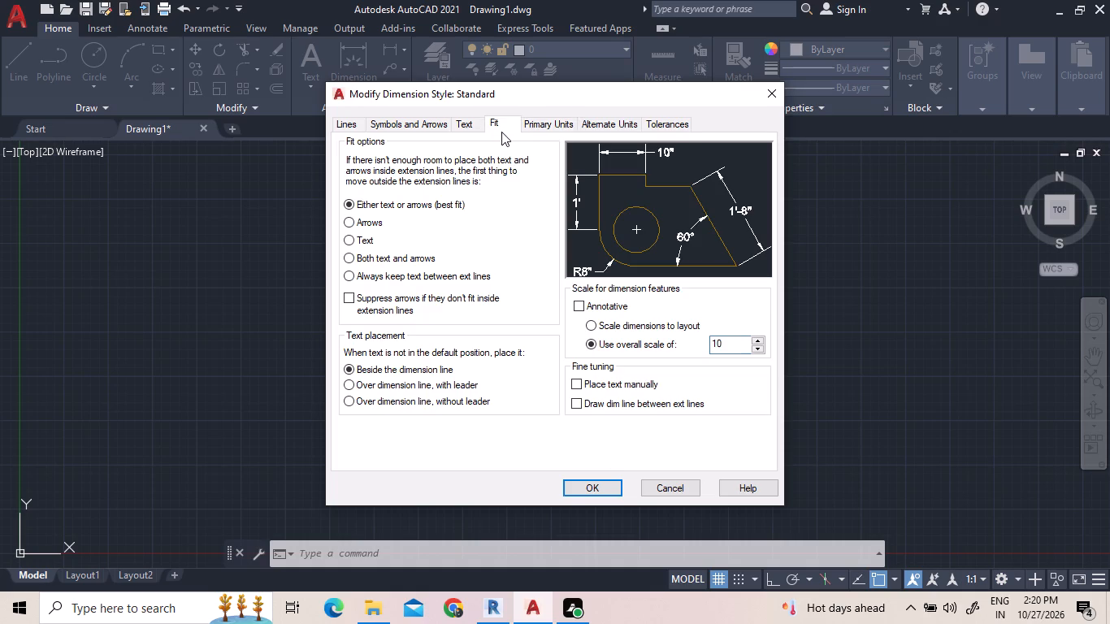
left_click(724, 344)
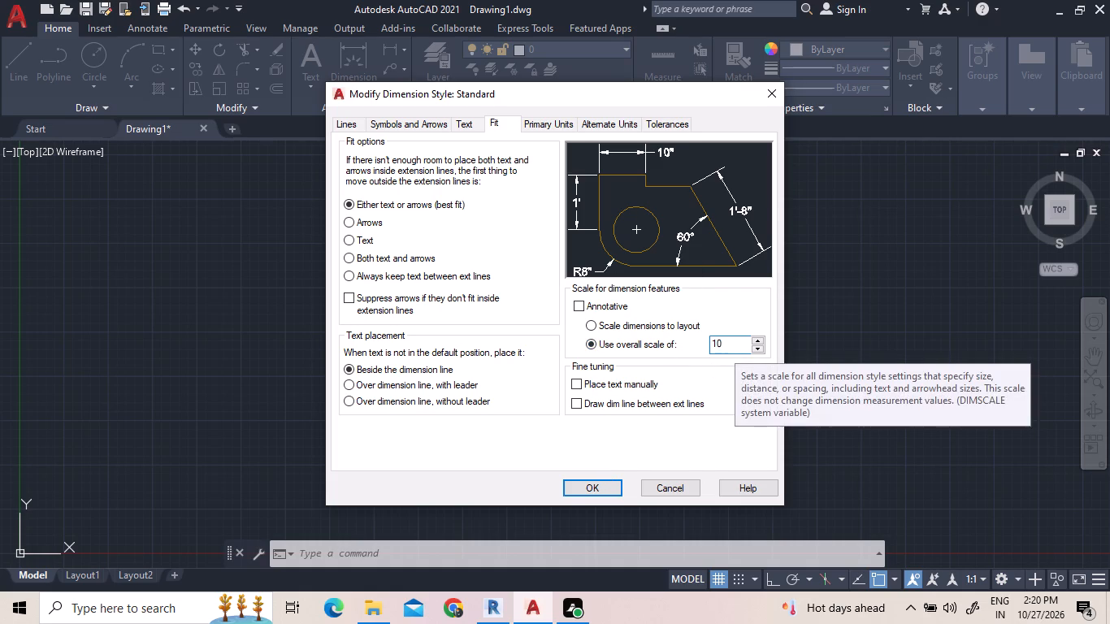
left_click(734, 344)
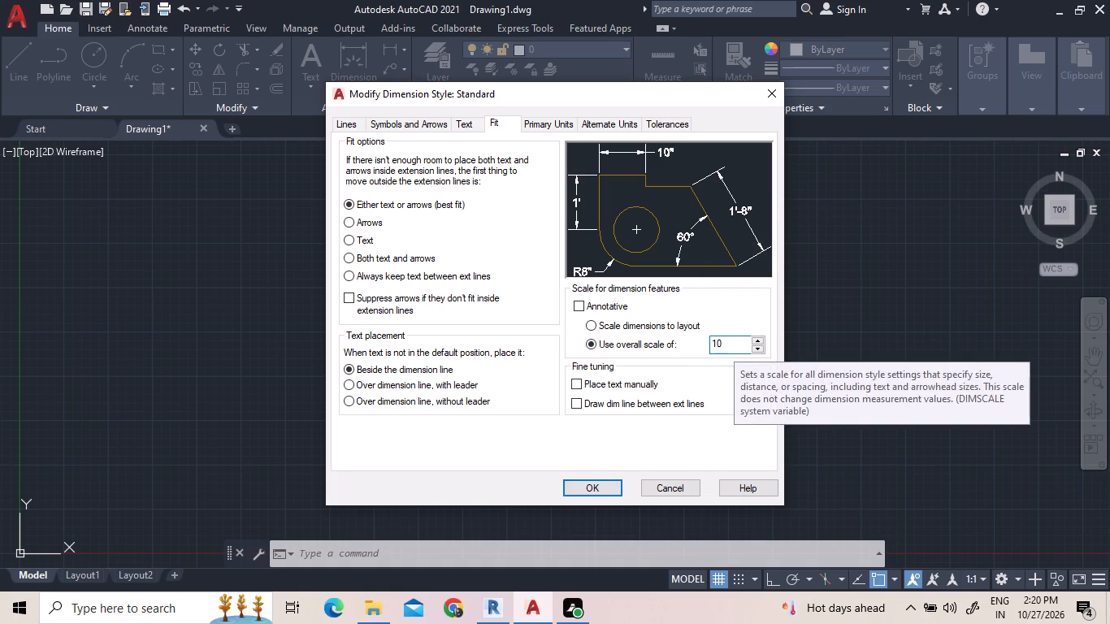
key("BackSpace")
key("5")
key("Return")
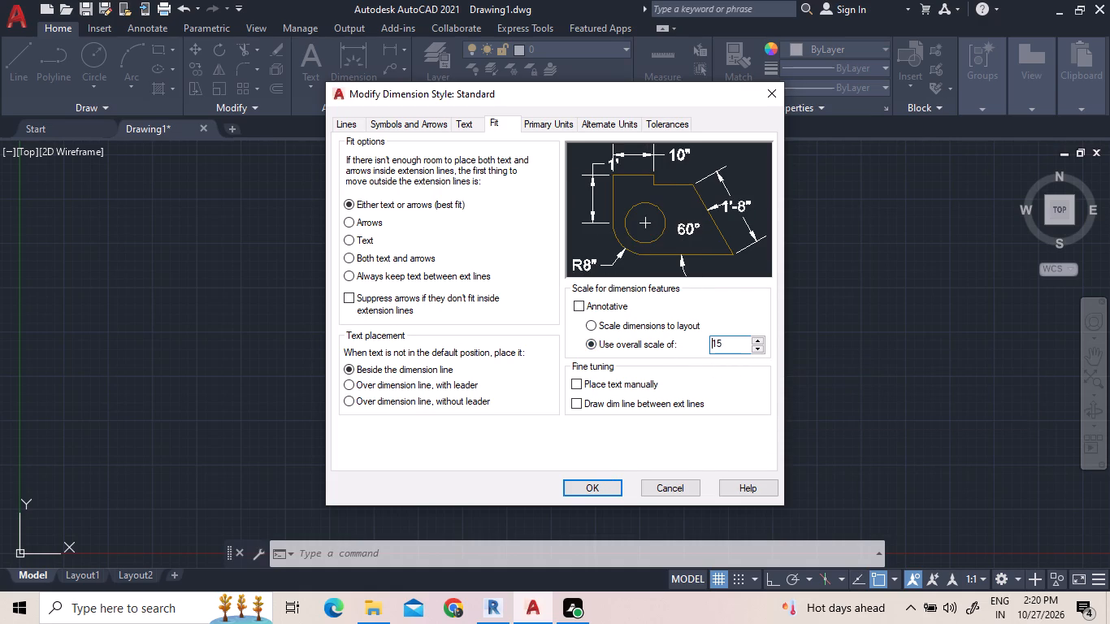
left_click(614, 492)
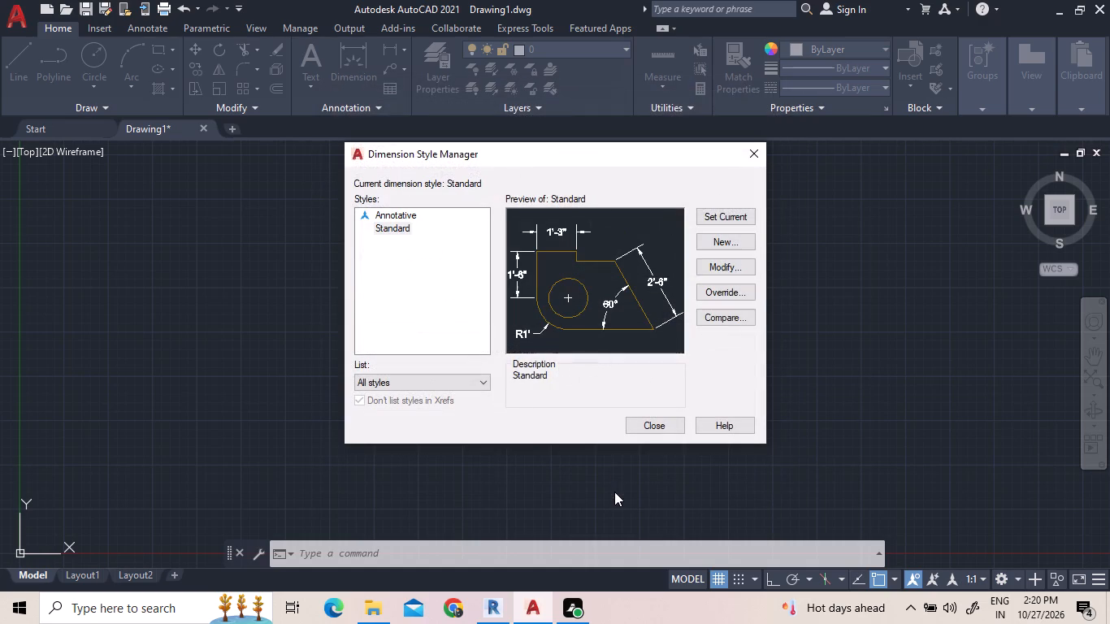
left_click(675, 428)
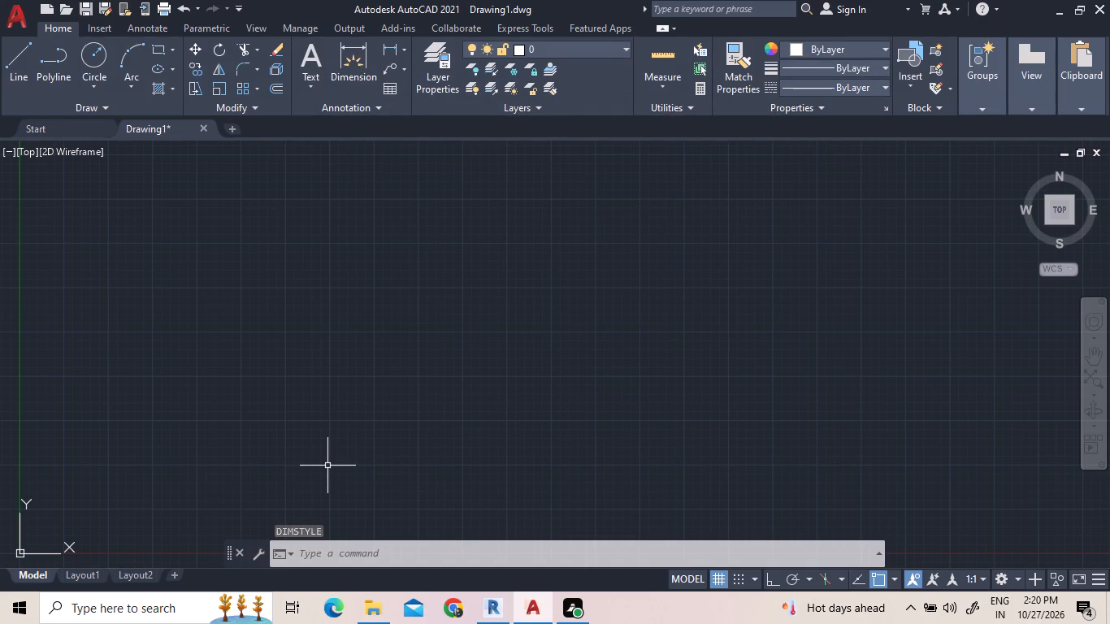
Set the model space limits with the lower-left corner at 0'-0",0'-0" and the upper-right corner at 100',100'.
type("limi")
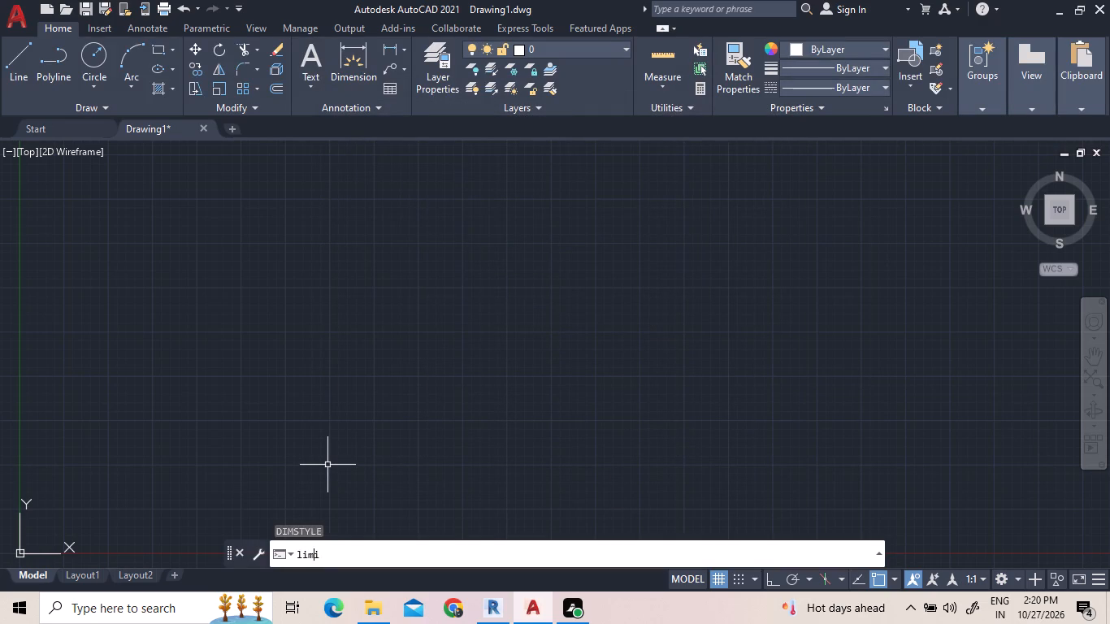
key("Return")
key("Return")
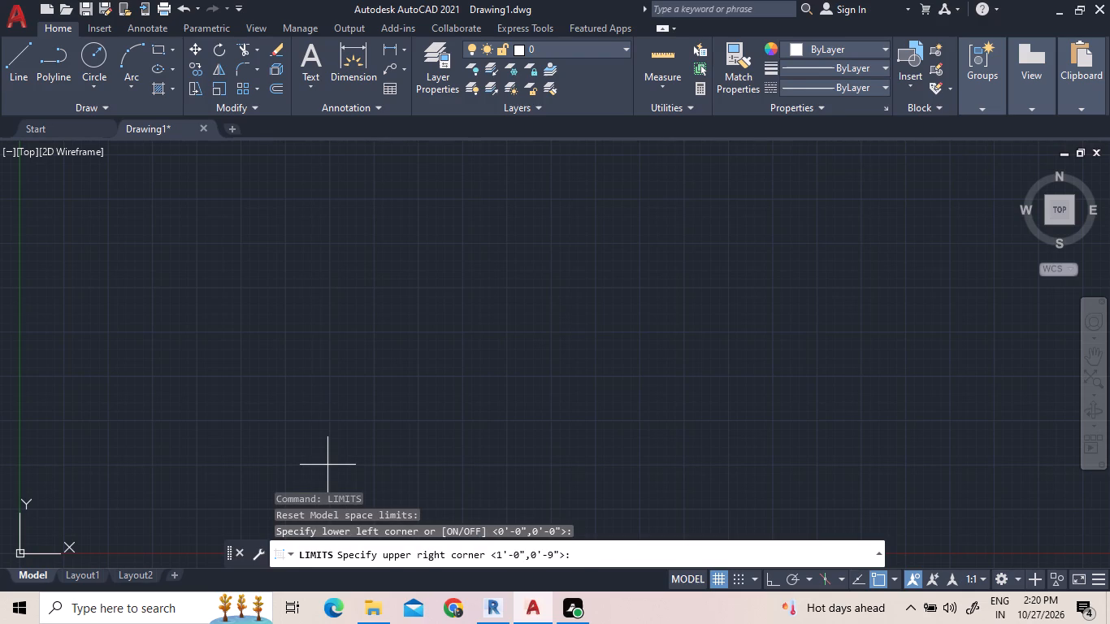
type("100")
key("apostrophe")
type(",100")
key("apostrophe")
key("Return")
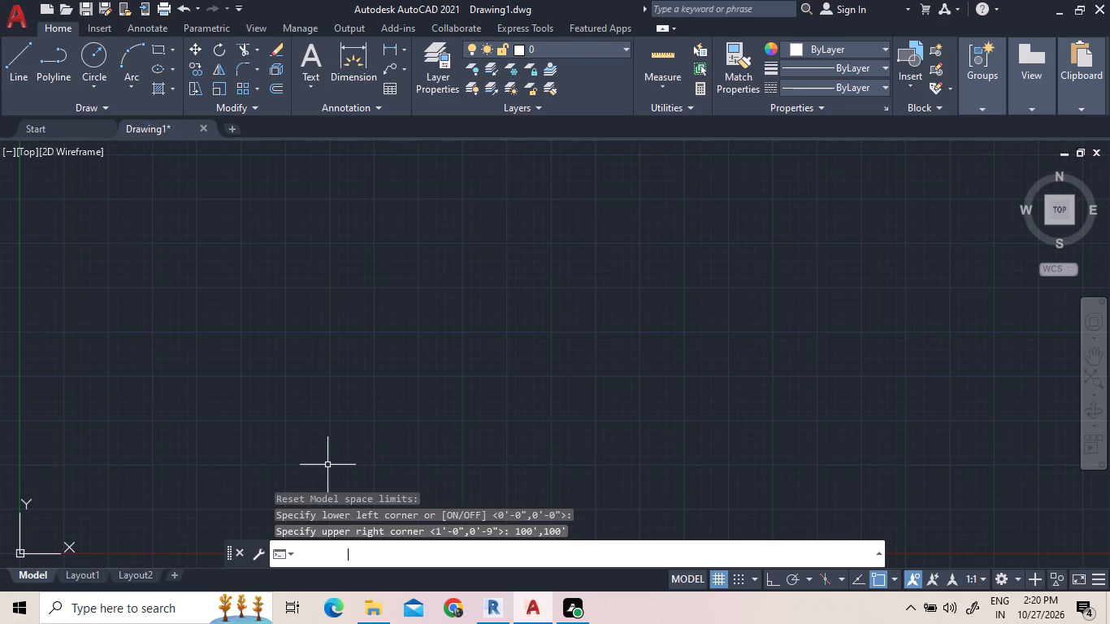
type("z a")
key("space")
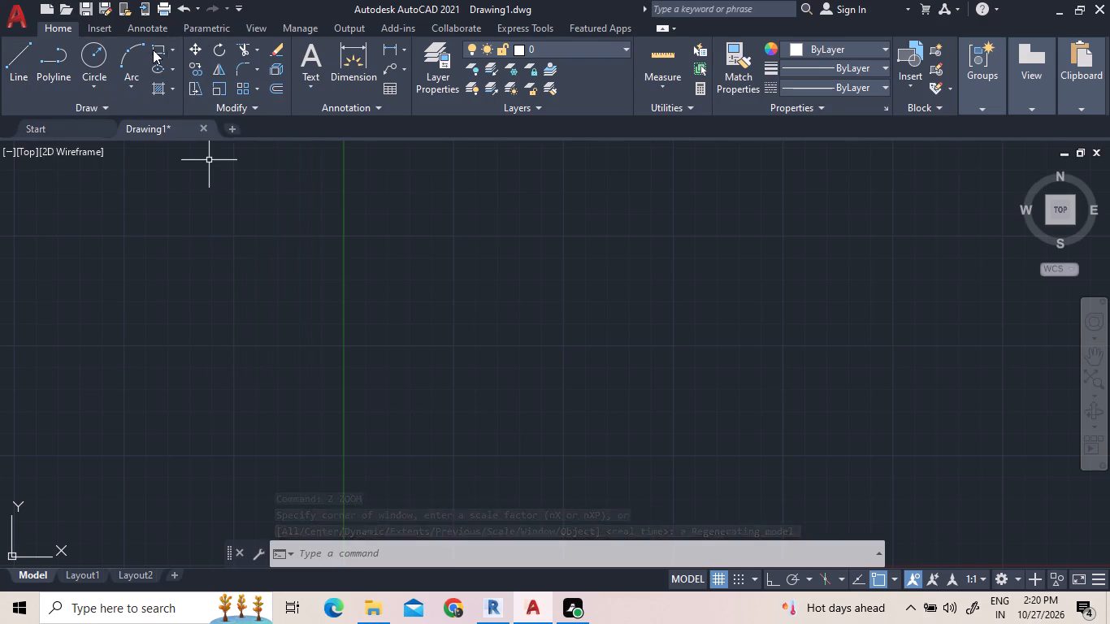
Change the color of layer 0 to red in the layer properties.
type("la")
key("Return")
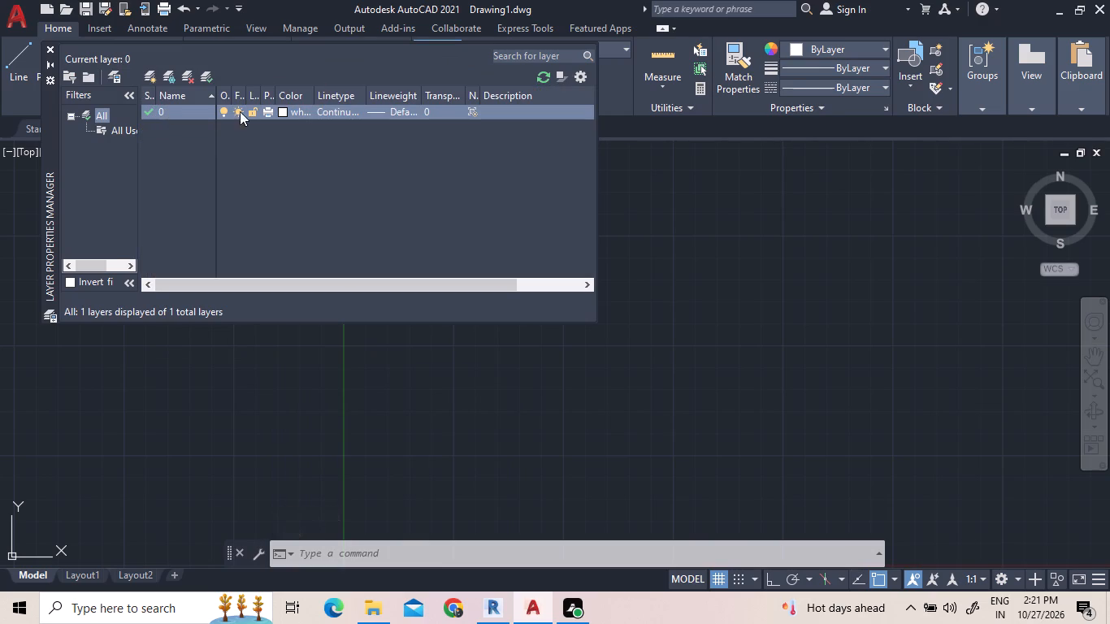
left_click(288, 107)
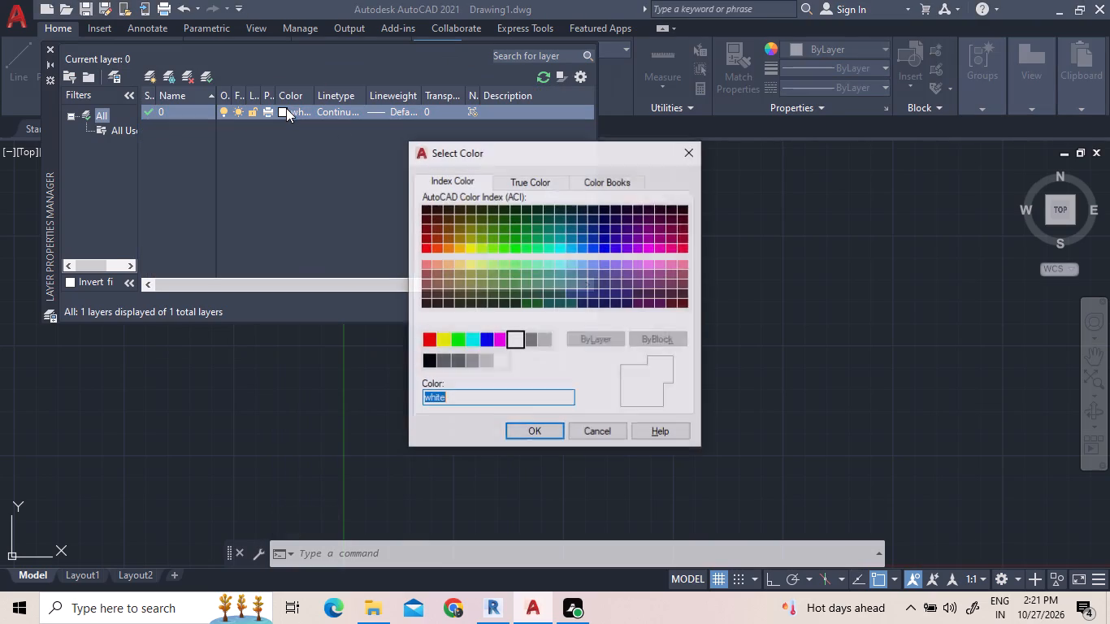
left_click(434, 335)
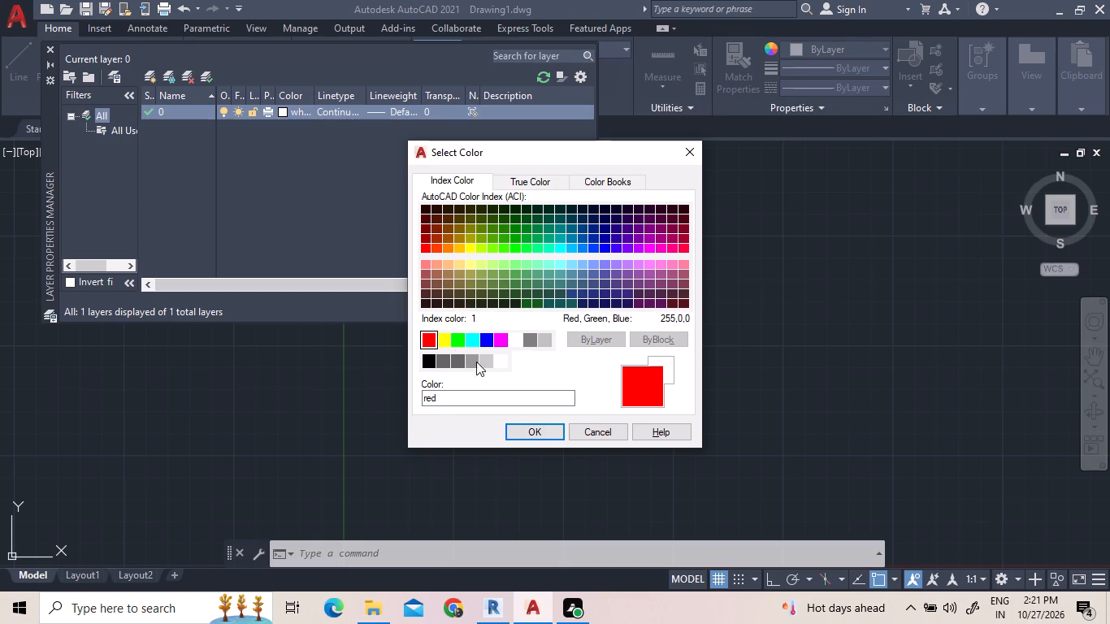
left_click(547, 434)
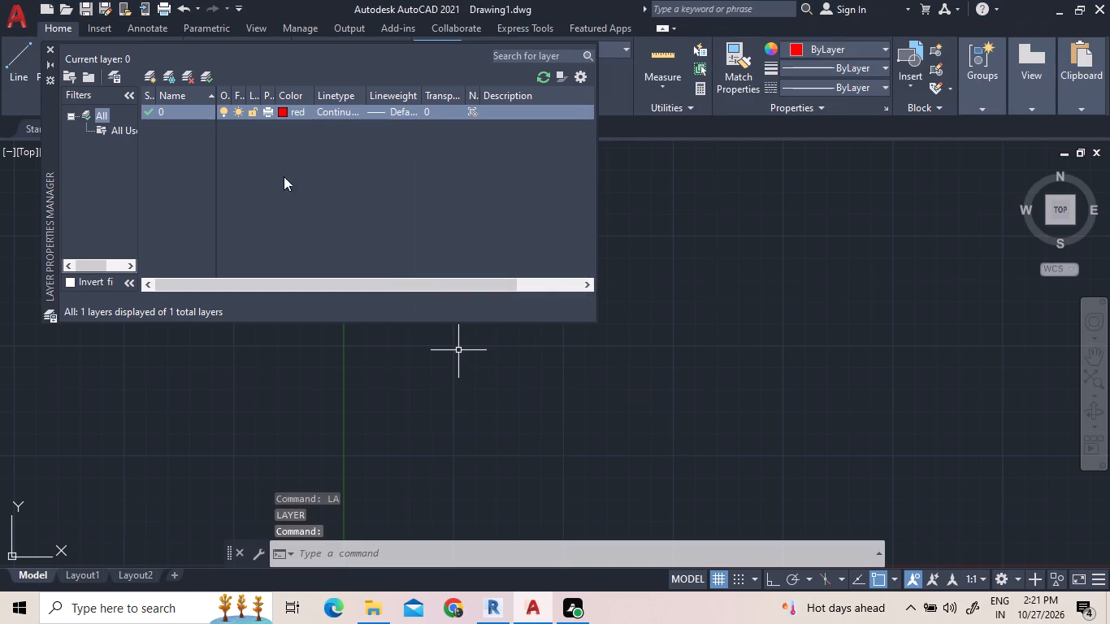
left_click(50, 44)
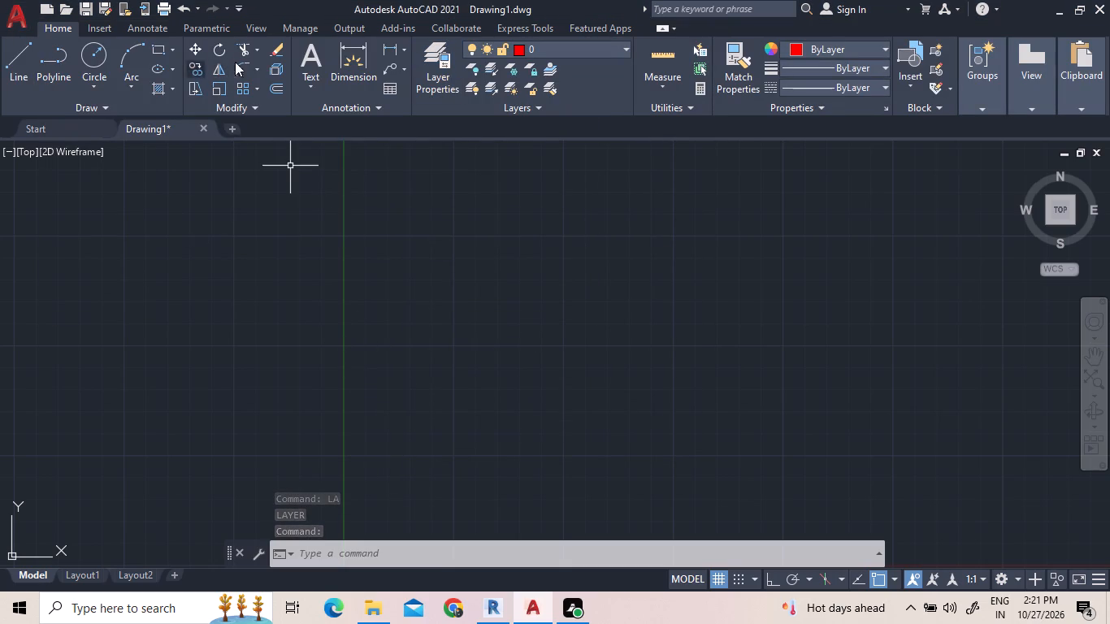
Draw a rectangle 12'5" long and 3'9" wide near the drawing origin.
left_click(160, 45)
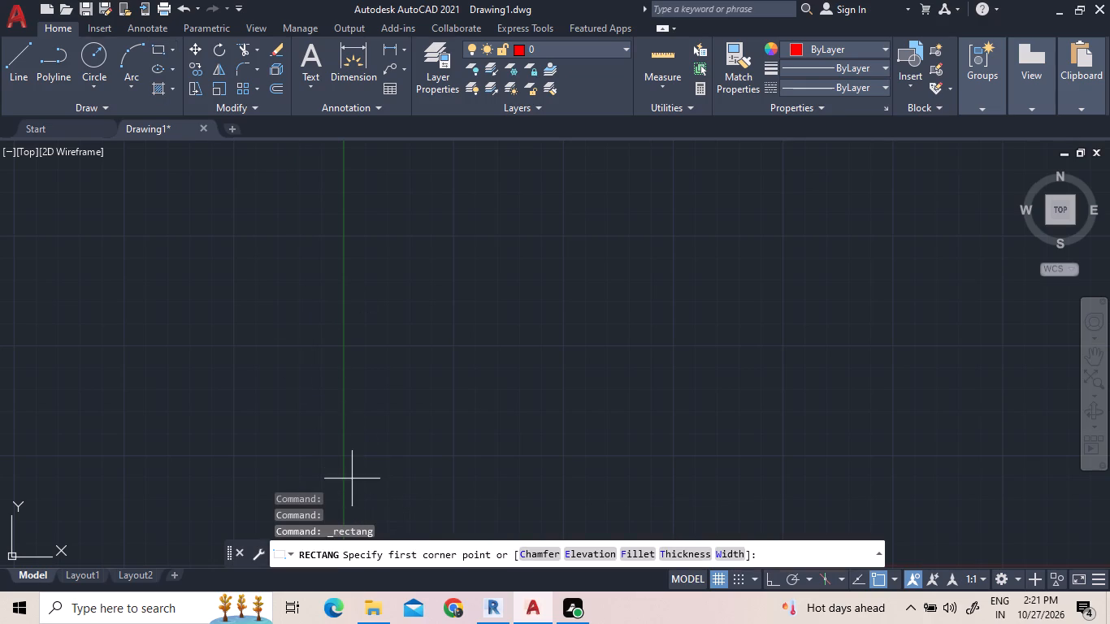
left_click(356, 489)
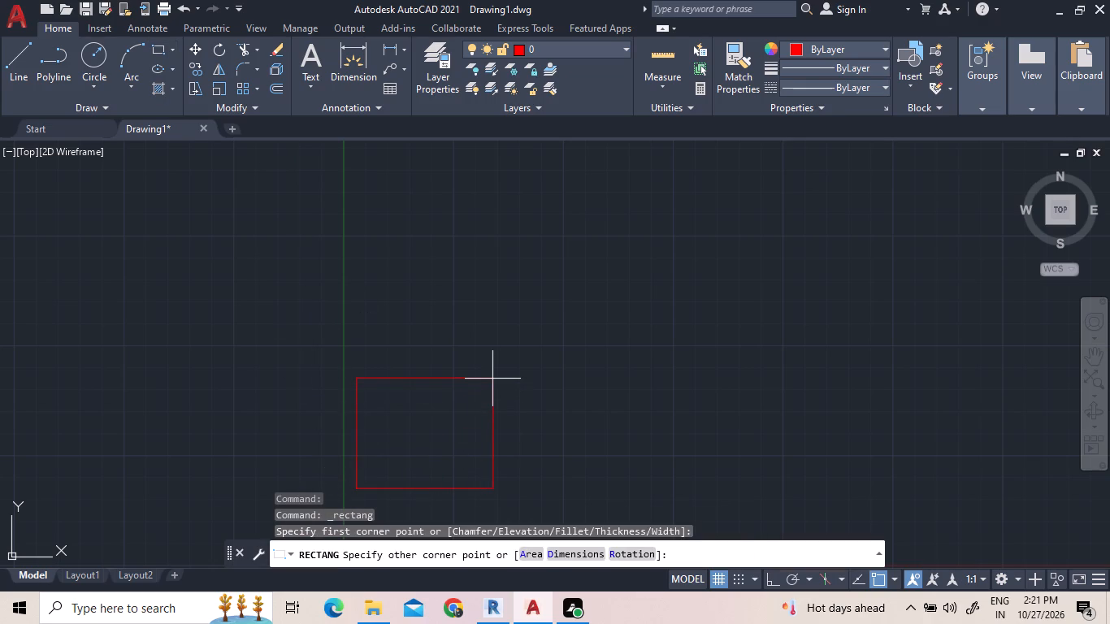
type("d")
key("space")
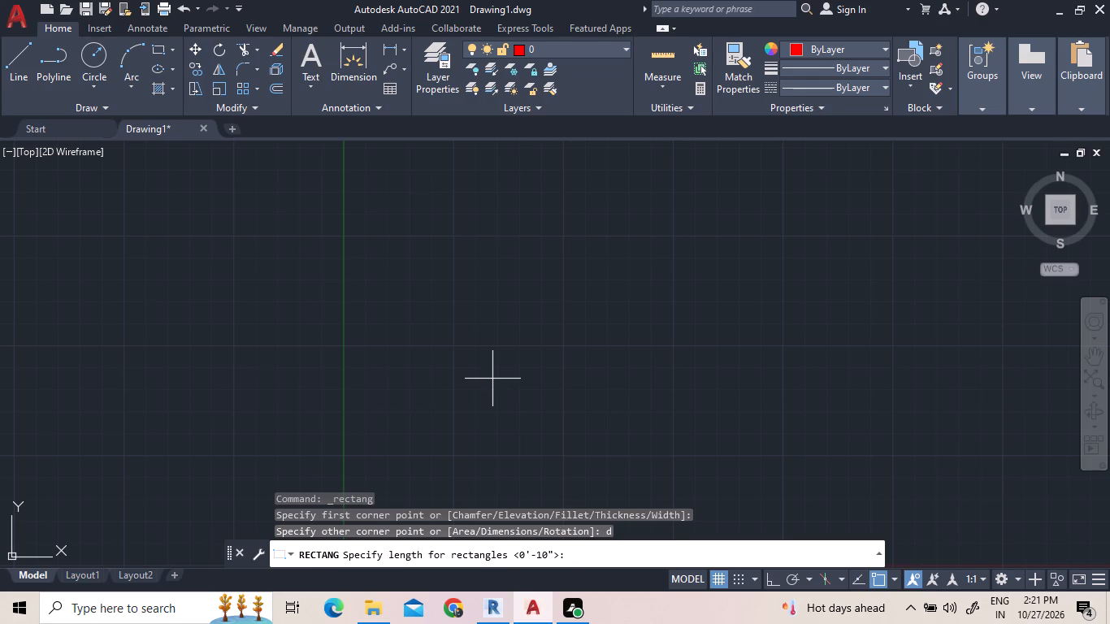
type("12'")
type("5\"")
key("Return")
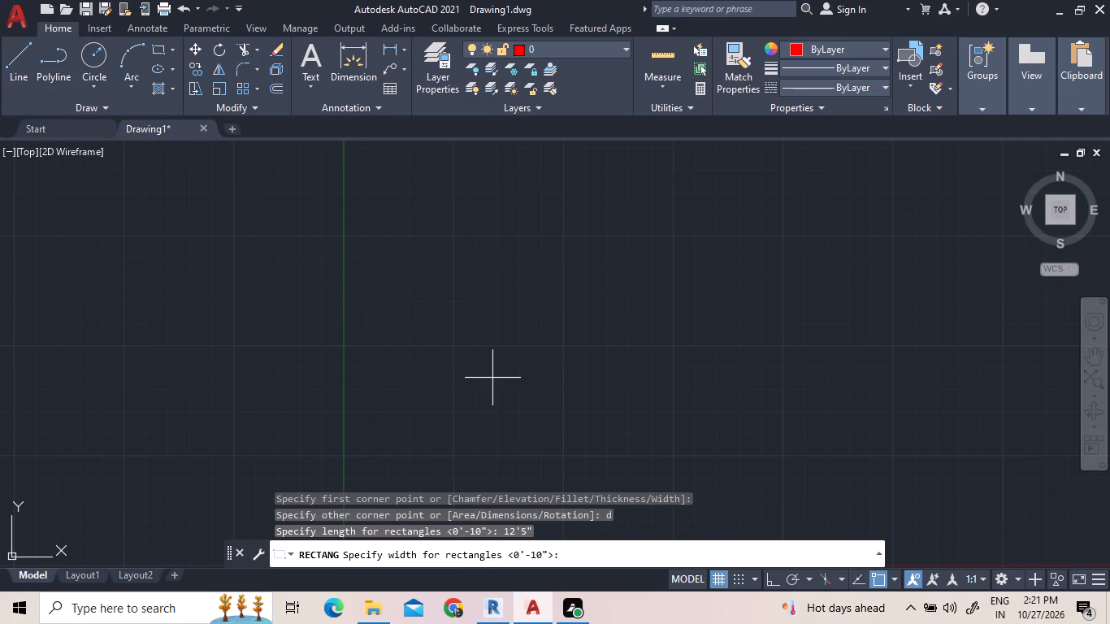
type("3'")
type("9\"")
key("Return")
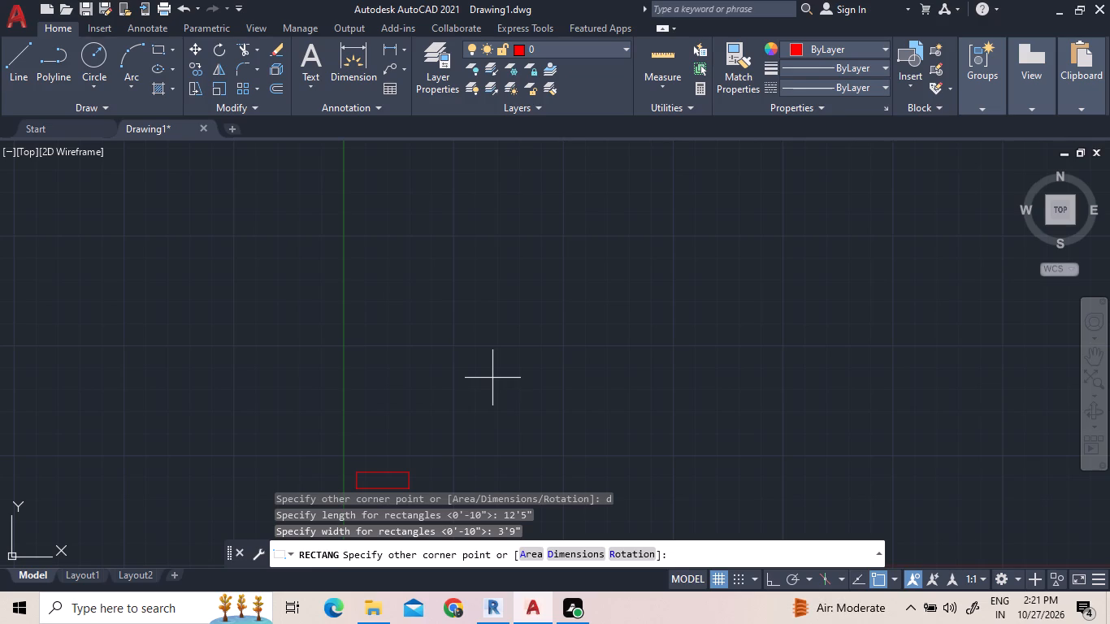
scroll(386, 443, "down", 2)
scroll(397, 471, "up", 3)
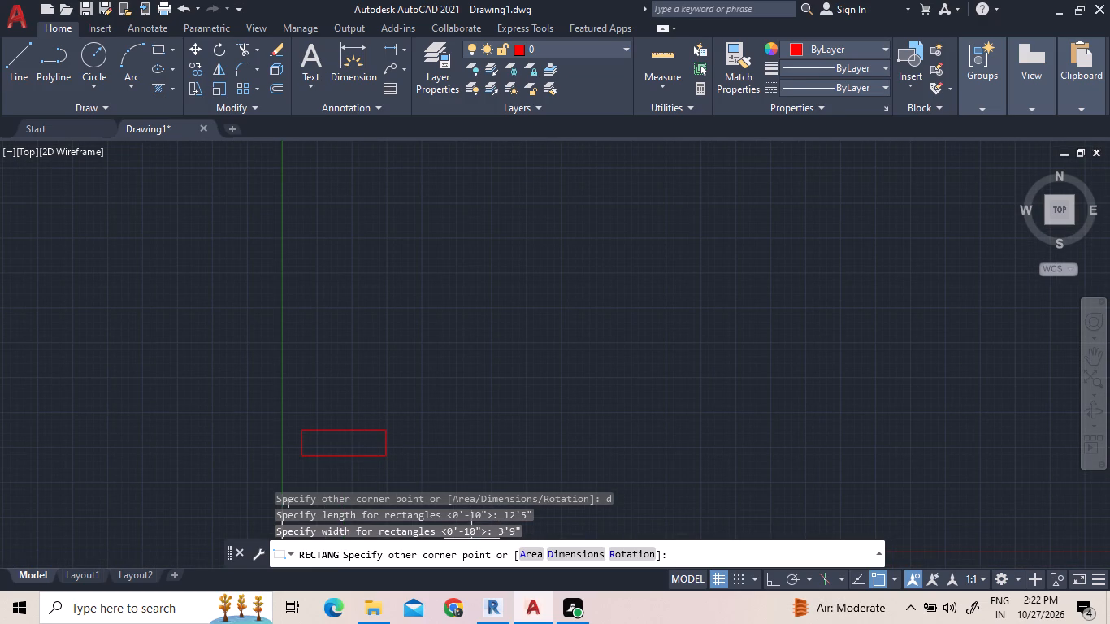
scroll(339, 396, "up", 3)
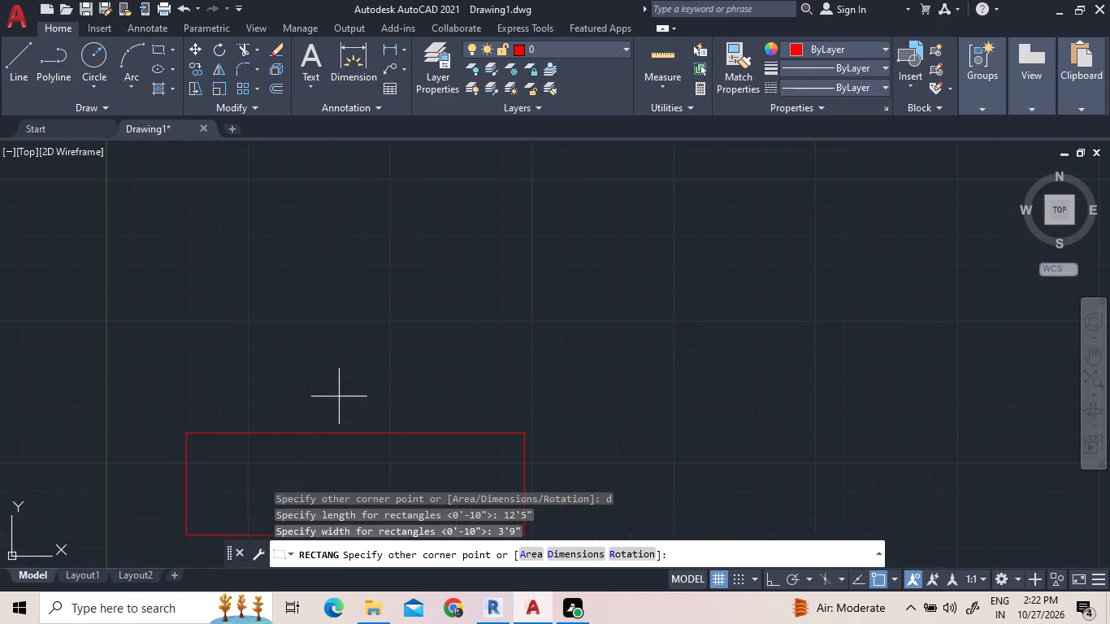
scroll(427, 289, "down", 4)
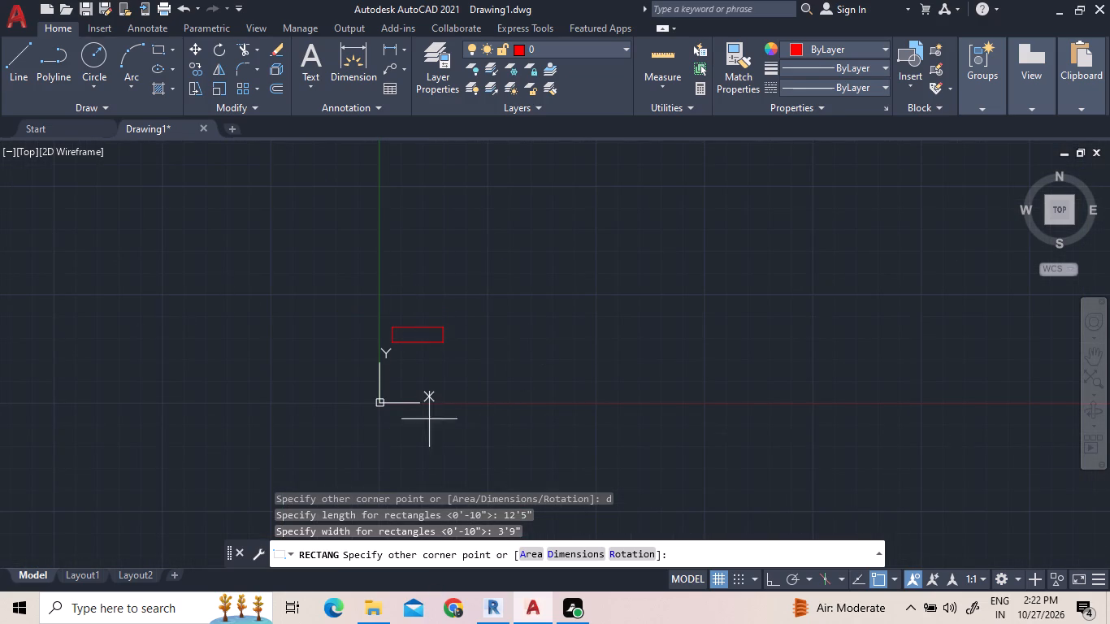
left_click(437, 407)
Explode the rectangle into separate lines.
scroll(434, 314, "up", 1)
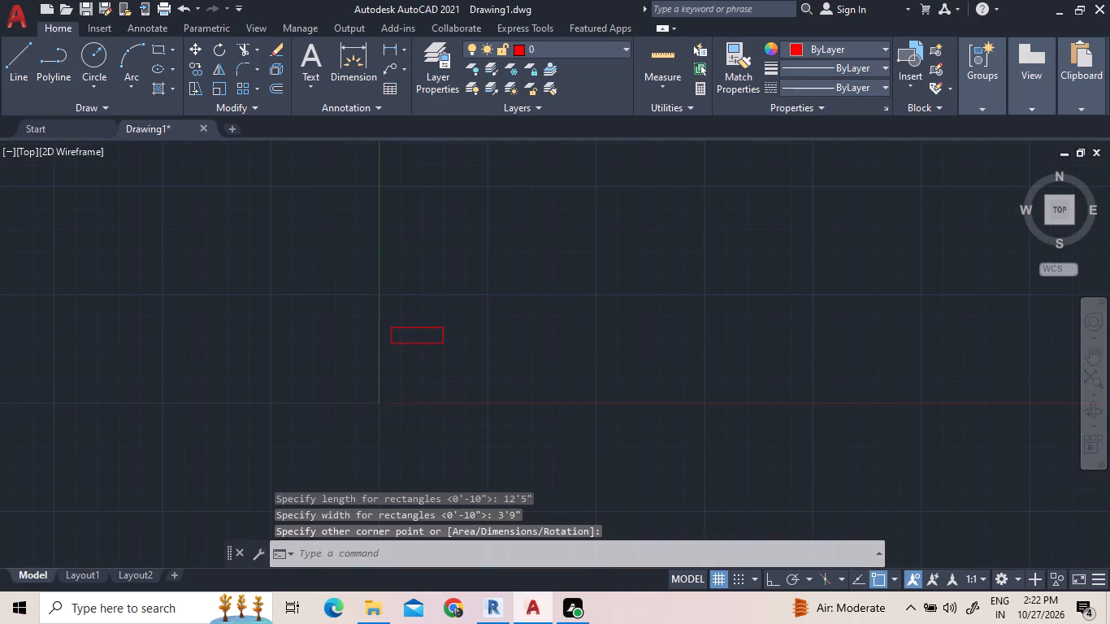
scroll(434, 314, "up", 2)
left_click(514, 409)
left_click(413, 384)
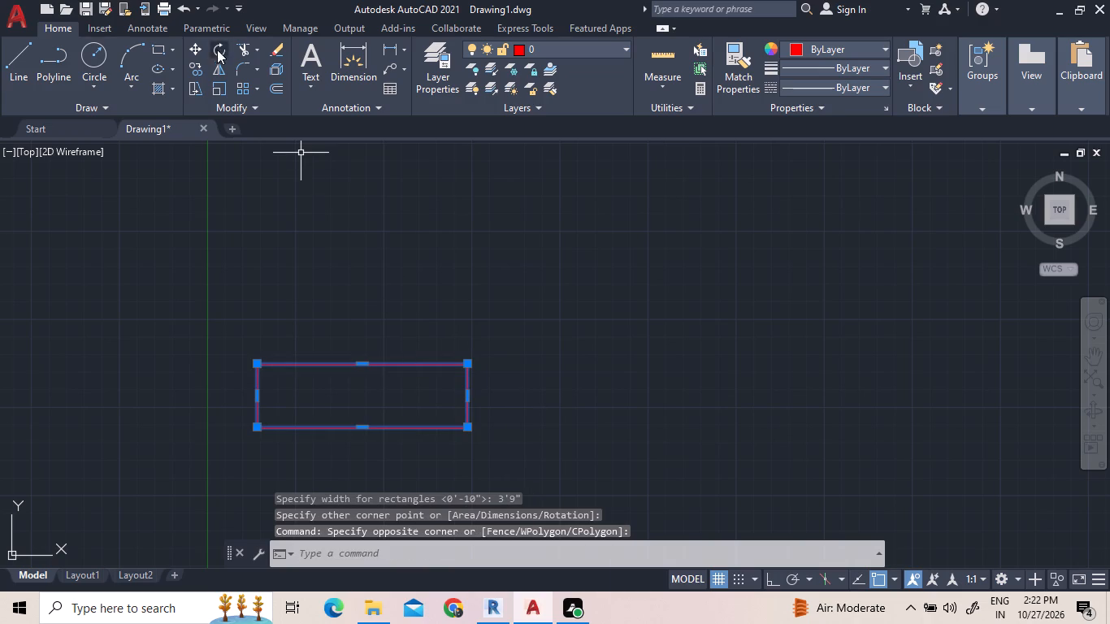
left_click(275, 68)
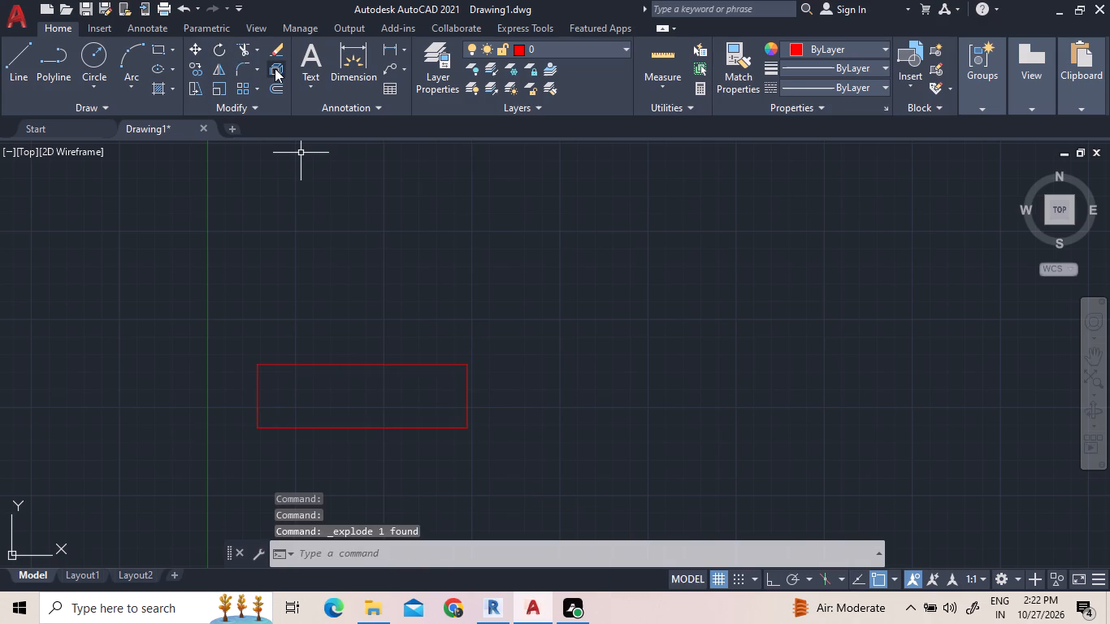
Offset the rectangle's bottom and left edges outward by 5".
left_click(275, 95)
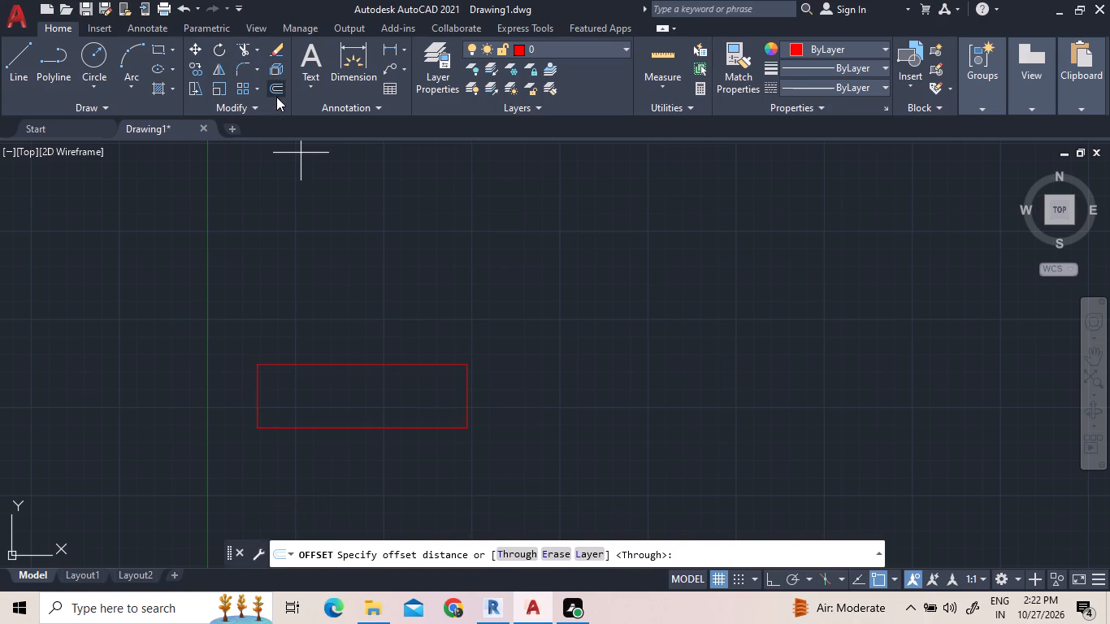
key("5")
key("shift+quotedbl")
key("Return")
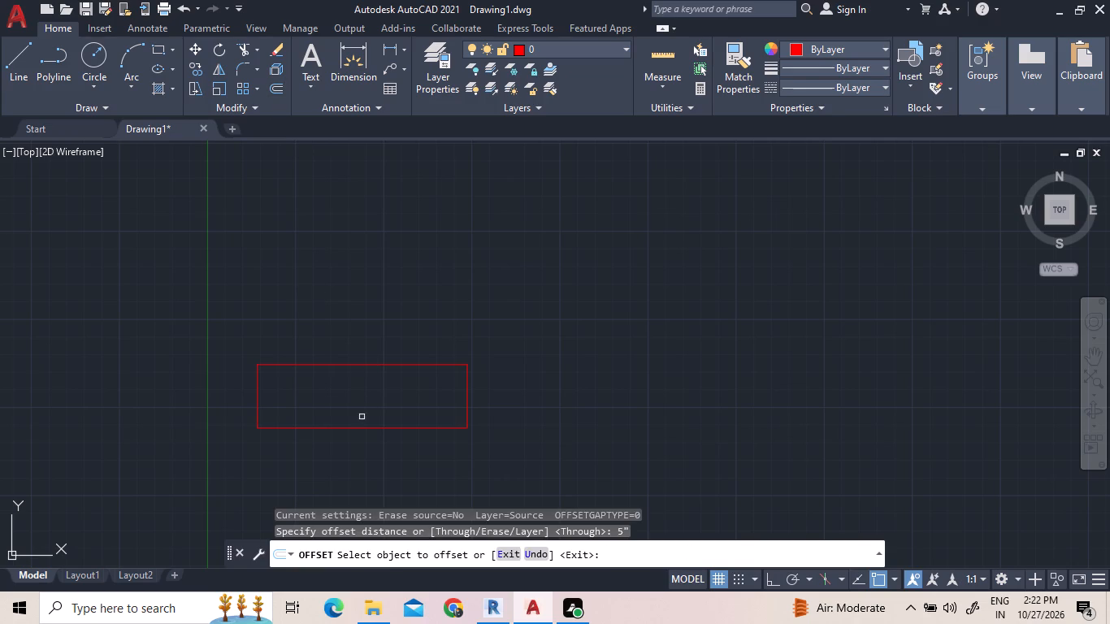
left_click(362, 426)
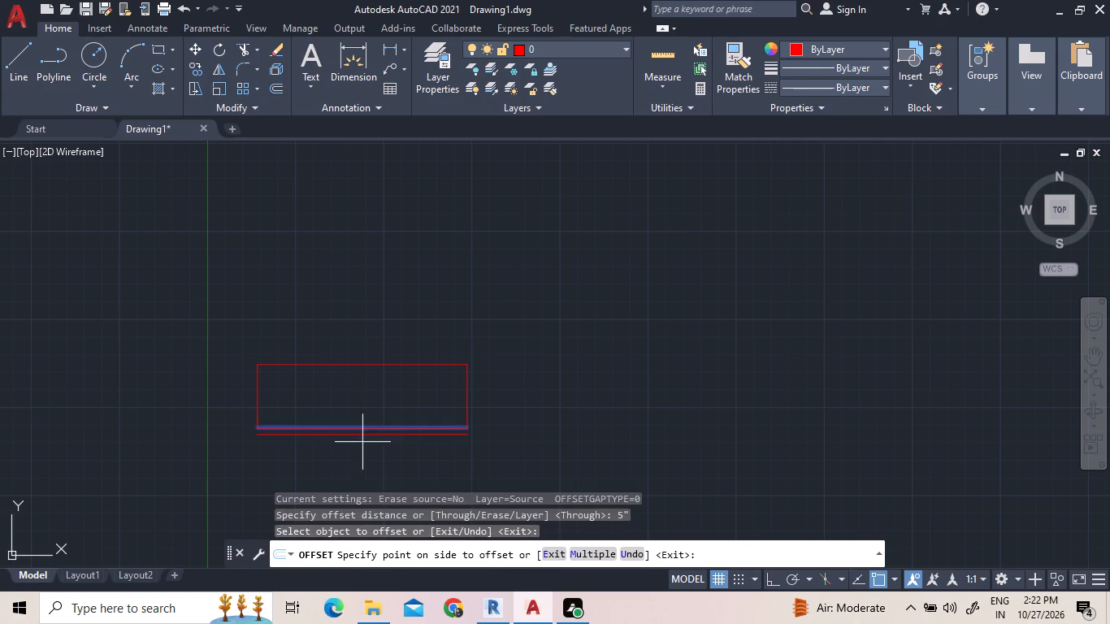
left_click(362, 444)
left_click(275, 91)
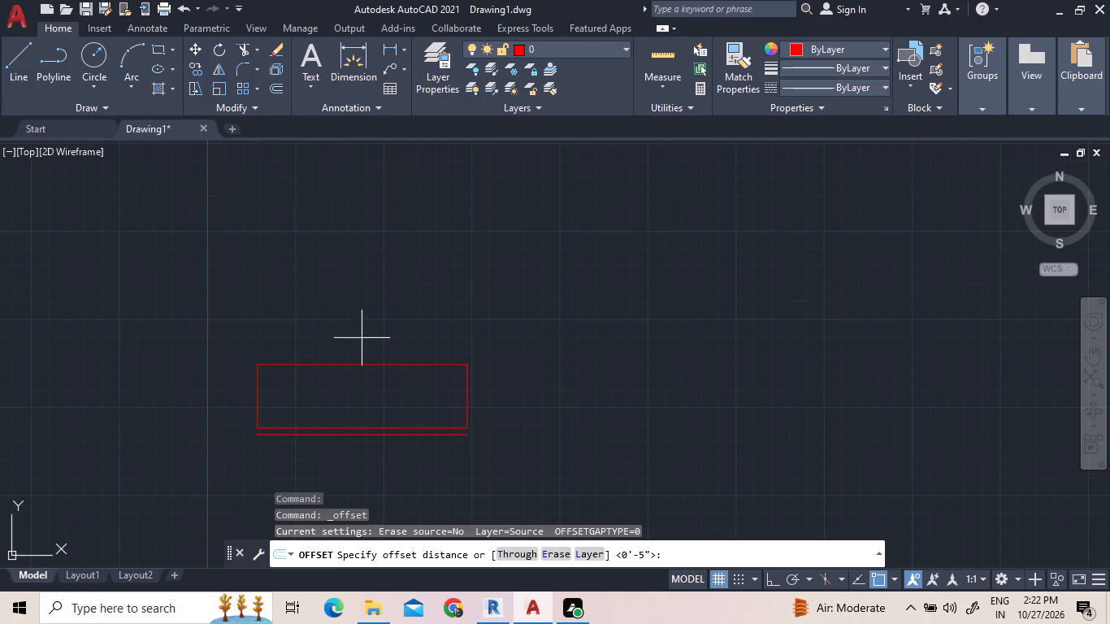
key("Return")
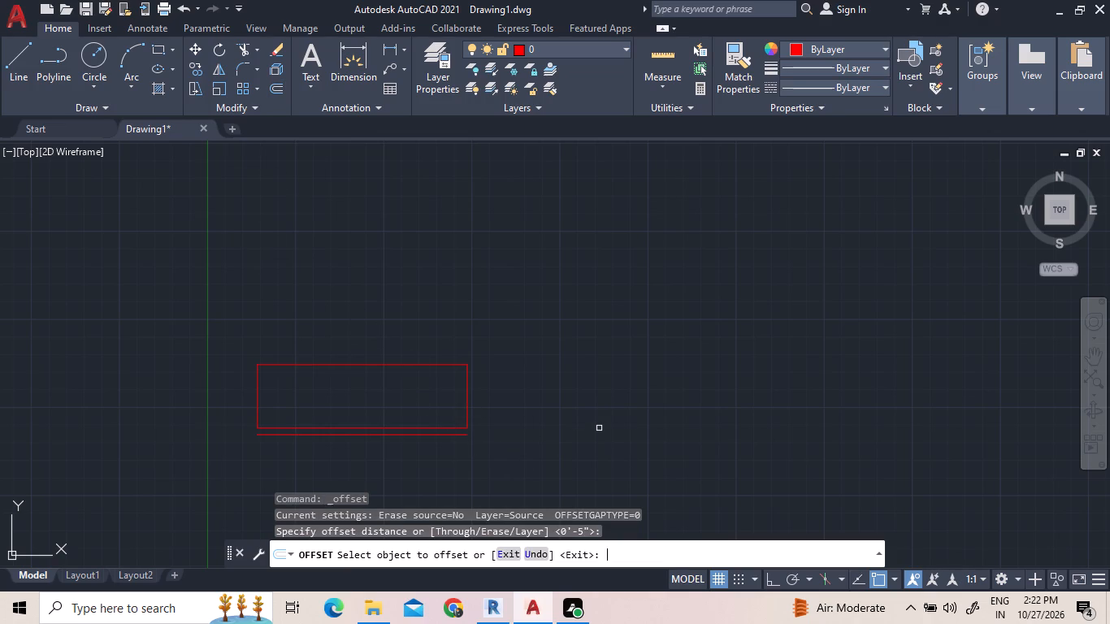
left_click(256, 397)
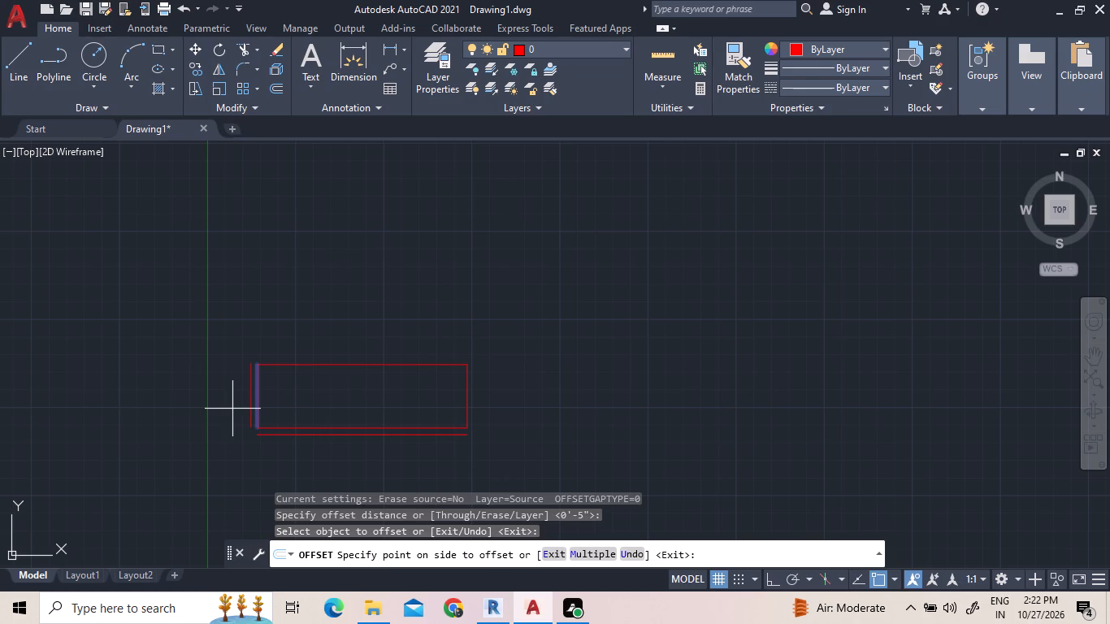
left_click(232, 409)
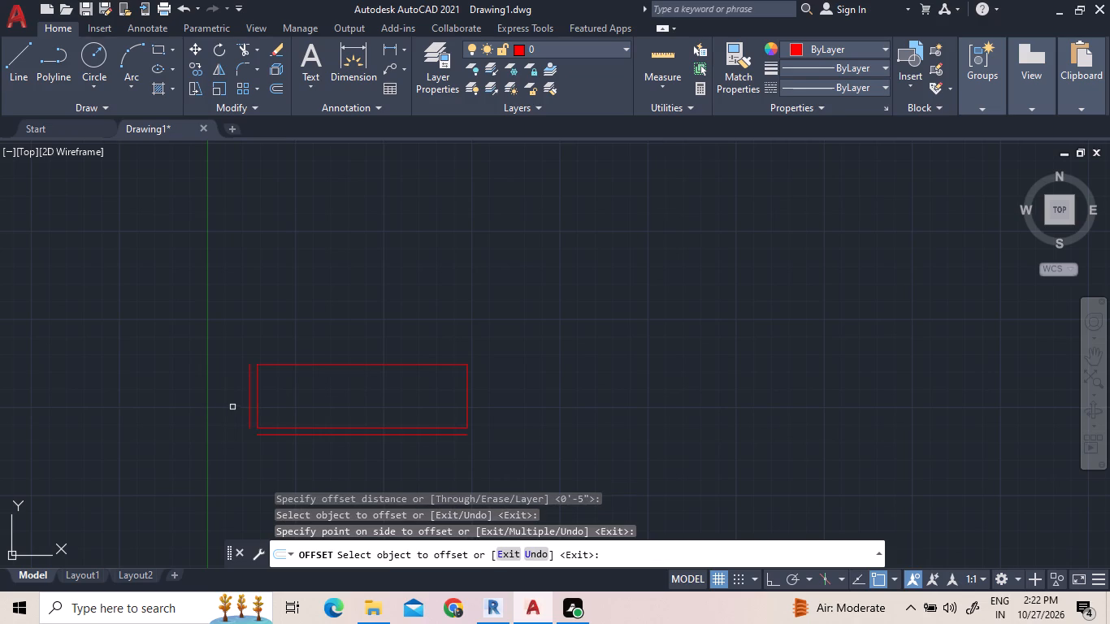
Offset the rectangle's top and right edges outward by 9" and end the offset.
left_click(271, 84)
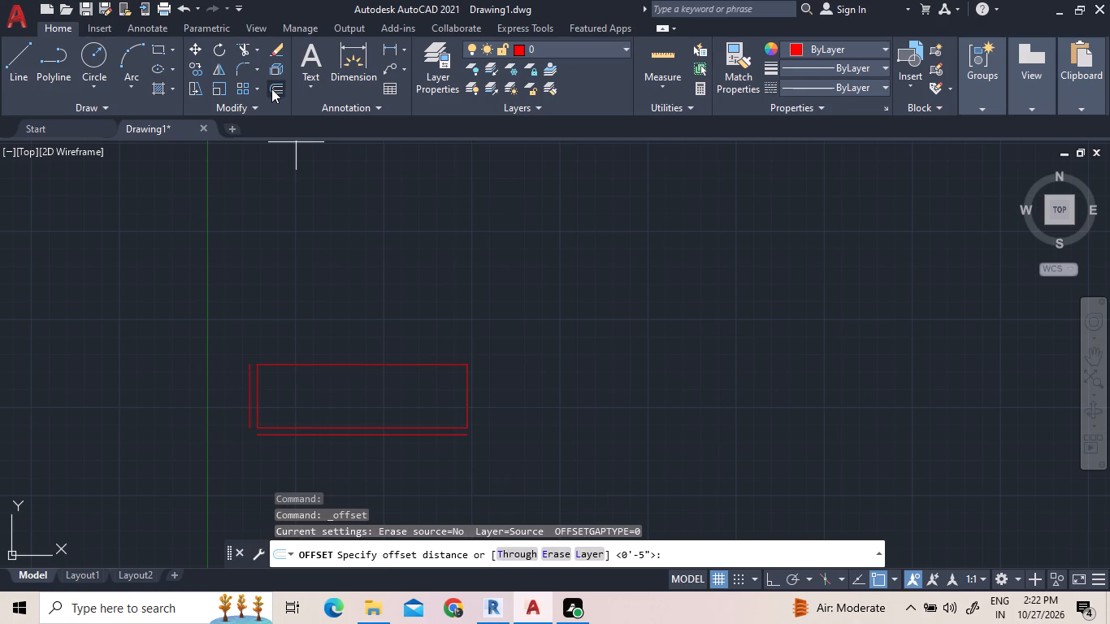
type("9\"")
key("Return")
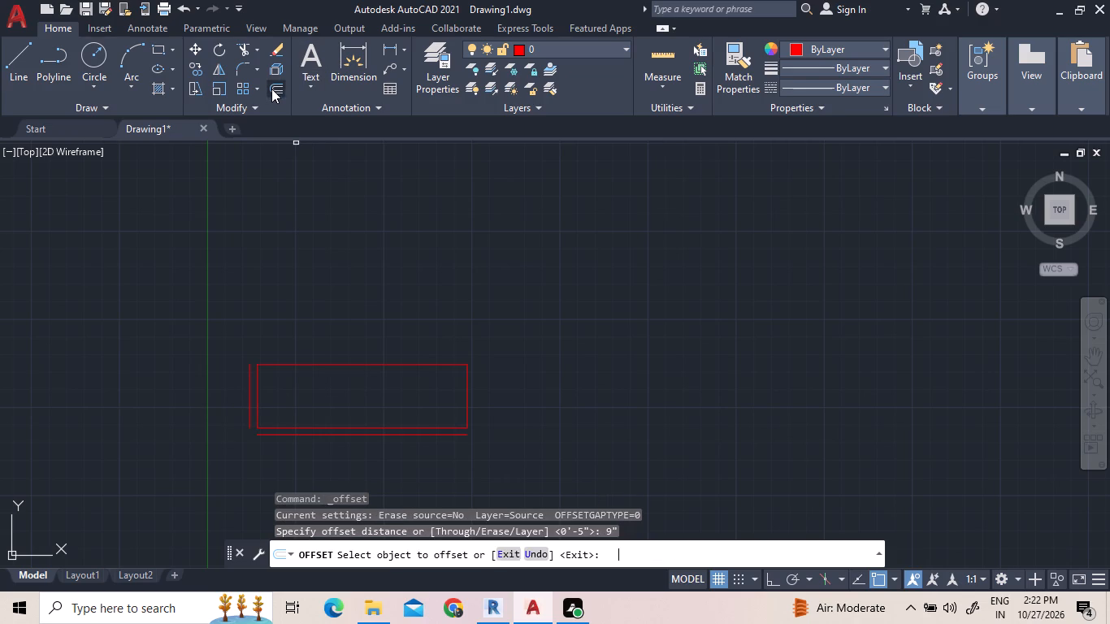
left_click(332, 365)
left_click(333, 340)
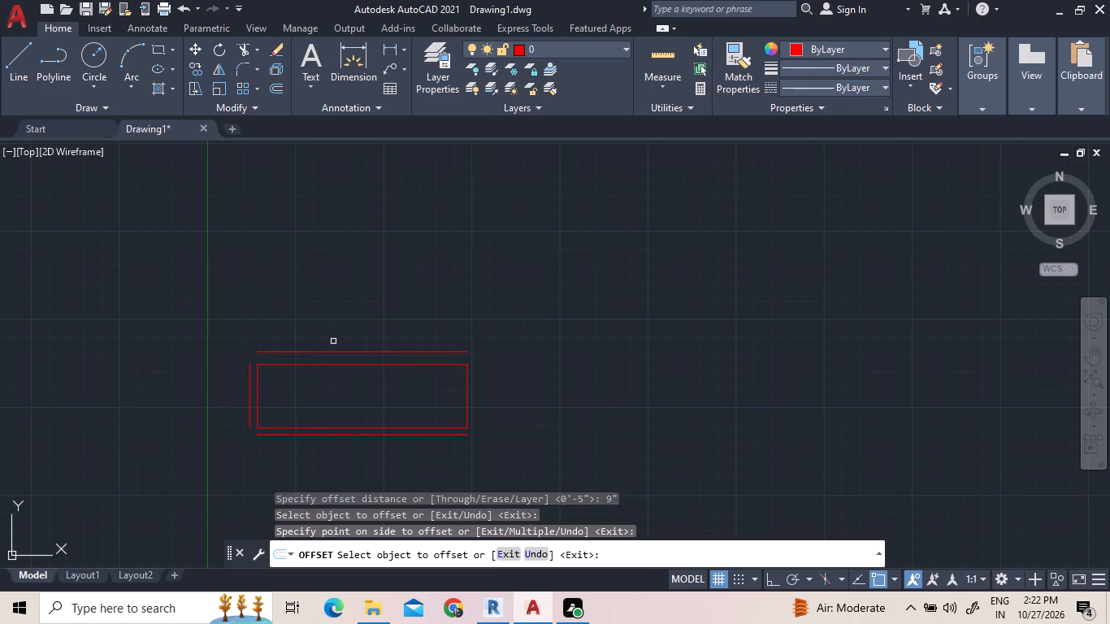
left_click(469, 401)
left_click(497, 400)
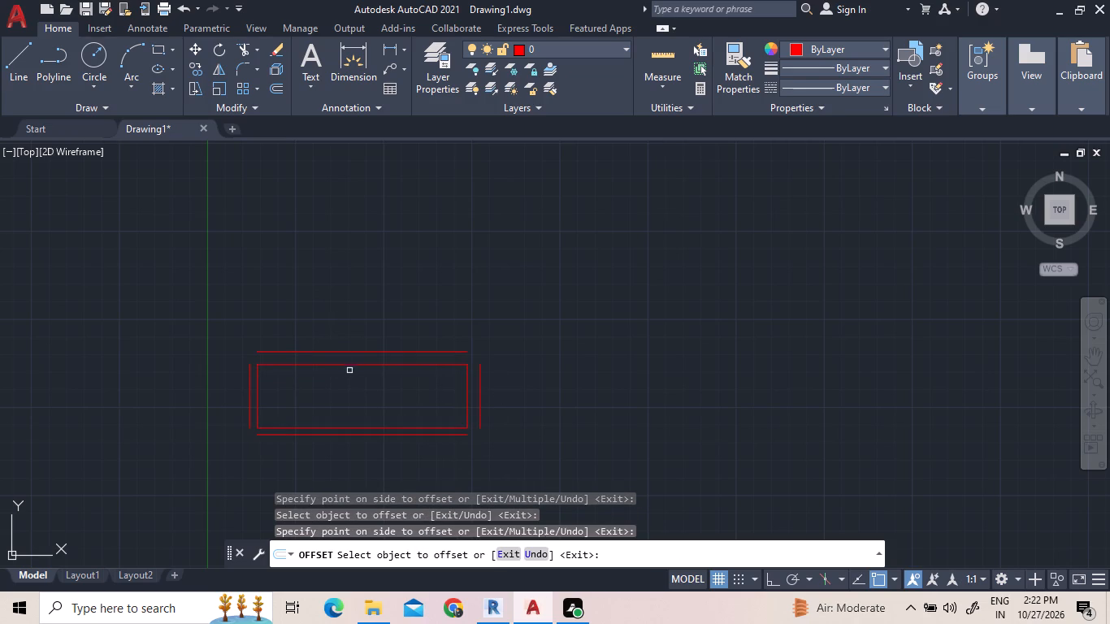
middle_click_drag(276, 252, 171, 360)
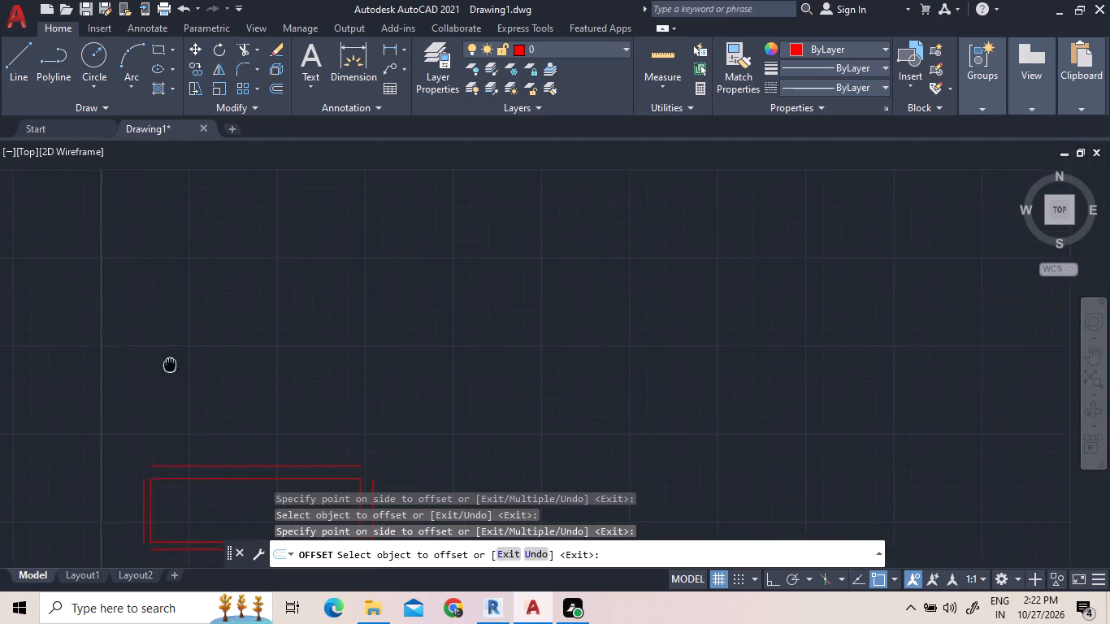
middle_click_drag(171, 360, 174, 322)
right_click(205, 293)
left_click(247, 309)
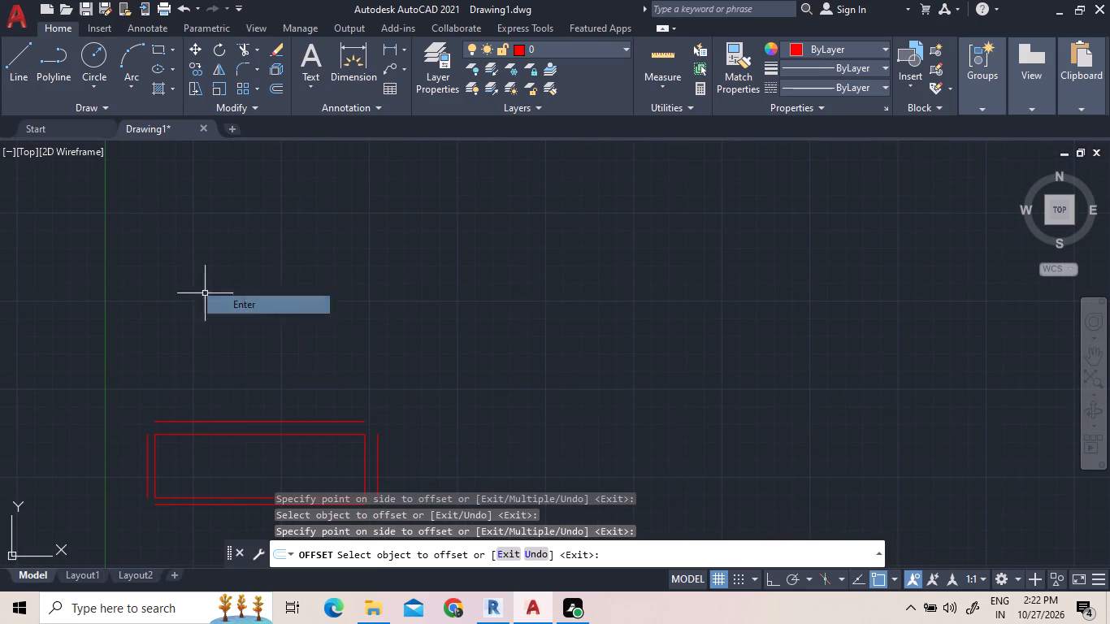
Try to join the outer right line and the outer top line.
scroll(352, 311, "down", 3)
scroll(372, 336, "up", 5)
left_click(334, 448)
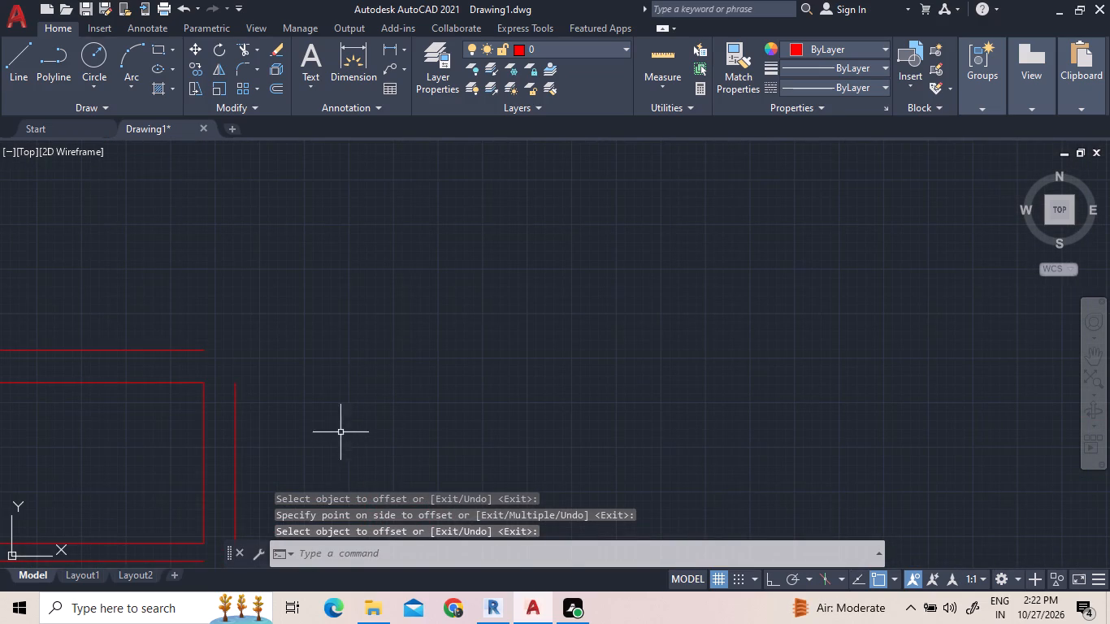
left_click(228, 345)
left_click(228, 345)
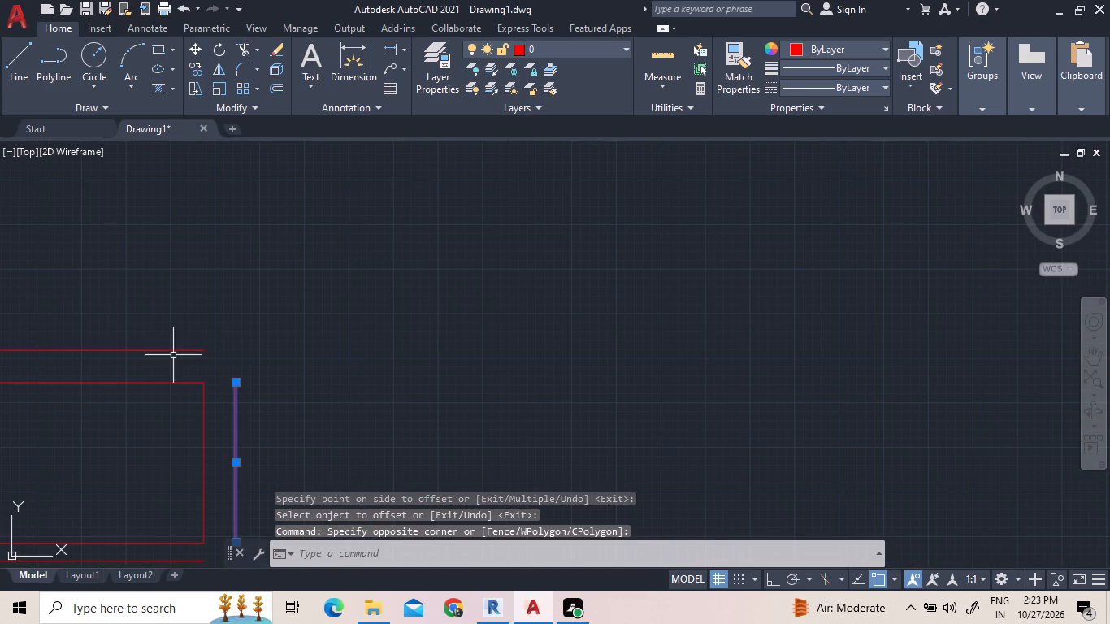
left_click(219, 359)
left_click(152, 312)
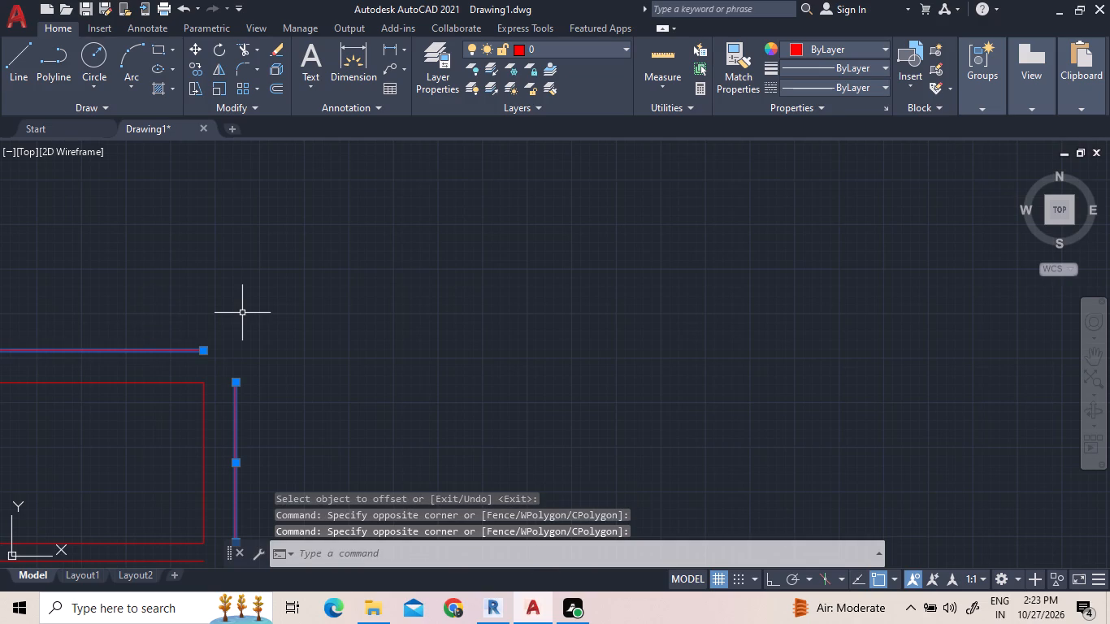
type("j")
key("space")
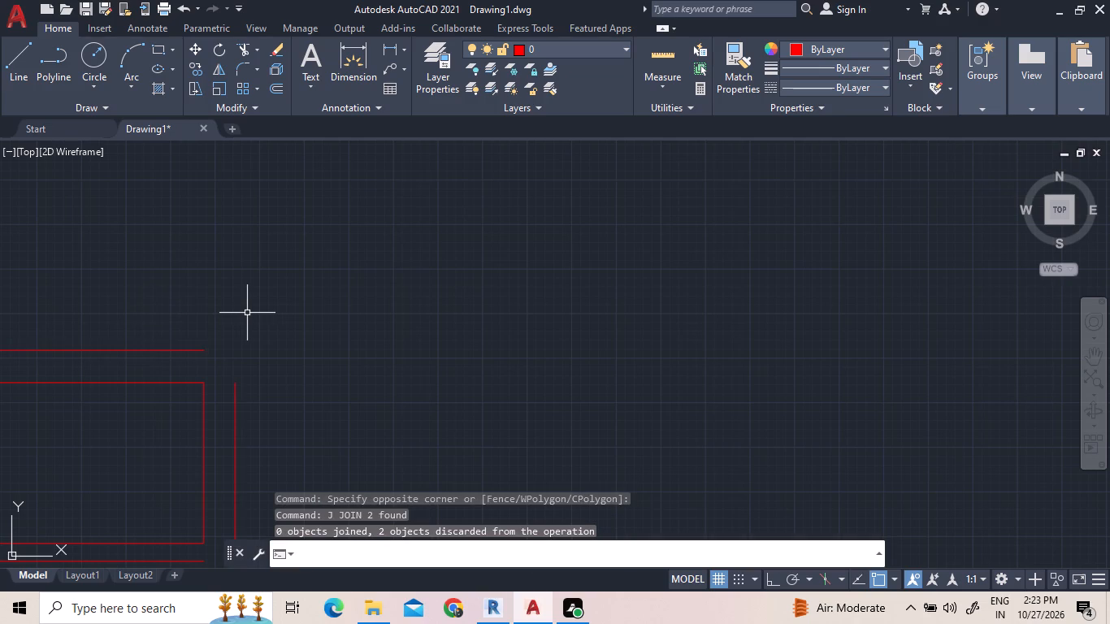
Fillet the outer right line with the outer top line to close the upper-right outer corner.
left_click(239, 64)
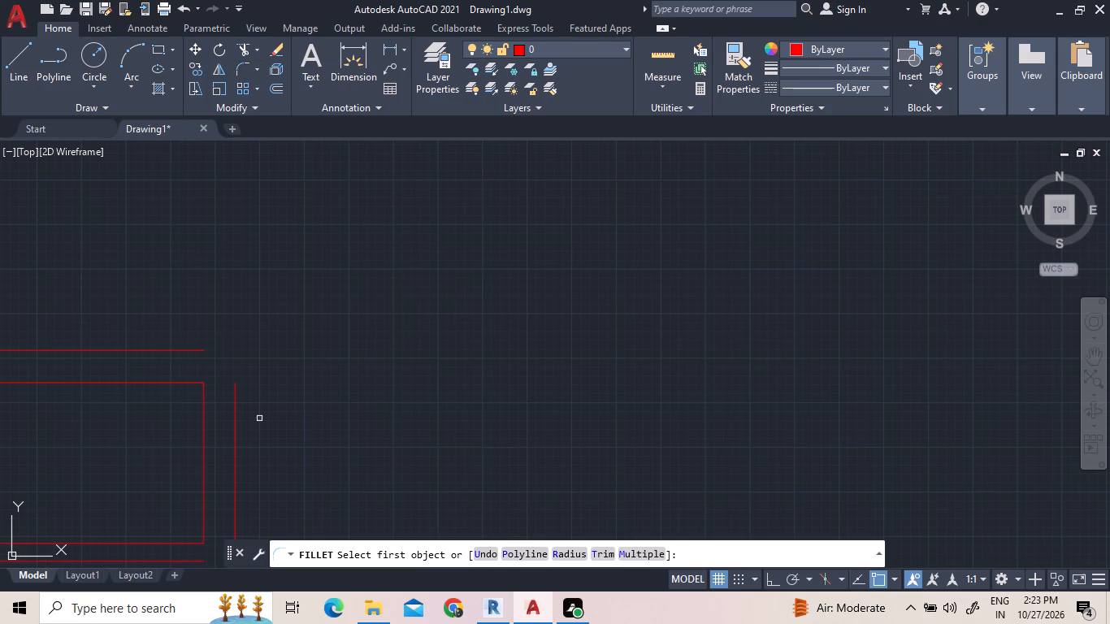
left_click(234, 403)
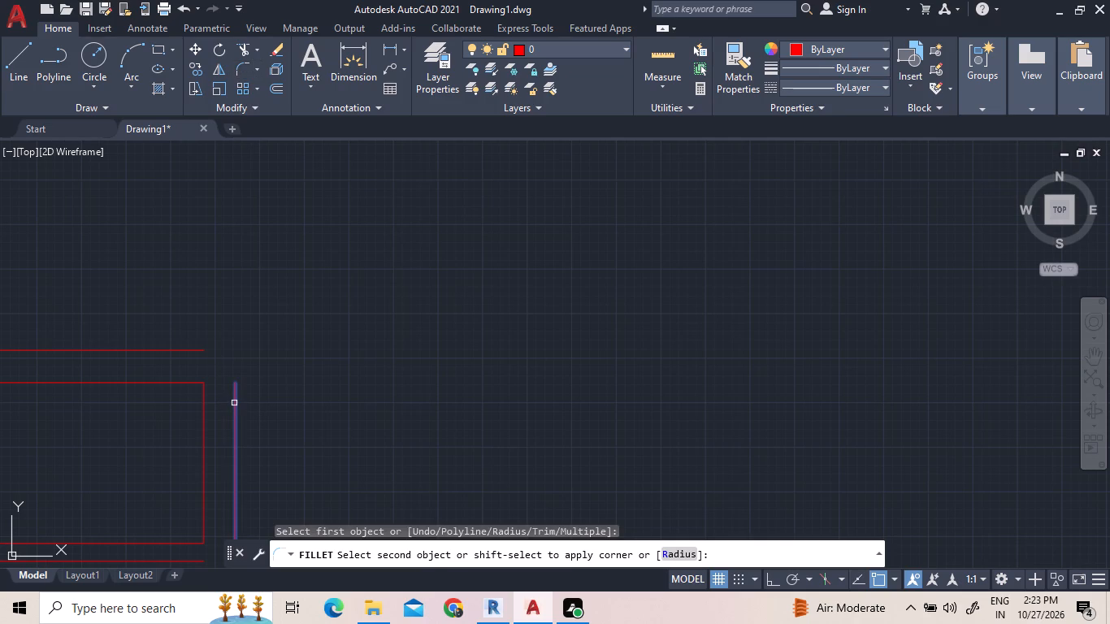
left_click(191, 349, "shift")
scroll(302, 308, "down", 5)
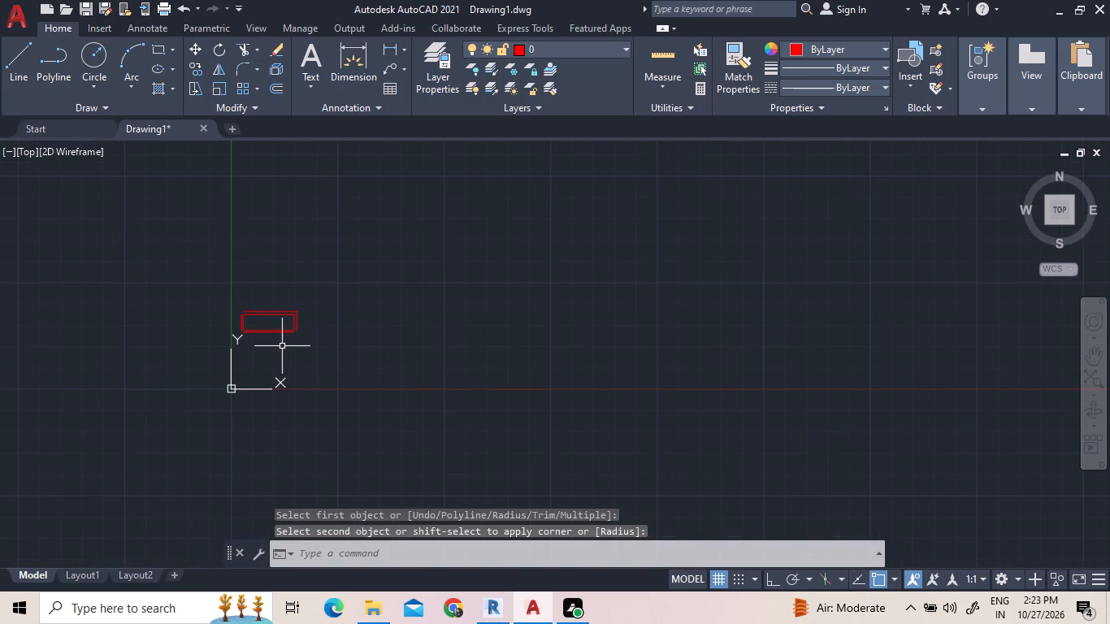
scroll(290, 325, "up", 9)
scroll(297, 337, "down", 1)
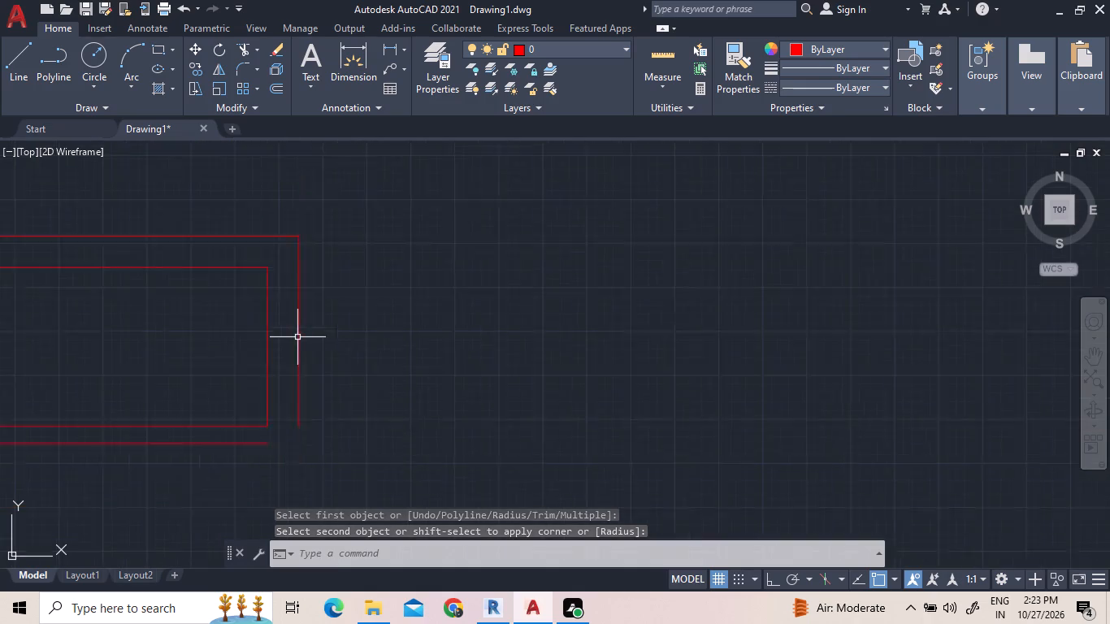
Fillet the outer right line with the outer bottom line to close the lower-right outer corner.
scroll(297, 337, "down", 1)
scroll(279, 383, "up", 3)
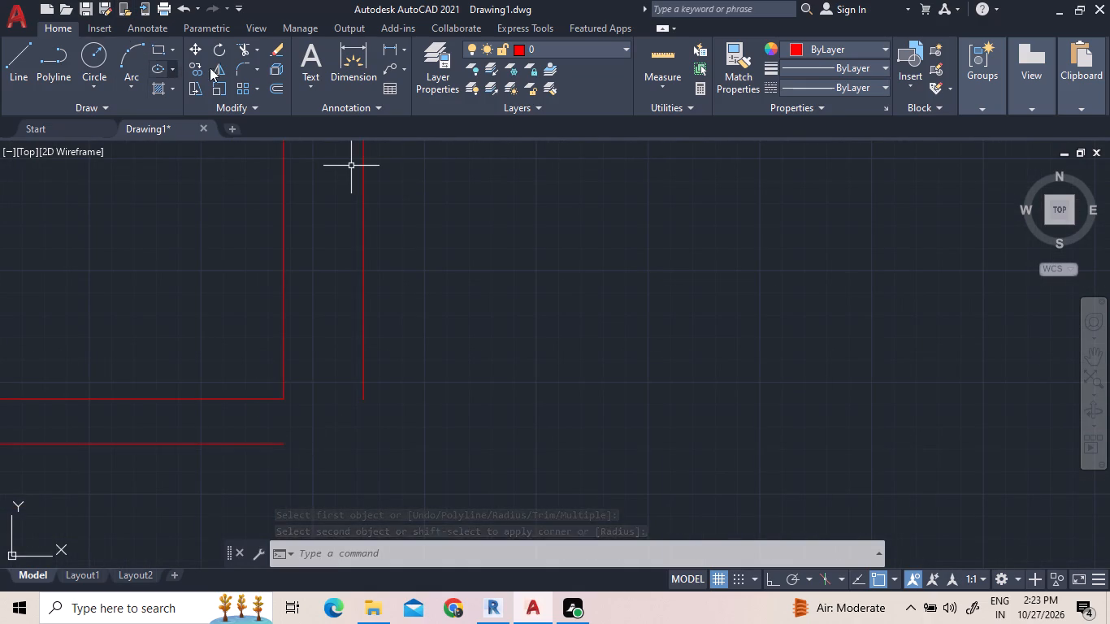
left_click(246, 68)
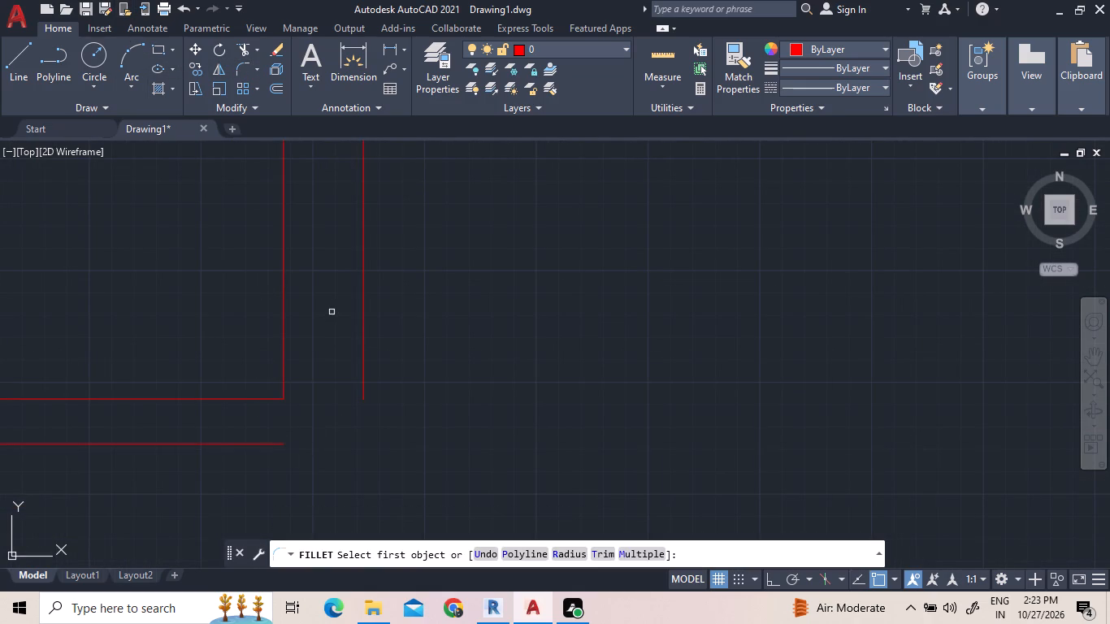
left_click(362, 321)
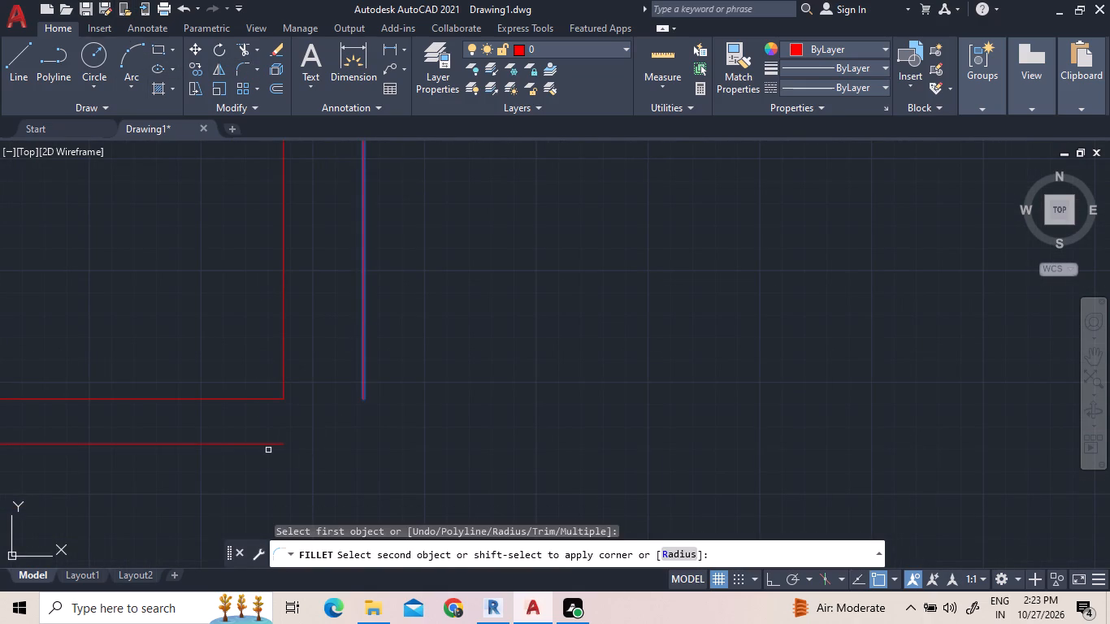
left_click(267, 442, "shift")
Fillet the outer top line with the outer left line to close the upper-left outer corner.
scroll(555, 308, "down", 5)
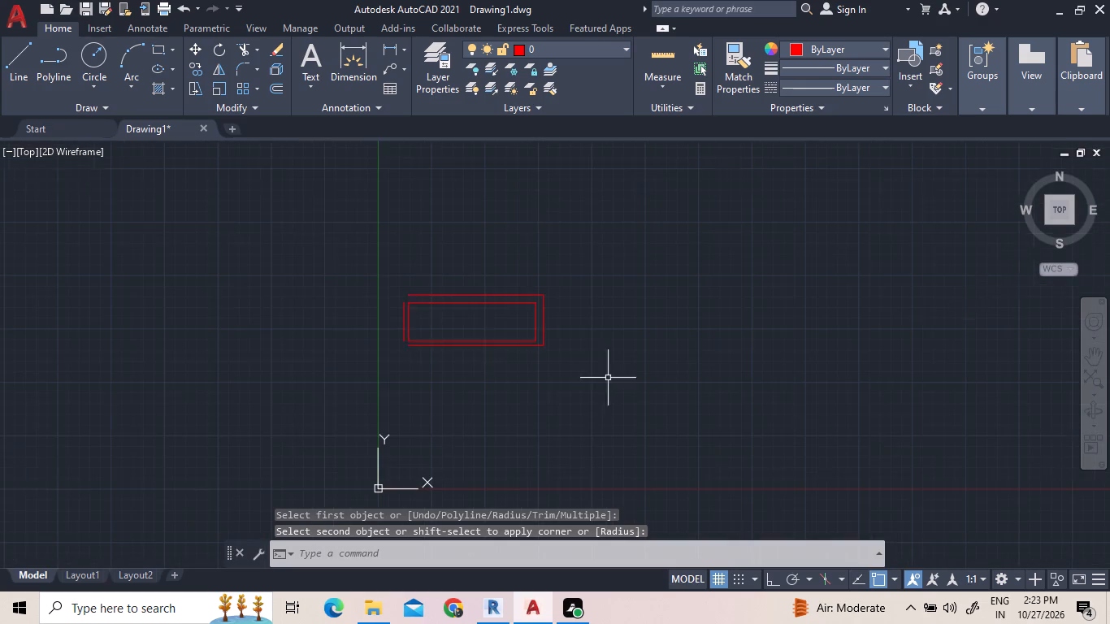
scroll(420, 311, "up", 3)
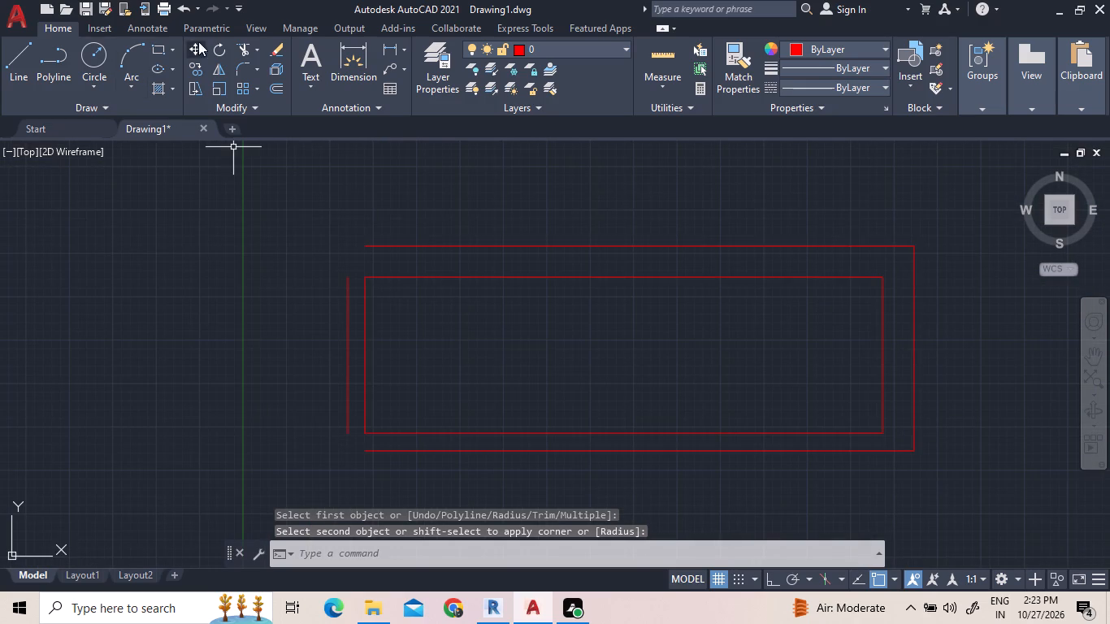
left_click(244, 63)
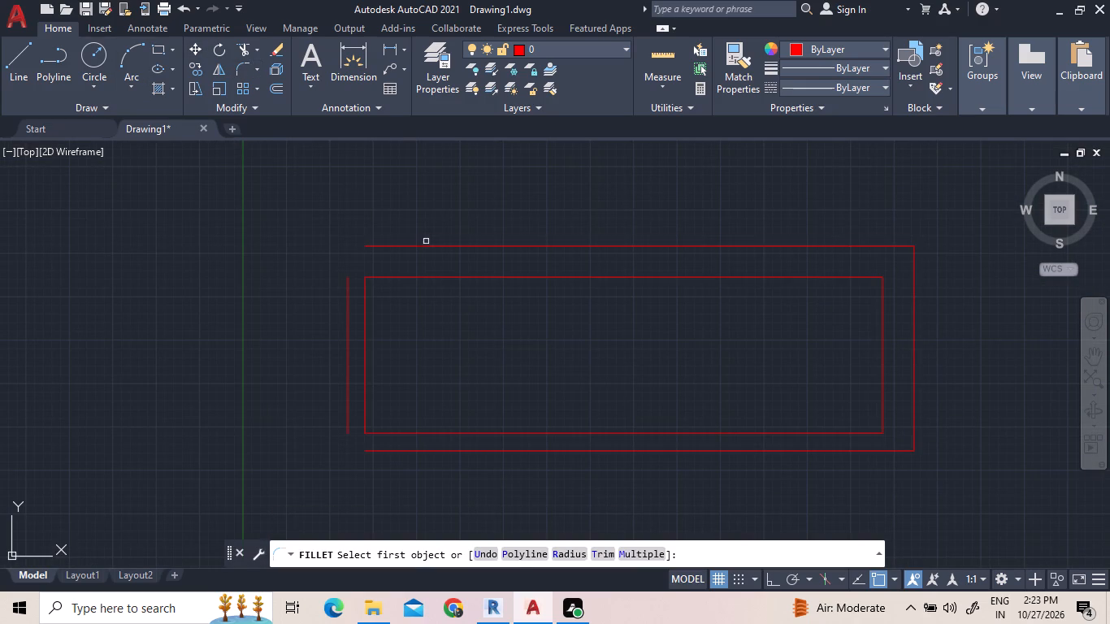
left_click(418, 245)
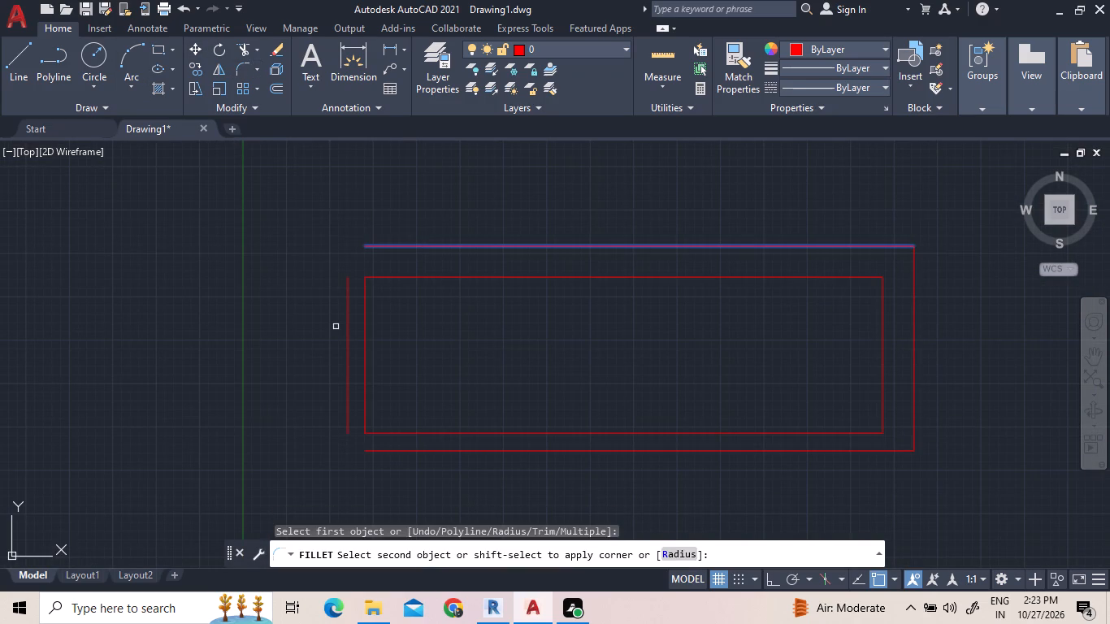
left_click(349, 320, "shift")
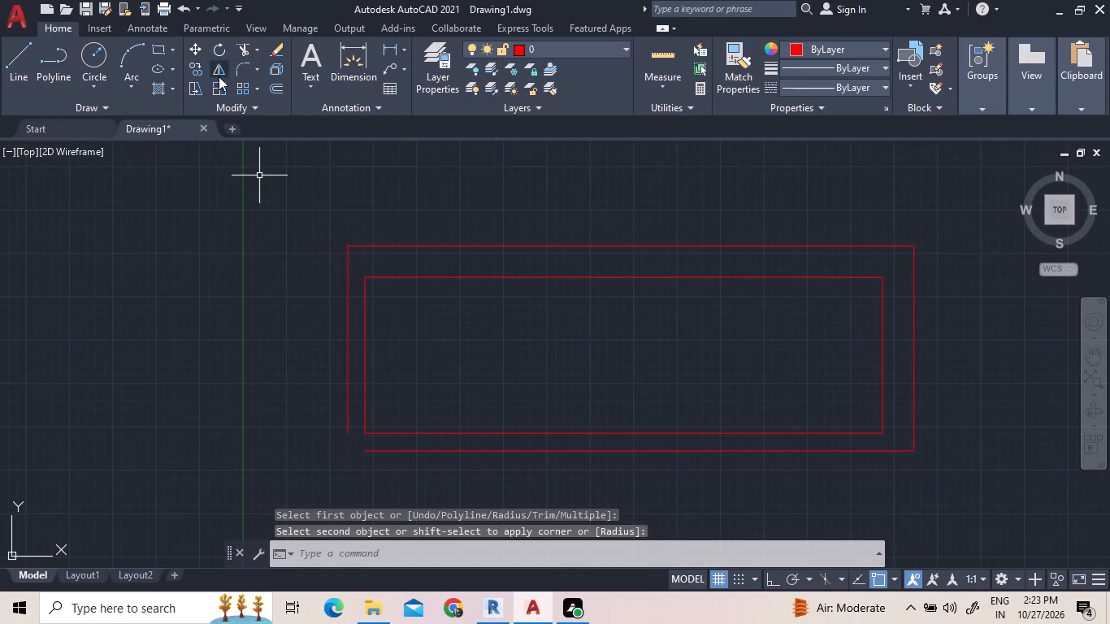
Fillet the outer bottom line with the outer left line to close the lower-left outer corner.
left_click(238, 60)
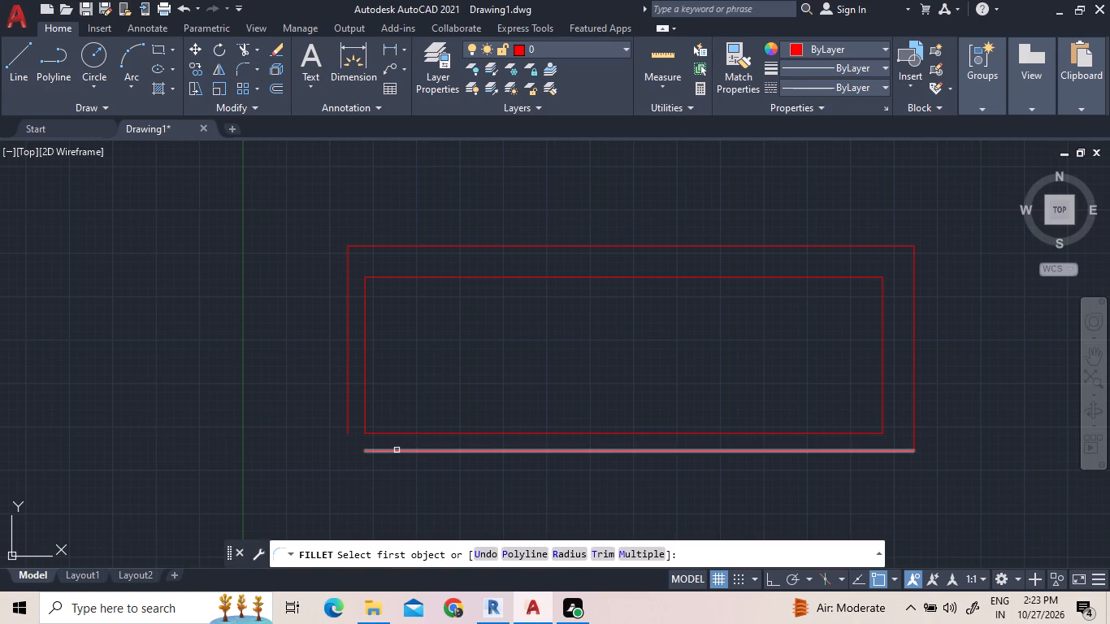
left_click(397, 449)
left_click(350, 400, "shift")
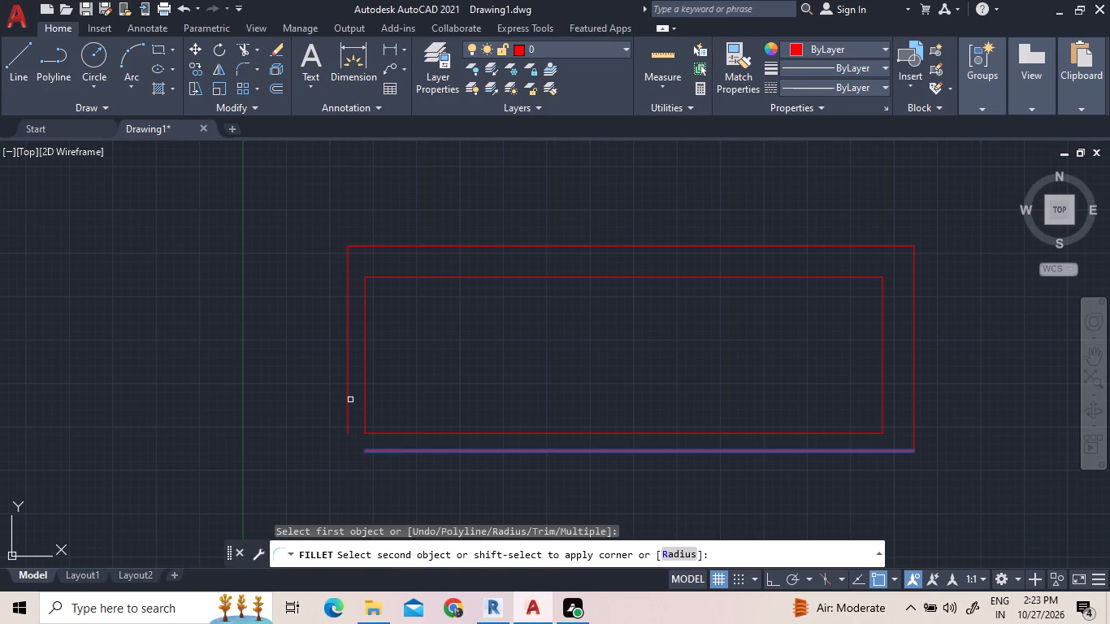
left_click(345, 400, "shift")
left_click(349, 402, "shift")
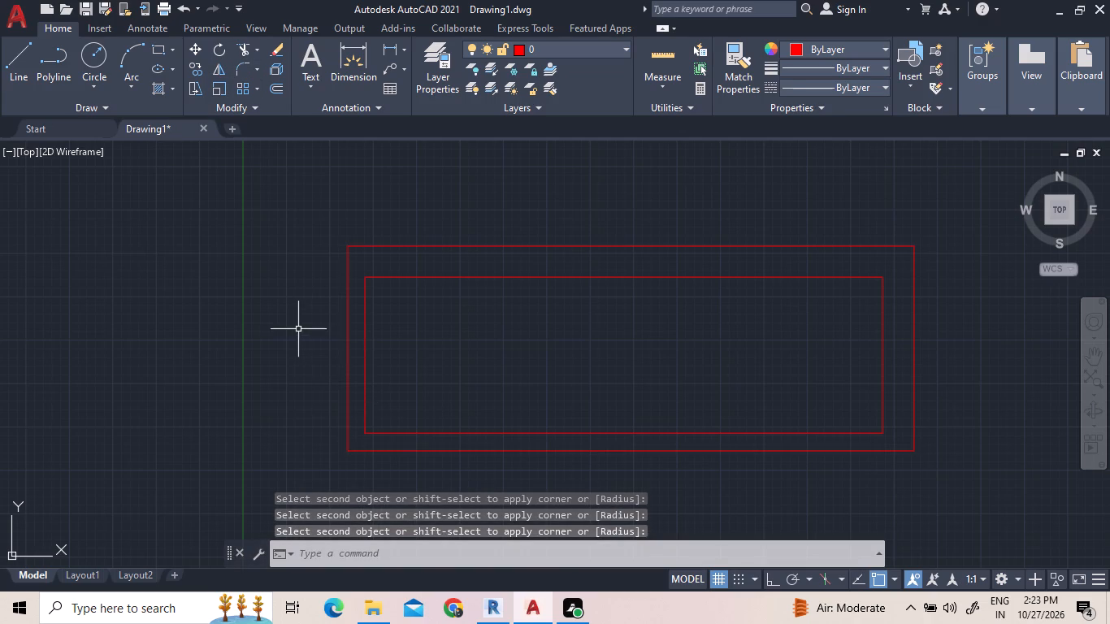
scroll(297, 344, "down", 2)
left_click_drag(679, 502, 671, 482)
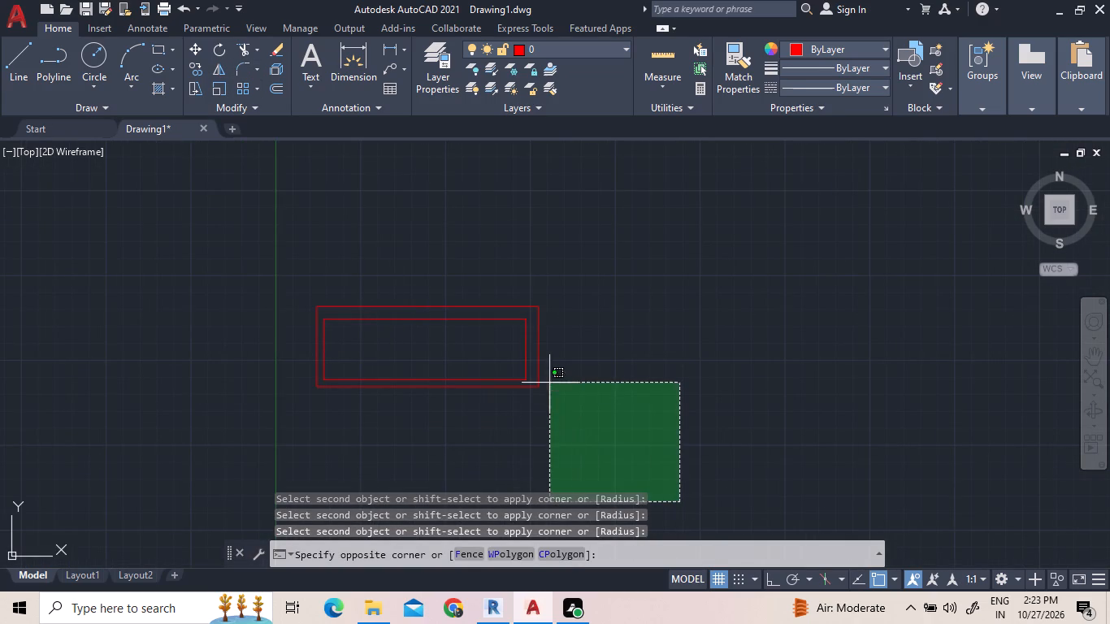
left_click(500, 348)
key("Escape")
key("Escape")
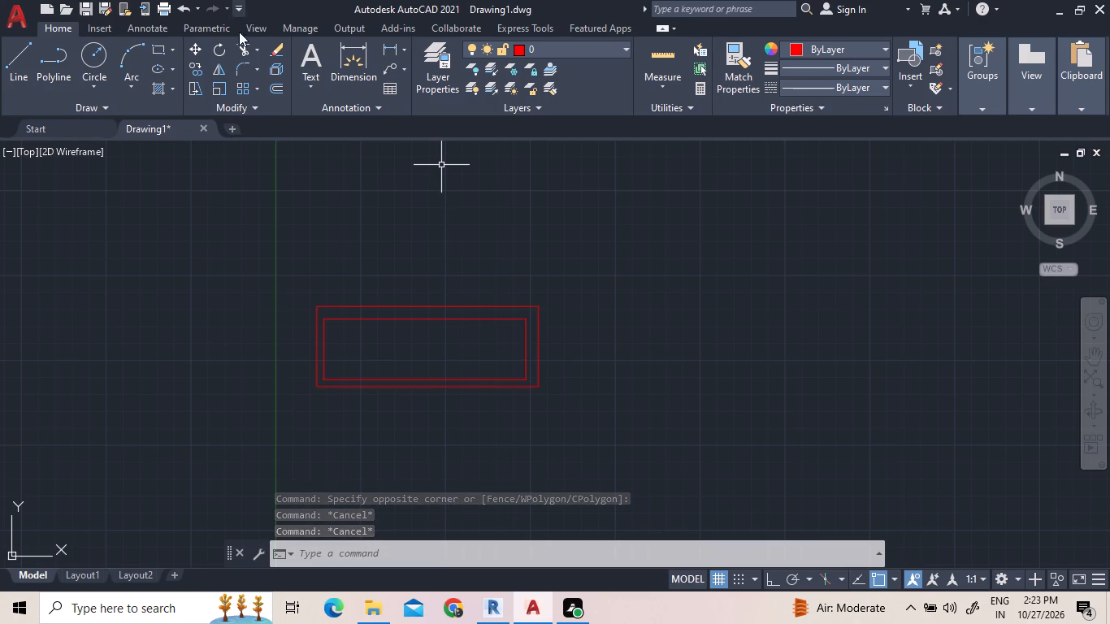
Draw a 12'5" by 12' rectangle from the outer wall's upper-left corner, placed directly above the first room.
left_click(163, 45)
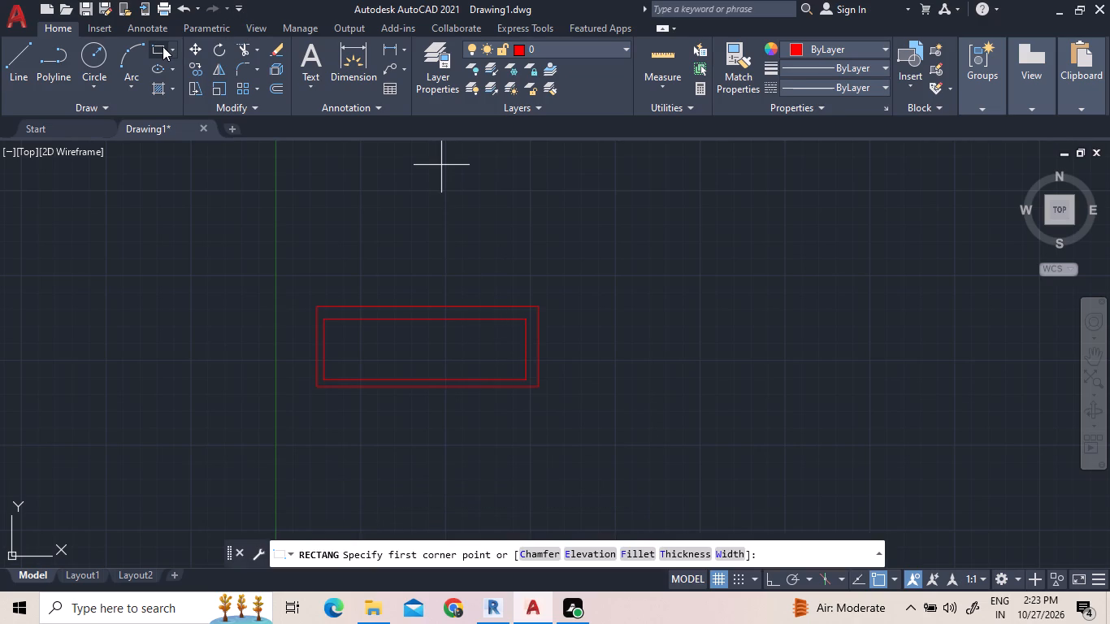
left_click(319, 310)
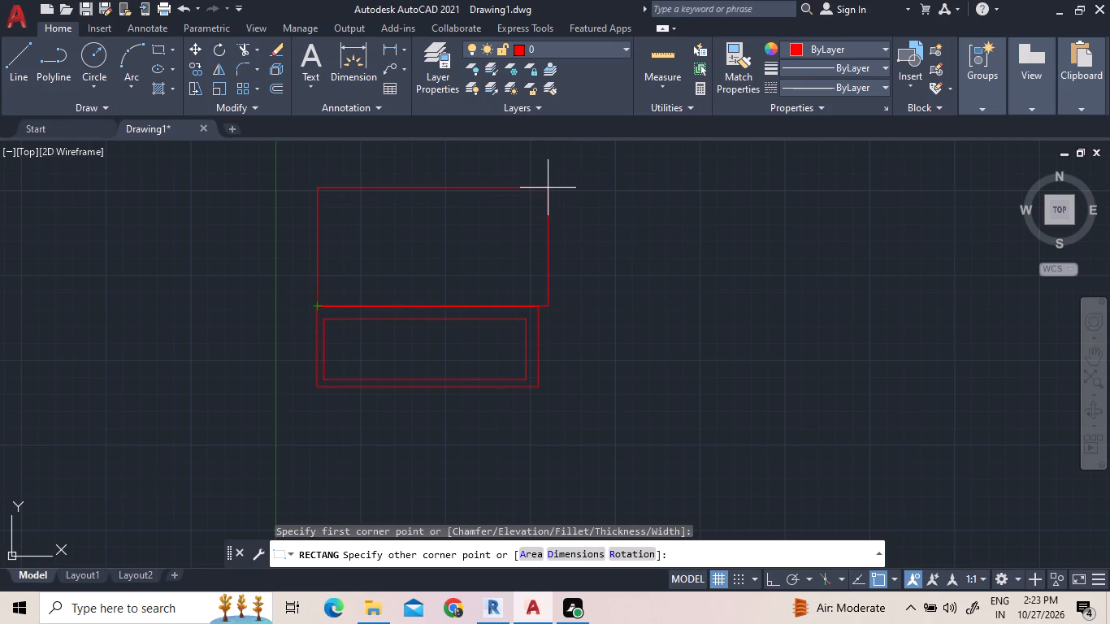
key("d")
key("space")
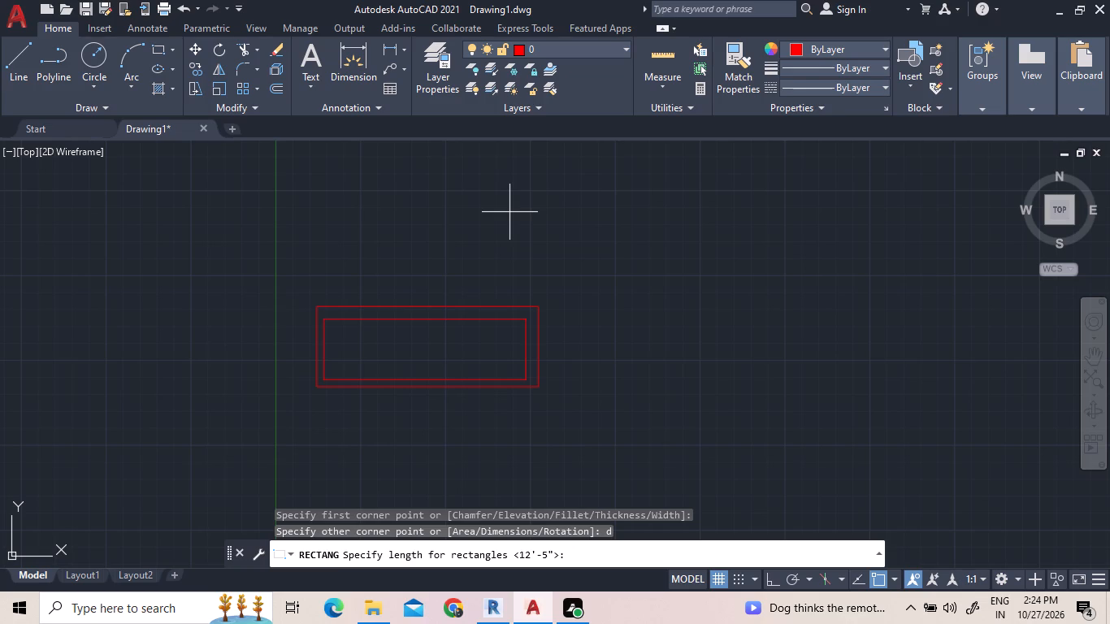
type("10")
key("BackSpace")
key("BackSpace")
type("12'")
type("5\"")
key("Return")
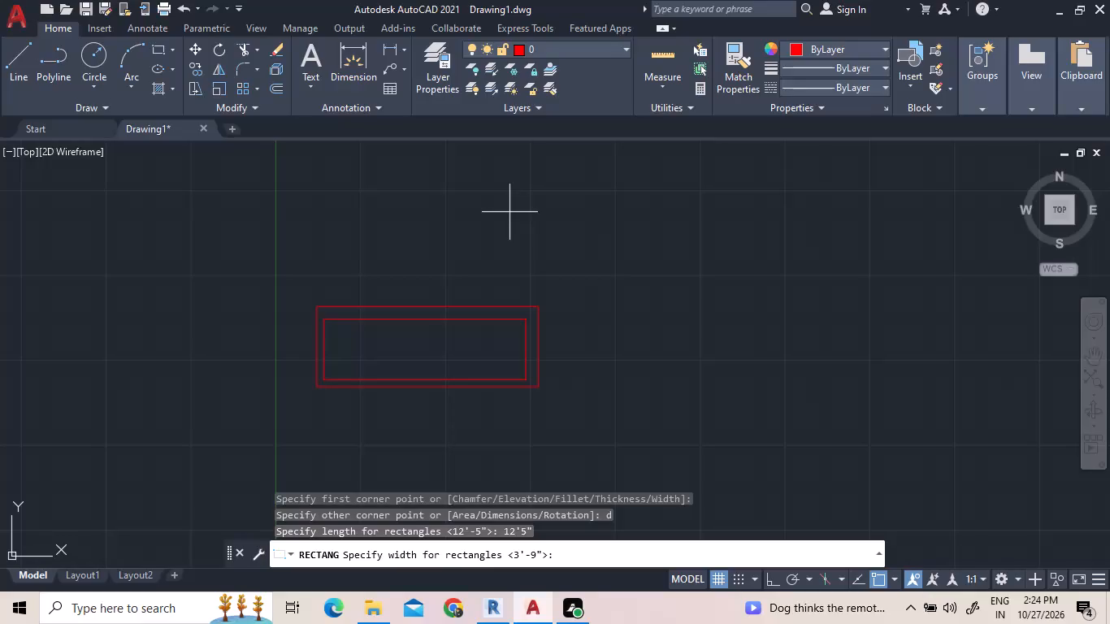
type("12'")
key("Return")
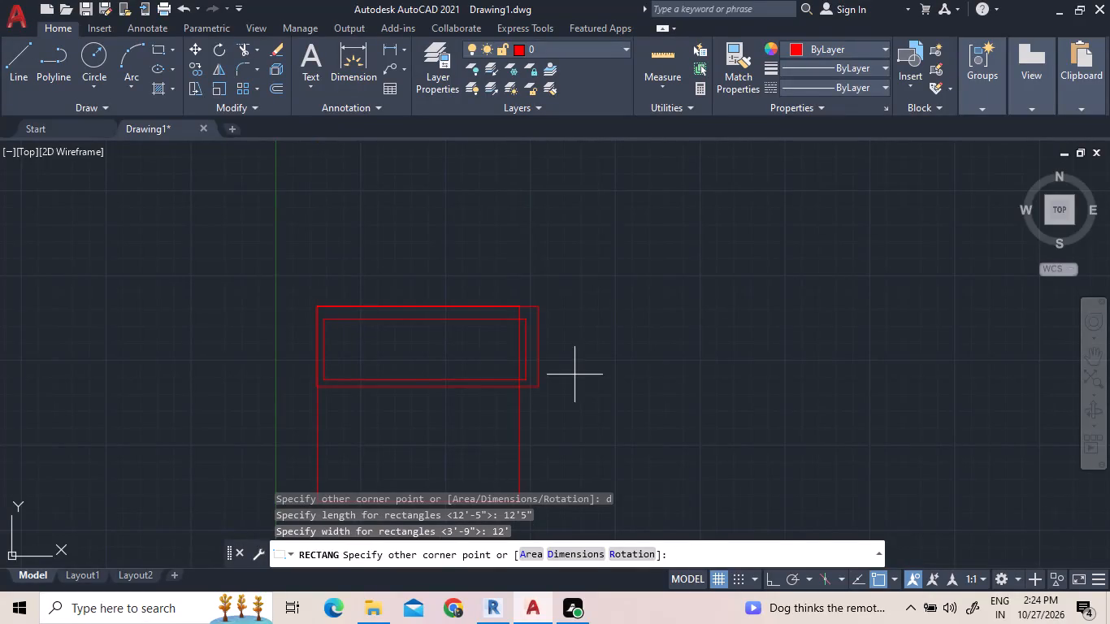
scroll(575, 378, "down", 1)
left_click(566, 266)
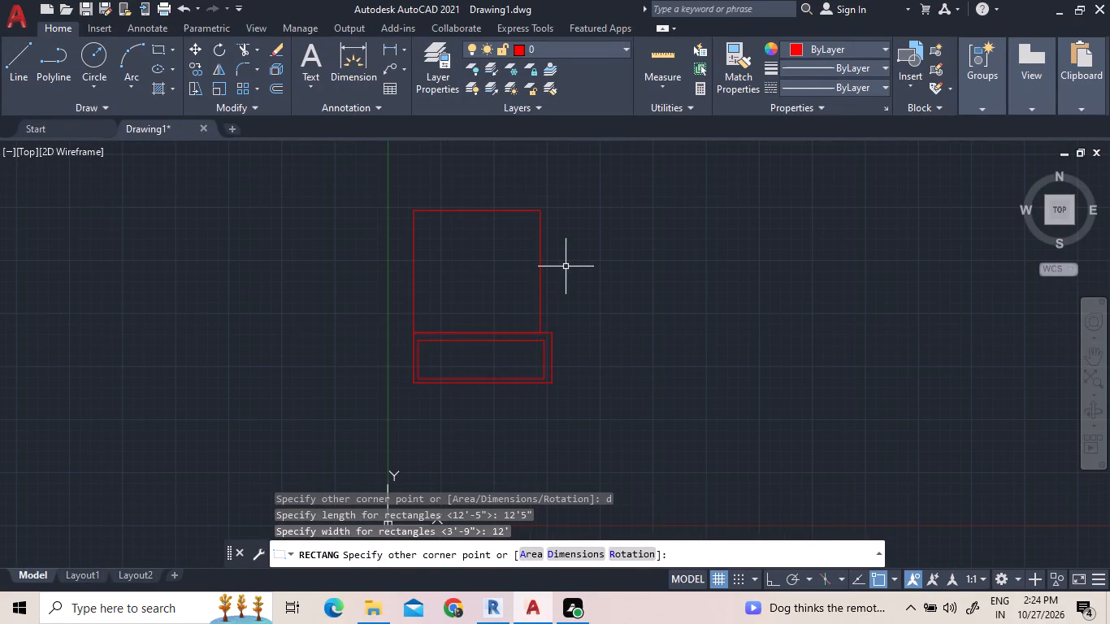
Measure the sides of the new upper rectangle with Quick measure, and end the measurement.
scroll(547, 254, "up", 2)
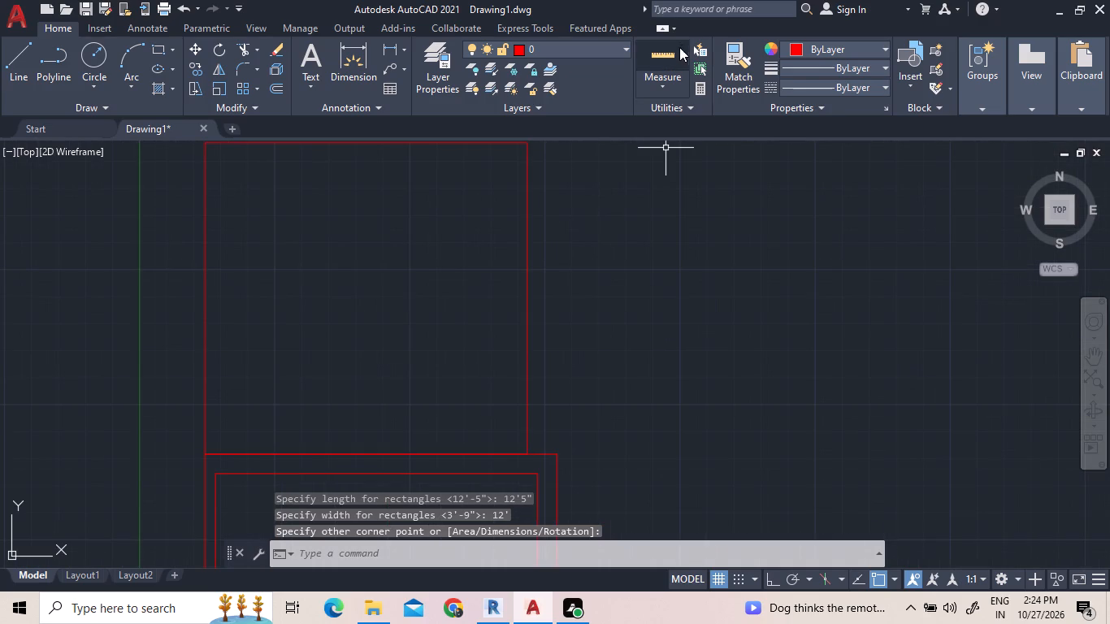
left_click(666, 56)
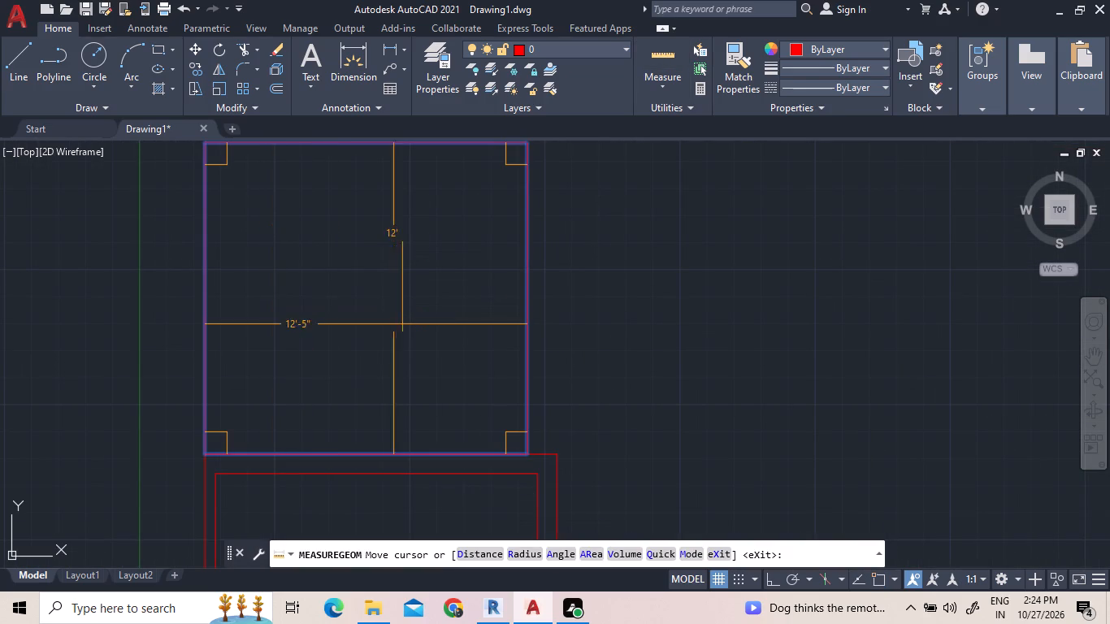
right_click(607, 282)
left_click(618, 283)
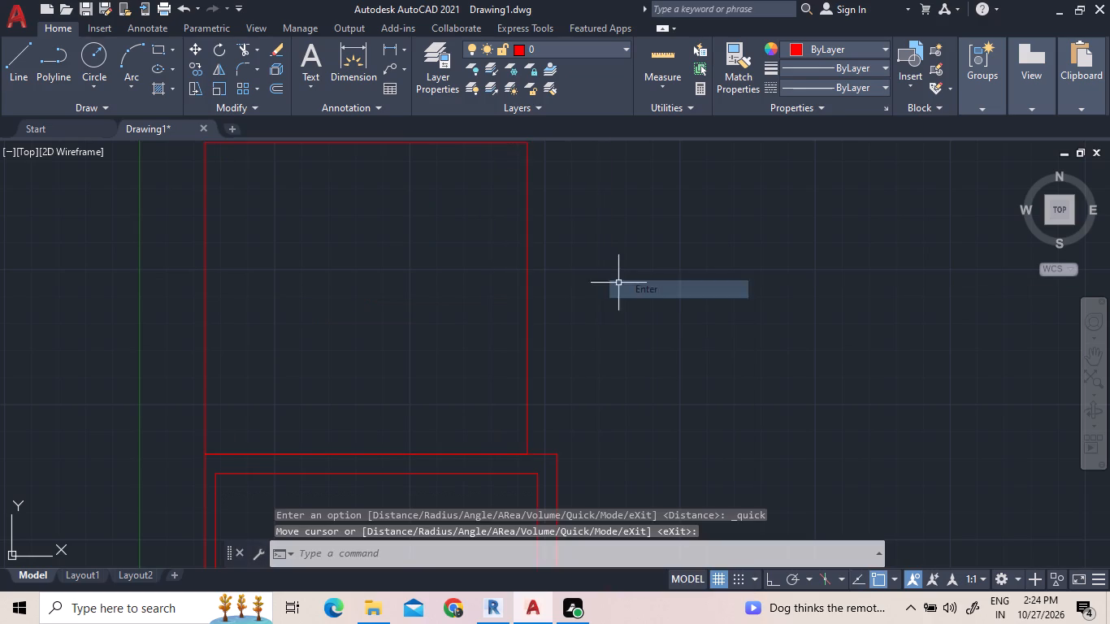
Explode the upper 12'5" by 12' rectangle into separate lines.
scroll(226, 455, "up", 4)
scroll(123, 431, "up", 5)
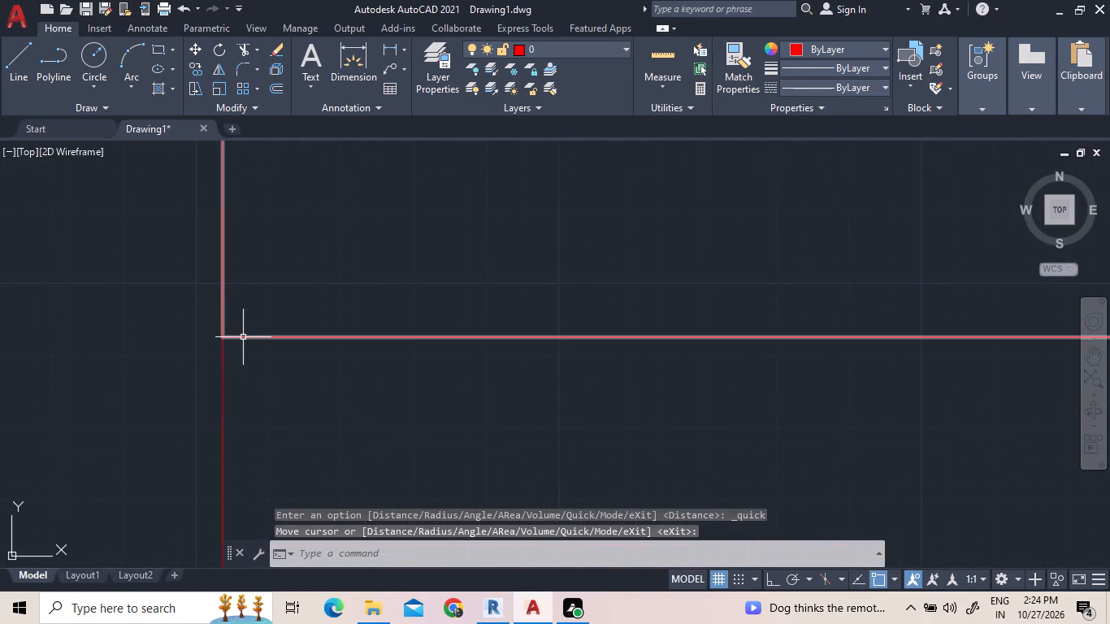
scroll(244, 337, "up", 5)
scroll(43, 330, "down", 15)
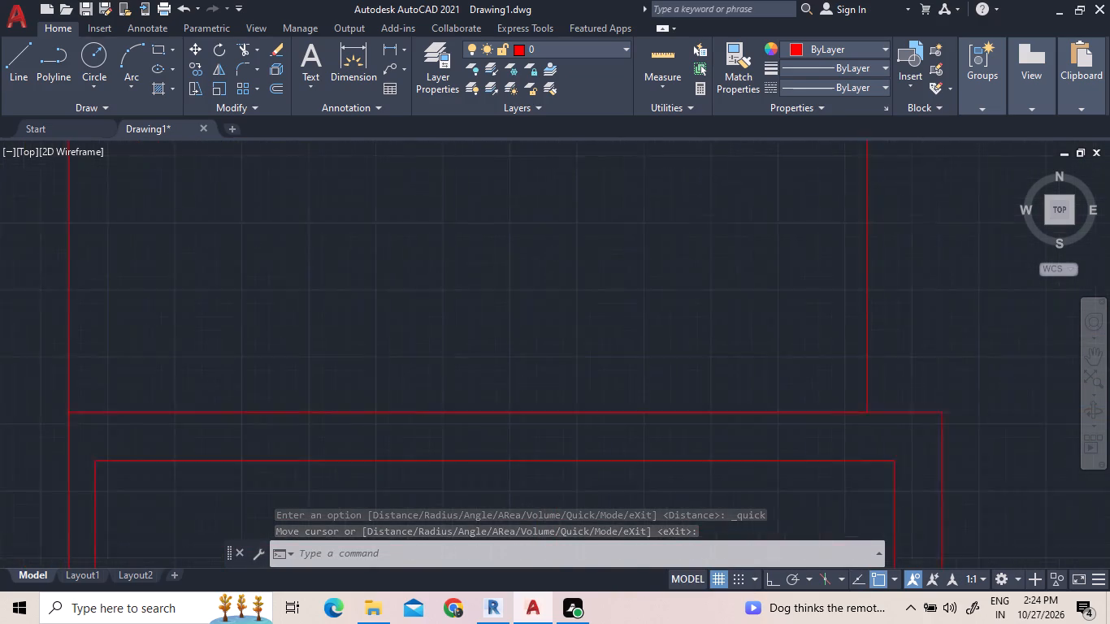
scroll(69, 415, "down", 5)
scroll(37, 279, "up", 2)
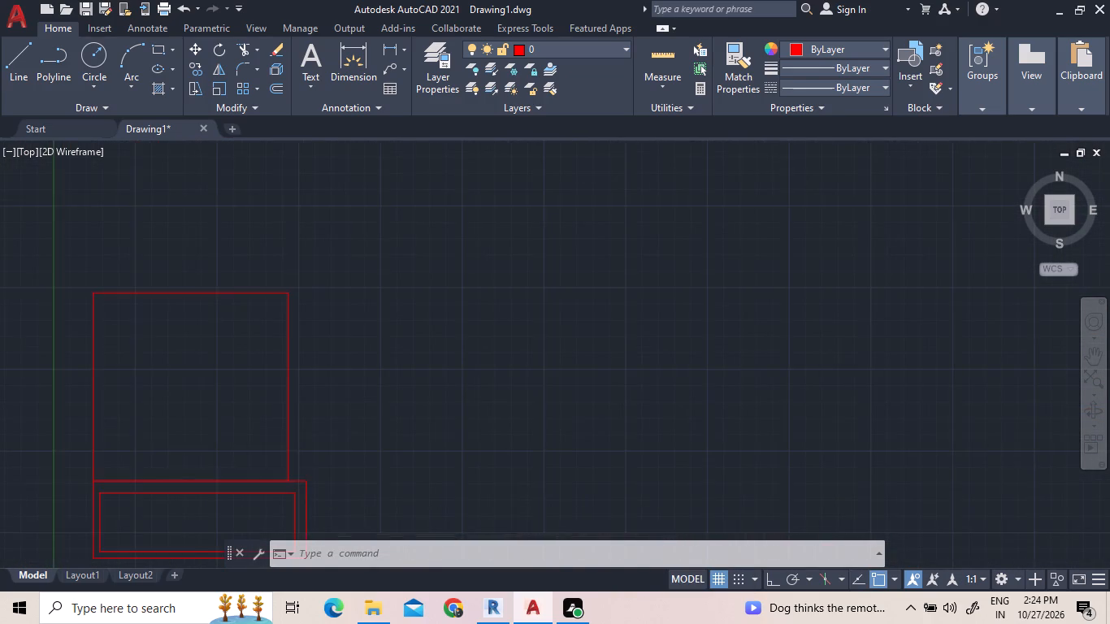
scroll(370, 302, "down", 2)
left_click(475, 362)
left_click(358, 325)
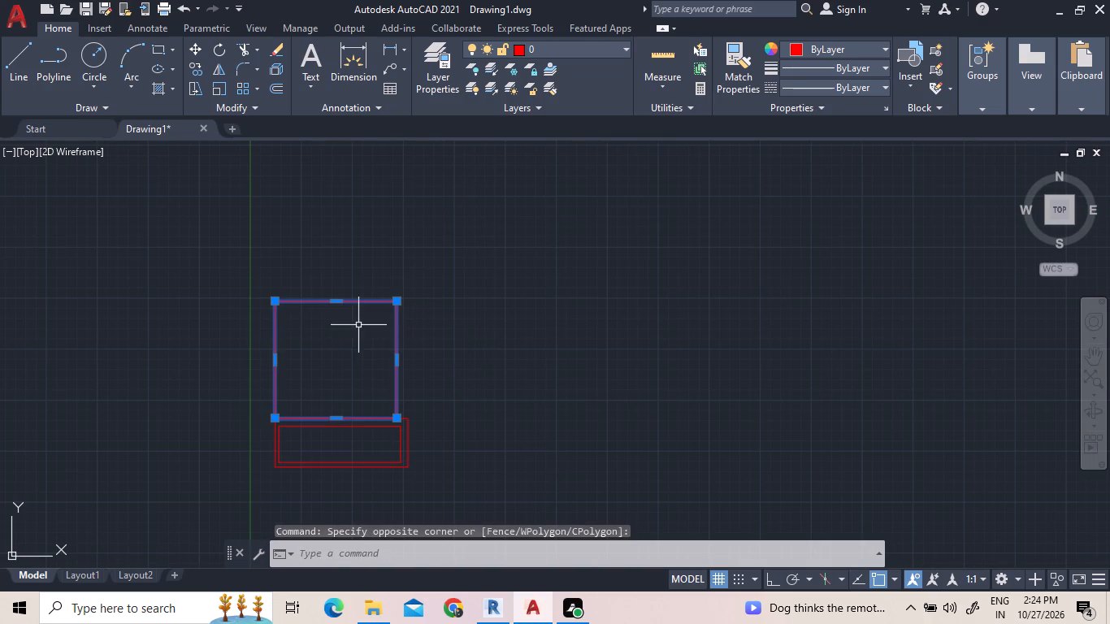
left_click(278, 65)
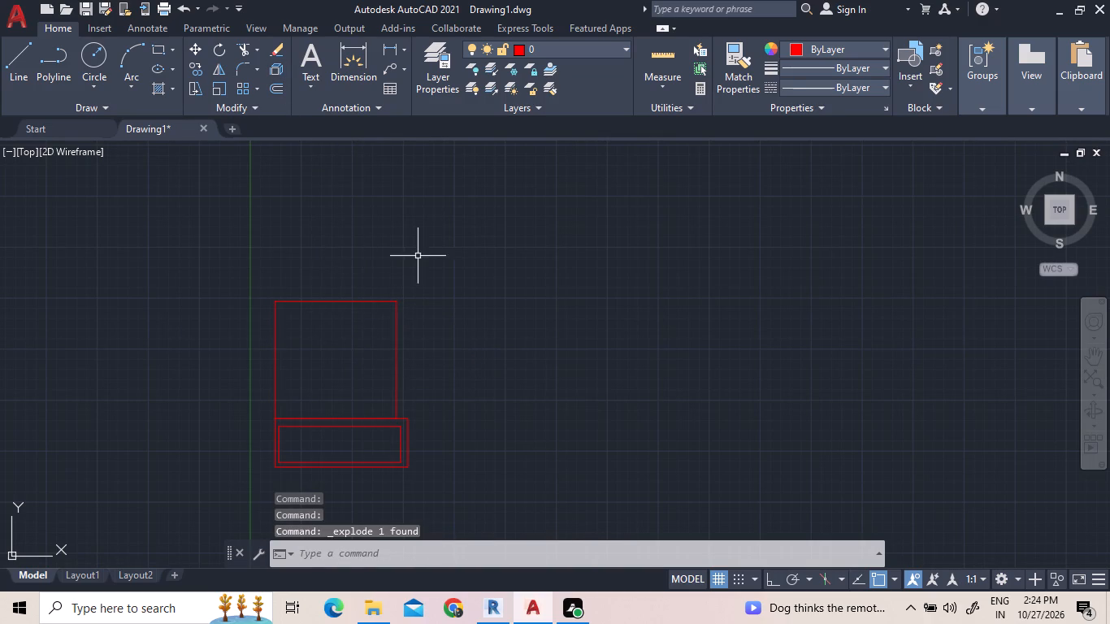
Offset the bottom line of the upper 12'5" by 12' room 7'8" upward into the room, and end the offset.
scroll(684, 620, "up", 1)
scroll(410, 430, "up", 3)
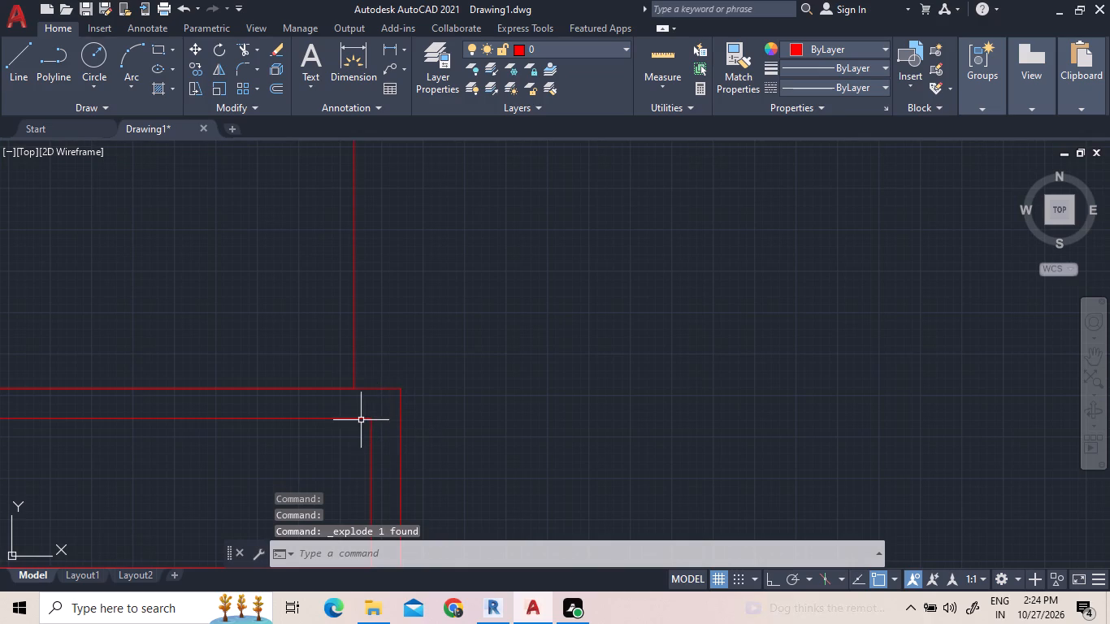
scroll(544, 453, "down", 2)
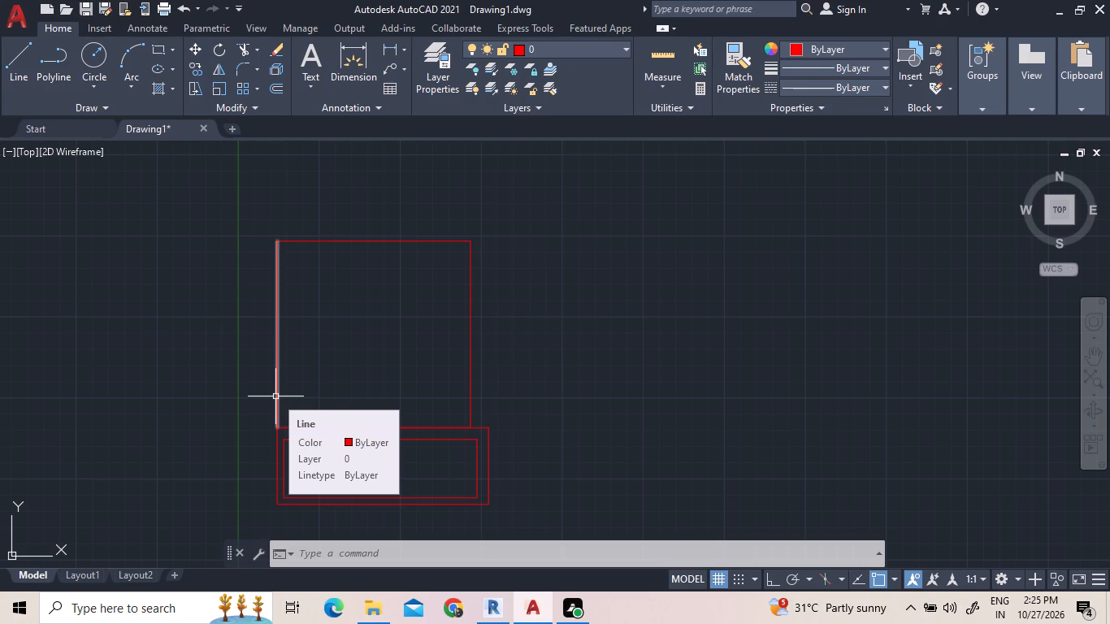
left_click(270, 85)
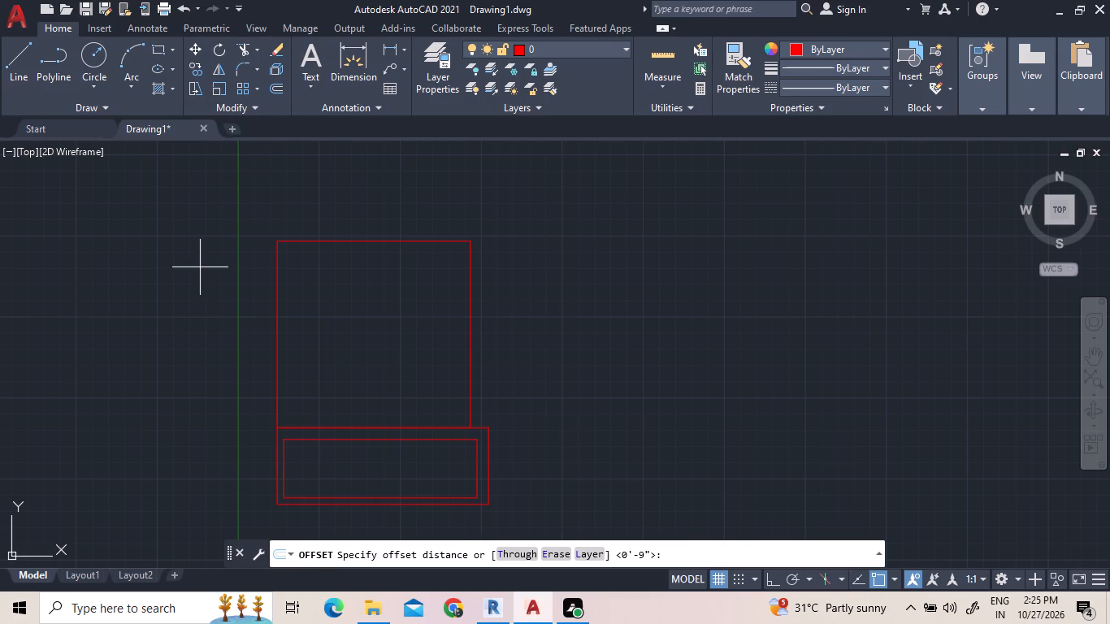
key("7")
key("apostrophe")
key("8")
key("shift+quotedbl")
key("Return")
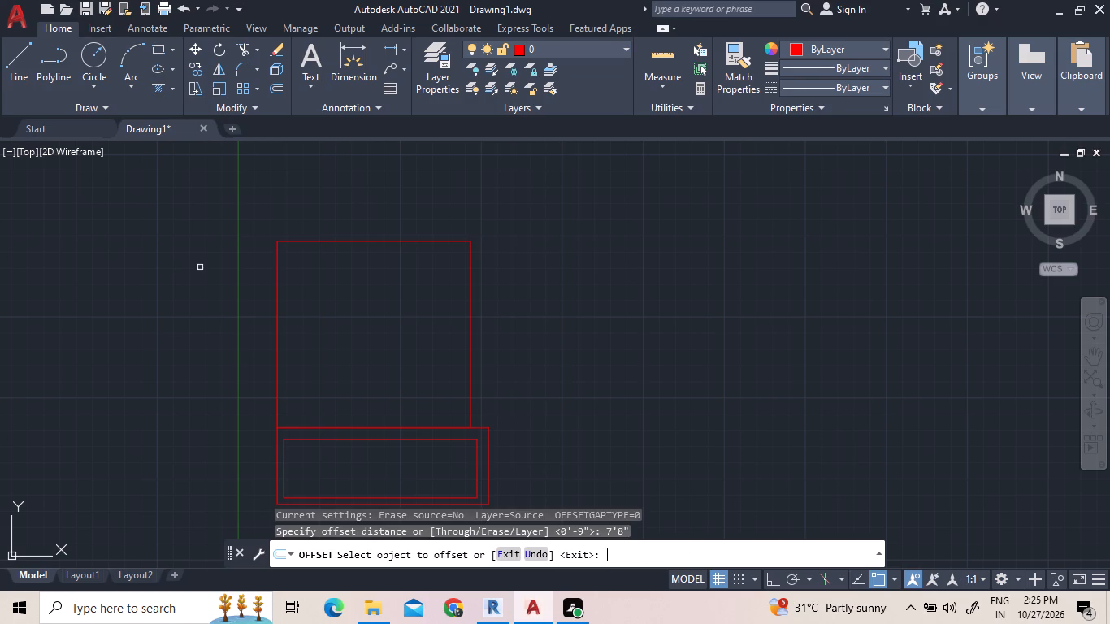
left_click(352, 427)
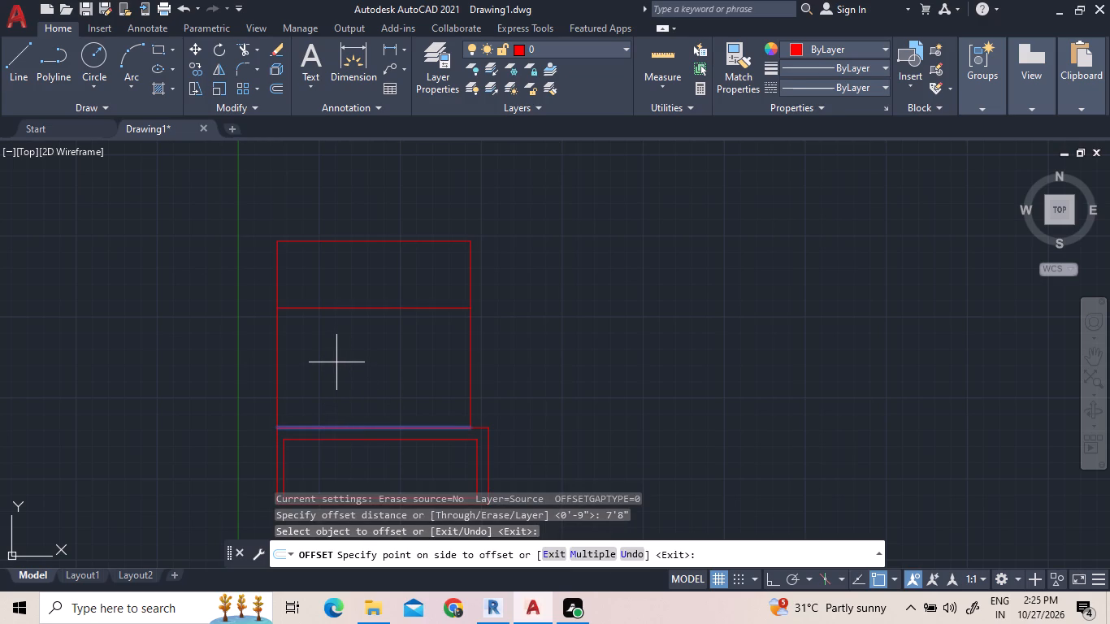
left_click(336, 362)
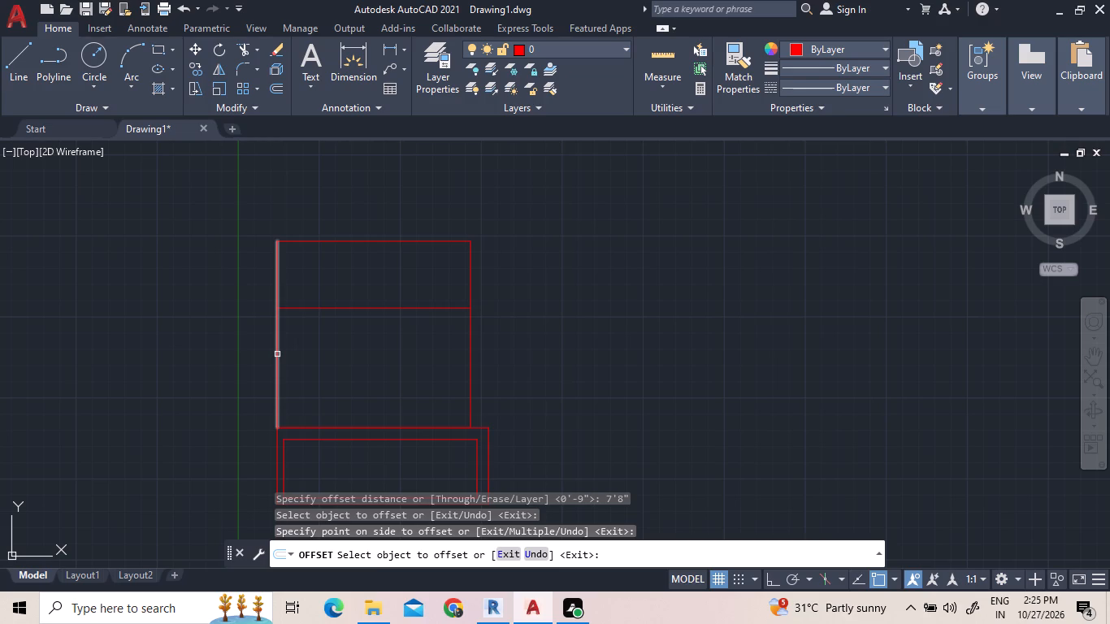
left_click(278, 354)
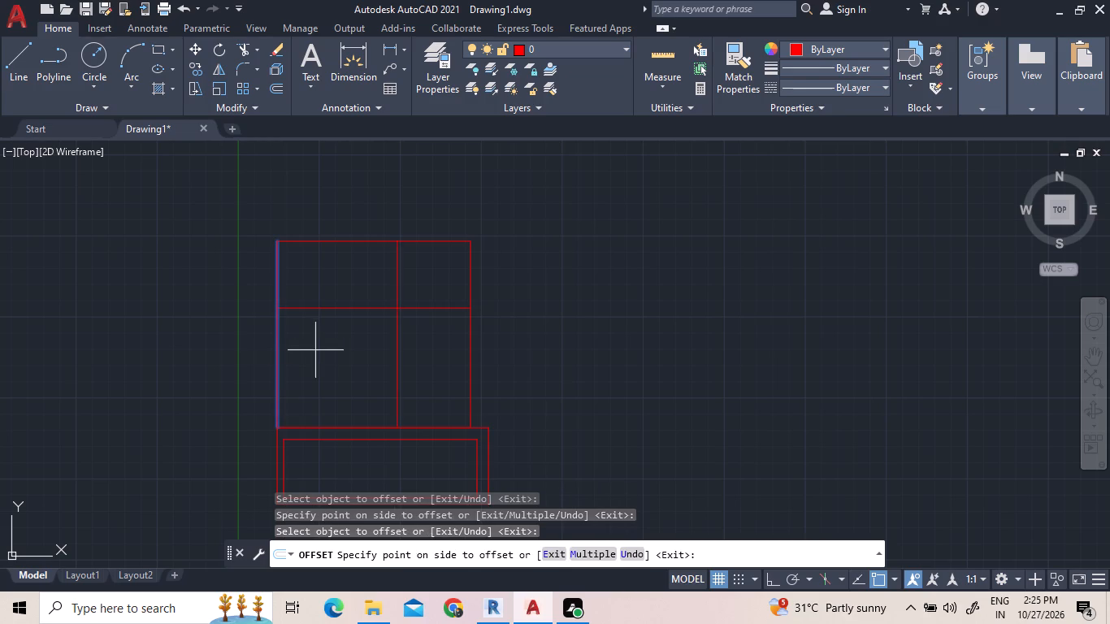
right_click(323, 348)
left_click(357, 359)
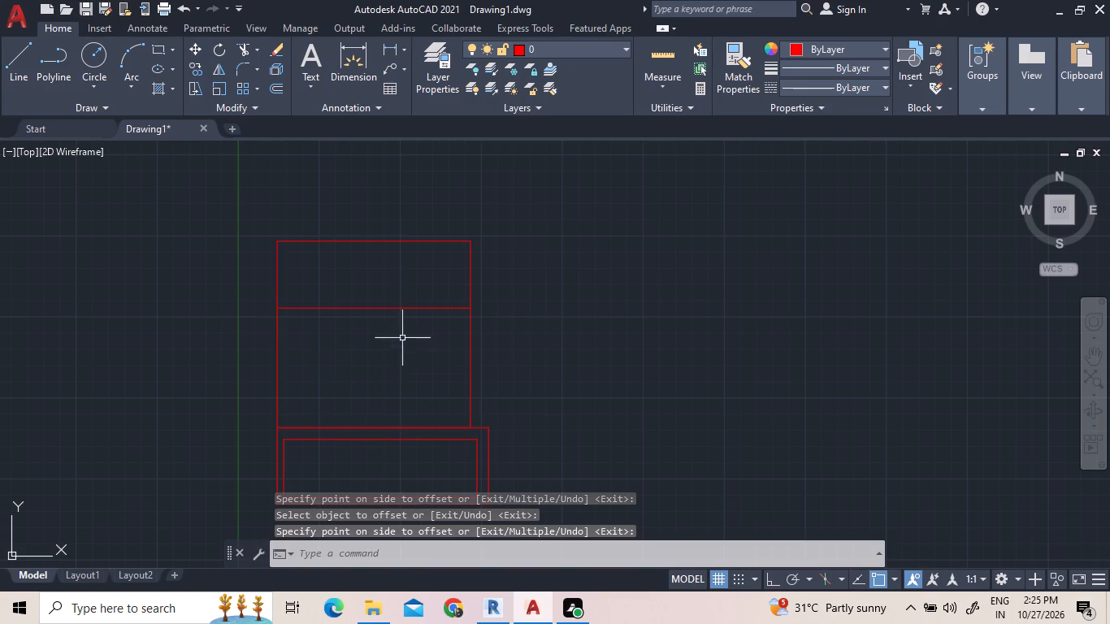
Offset the upper room's left side 3' inward to create a vertical line across the room.
left_click(275, 90)
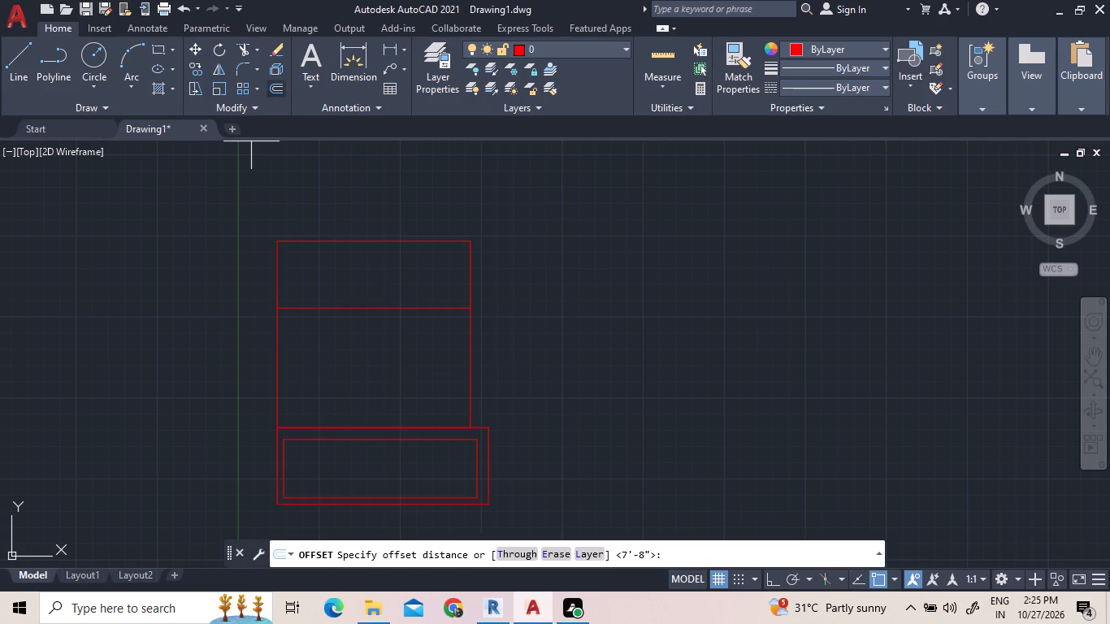
type("3'")
key("Return")
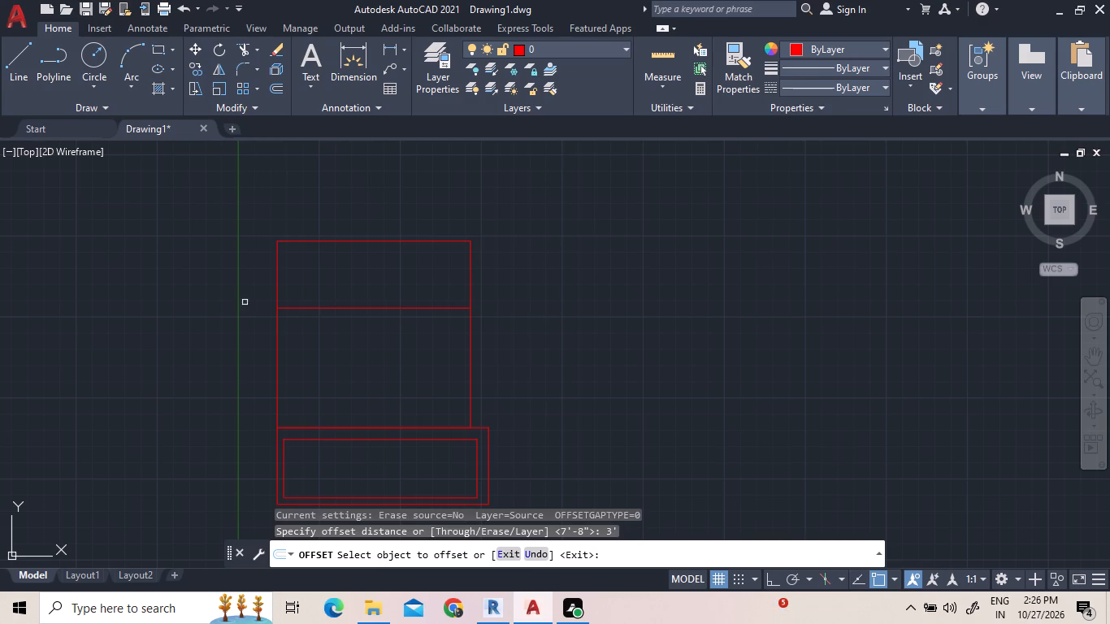
left_click(276, 379)
left_click(334, 370)
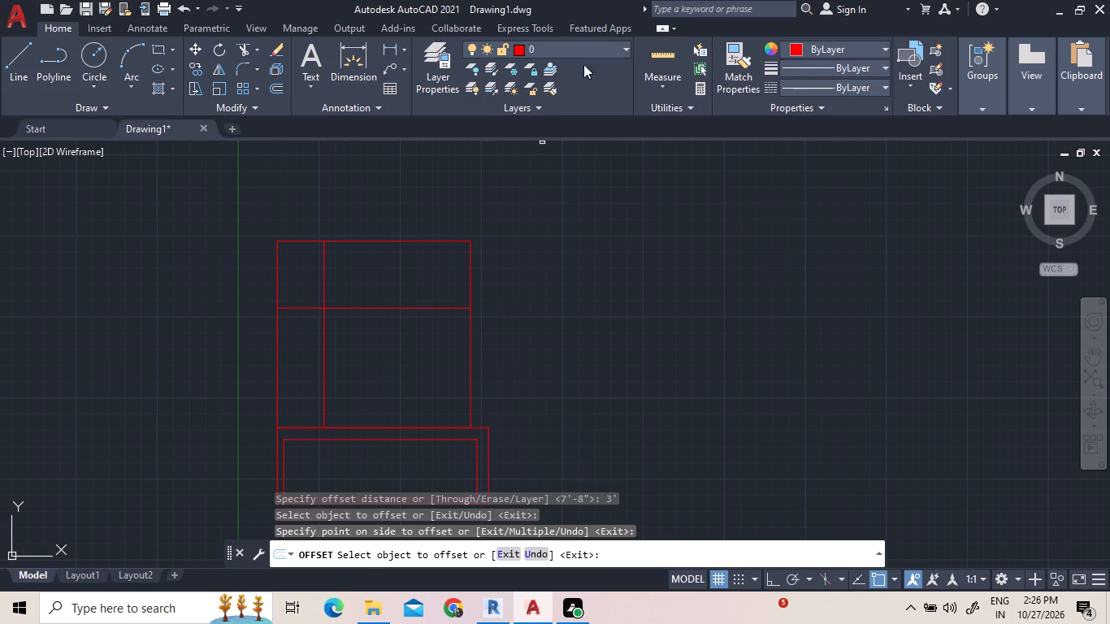
Measure the spaces between the new vertical line, the horizontal offset line and the upper room's sides with Quick measure.
left_click(644, 51)
left_click(666, 57)
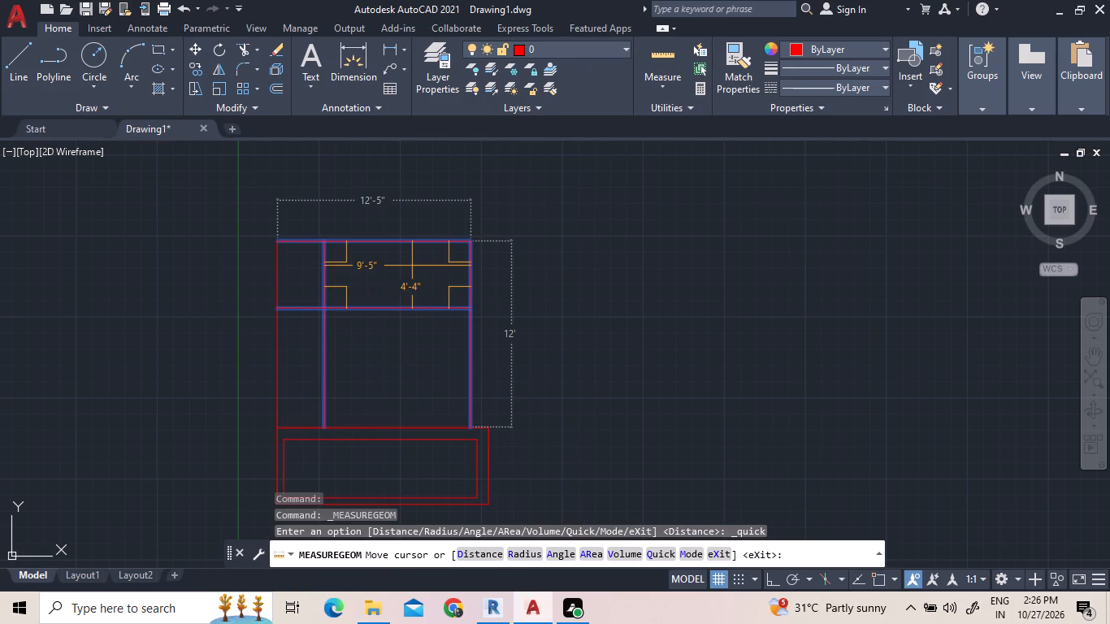
right_click(385, 370)
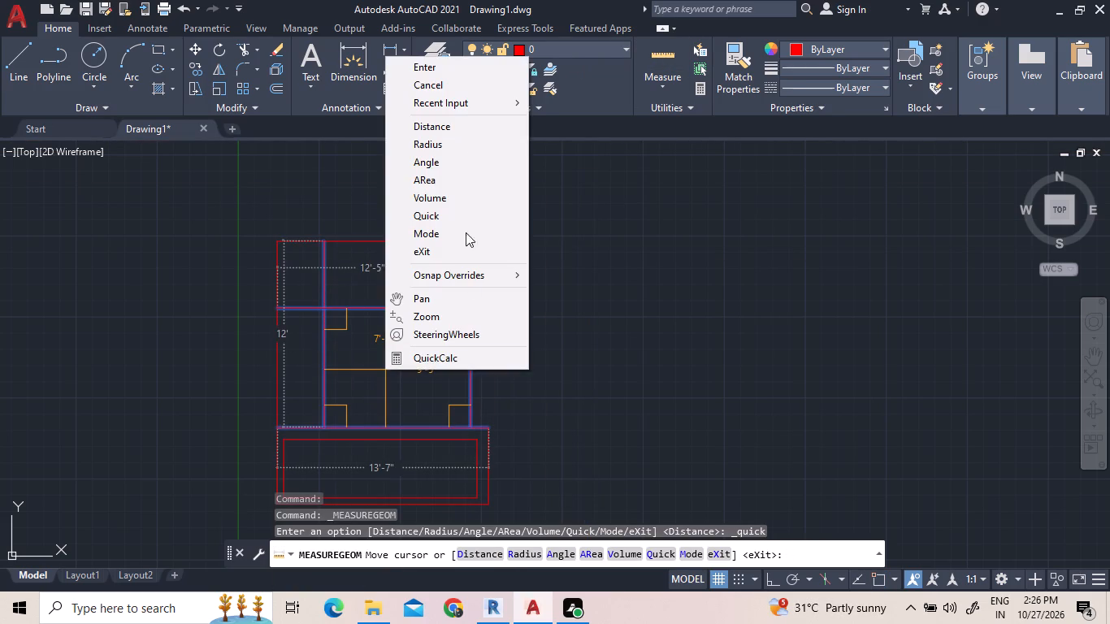
left_click(452, 61)
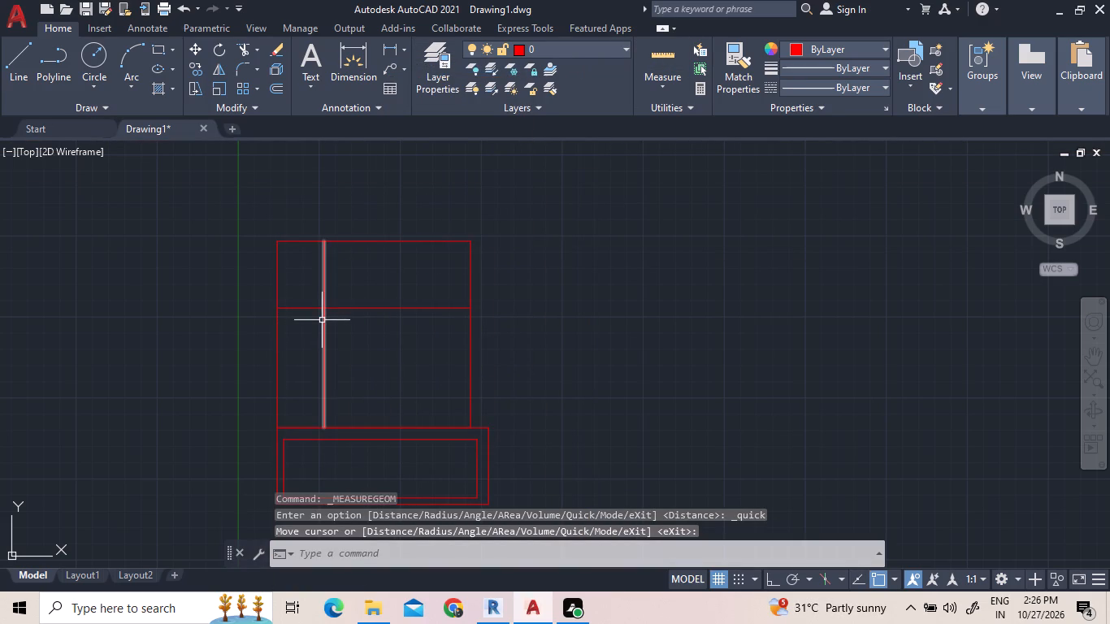
Move the inner vertical line of the upper room 1' toward the room's left side.
left_click(322, 321)
scroll(321, 416, "up", 3)
scroll(325, 427, "down", 2)
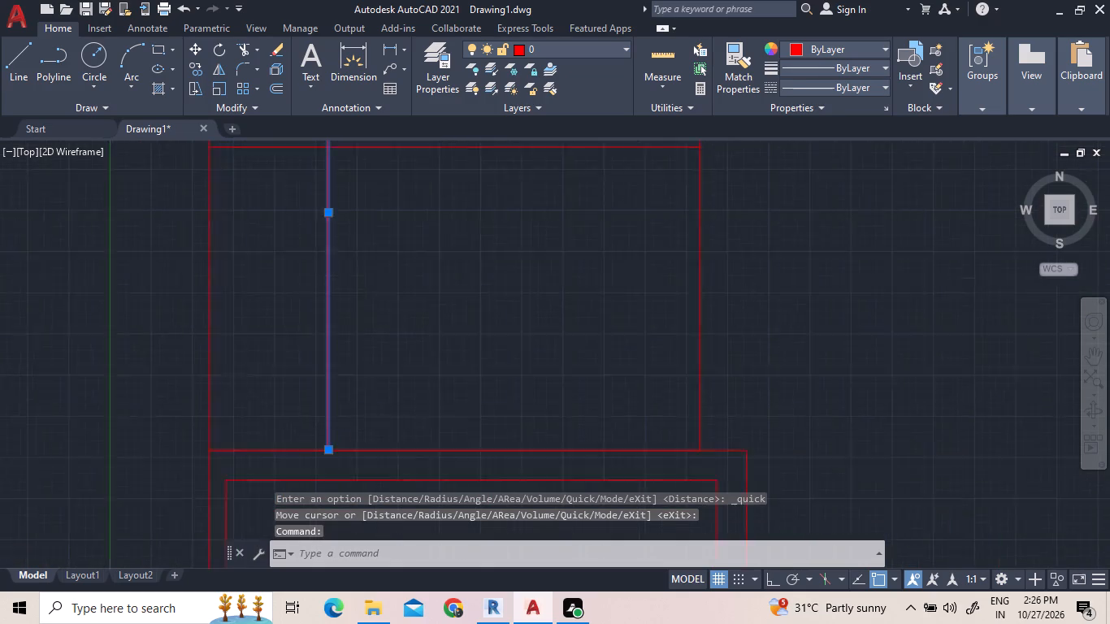
left_click(330, 441)
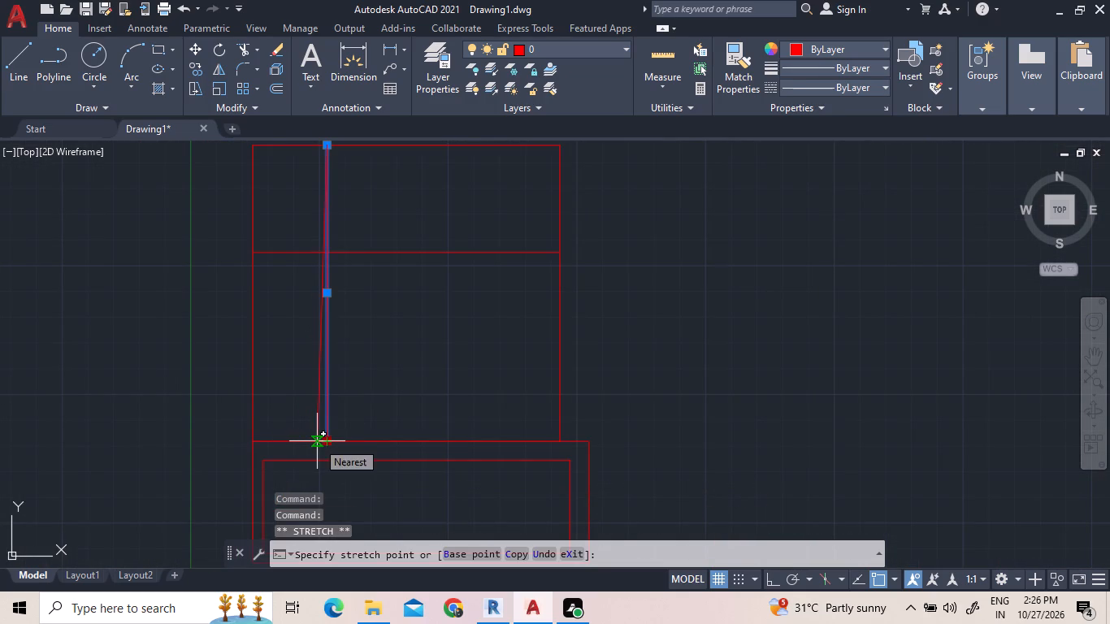
key("Escape")
right_click(351, 343)
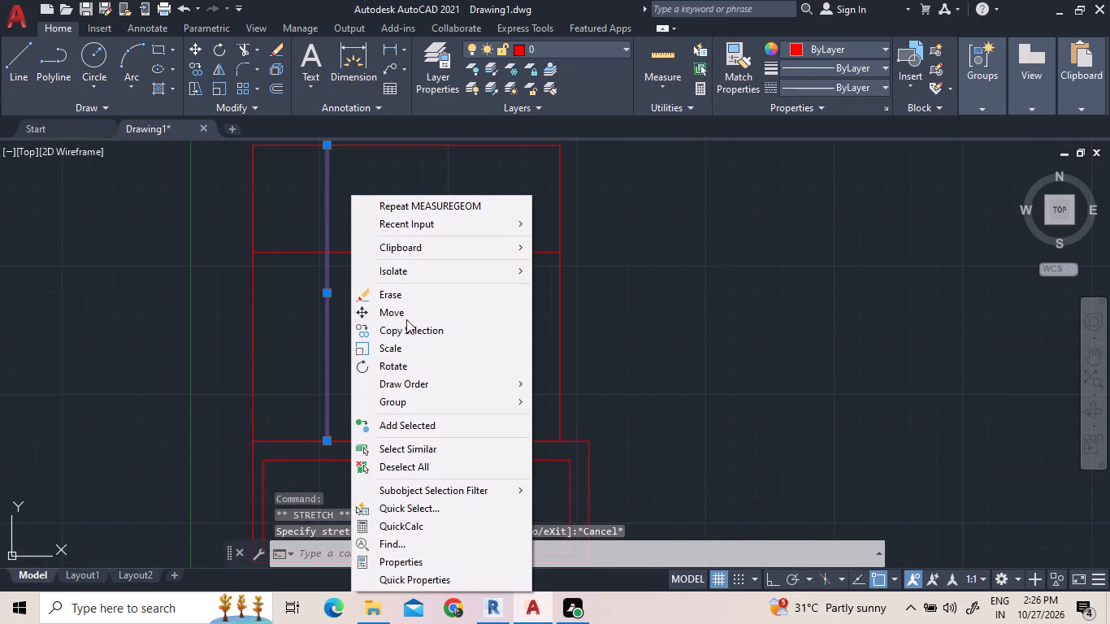
left_click(405, 312)
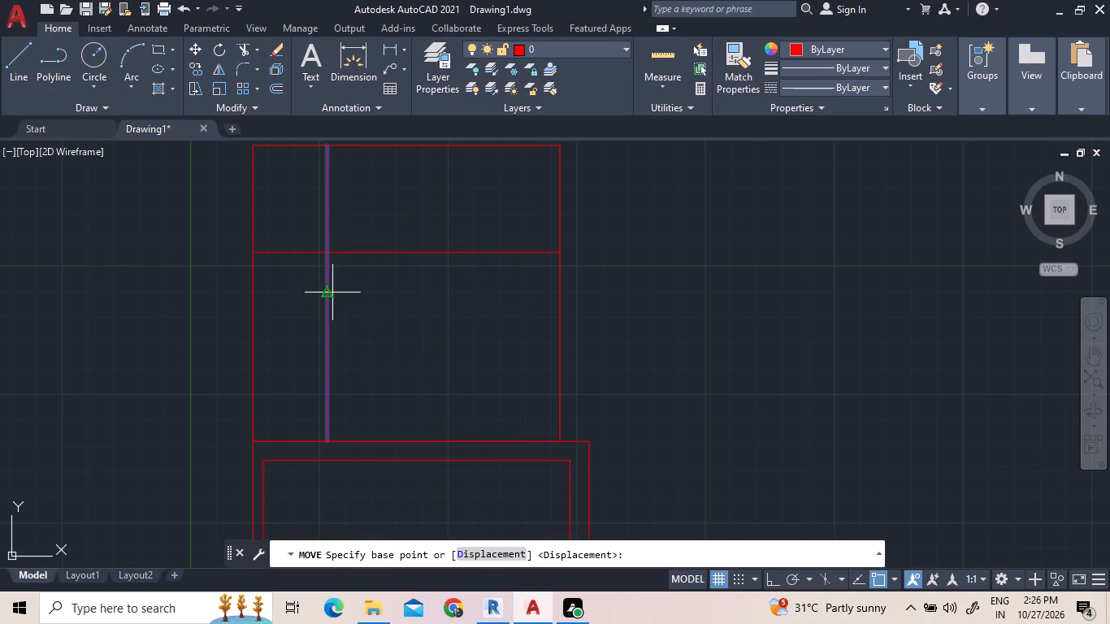
left_click(332, 290)
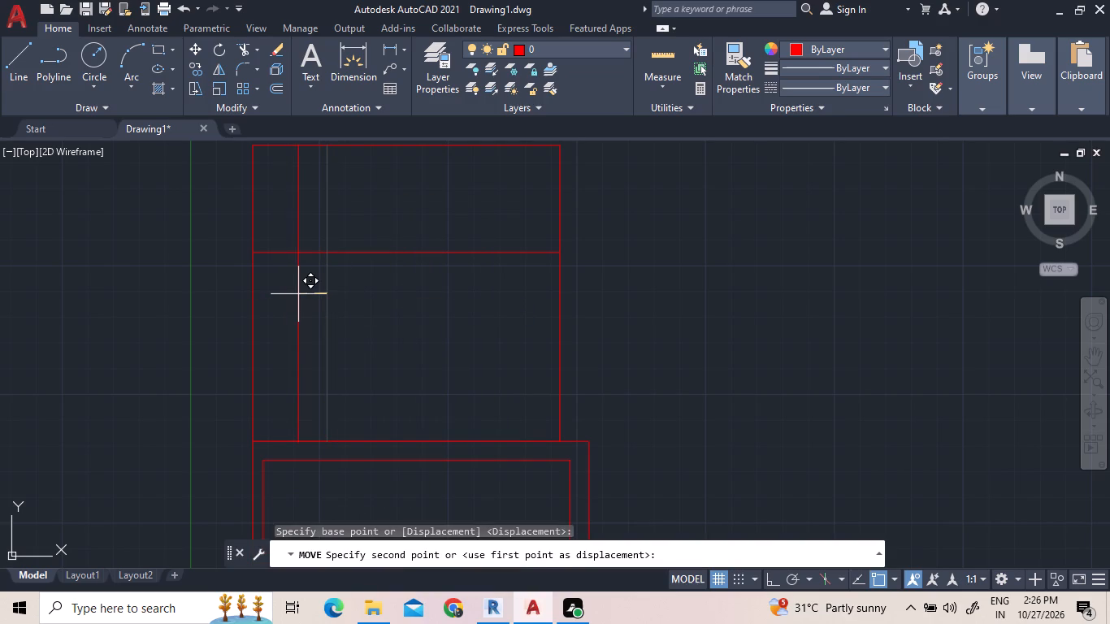
type("1'")
key("Return")
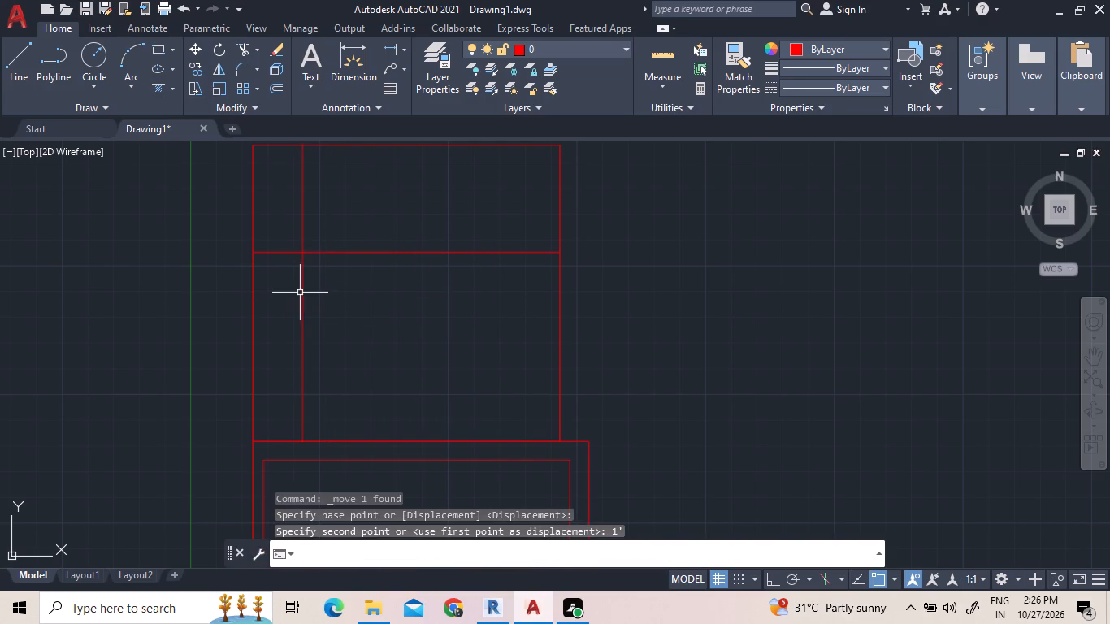
Measure the distance from the moved vertical line to the upper room's right side with Quick measure.
left_click(683, 63)
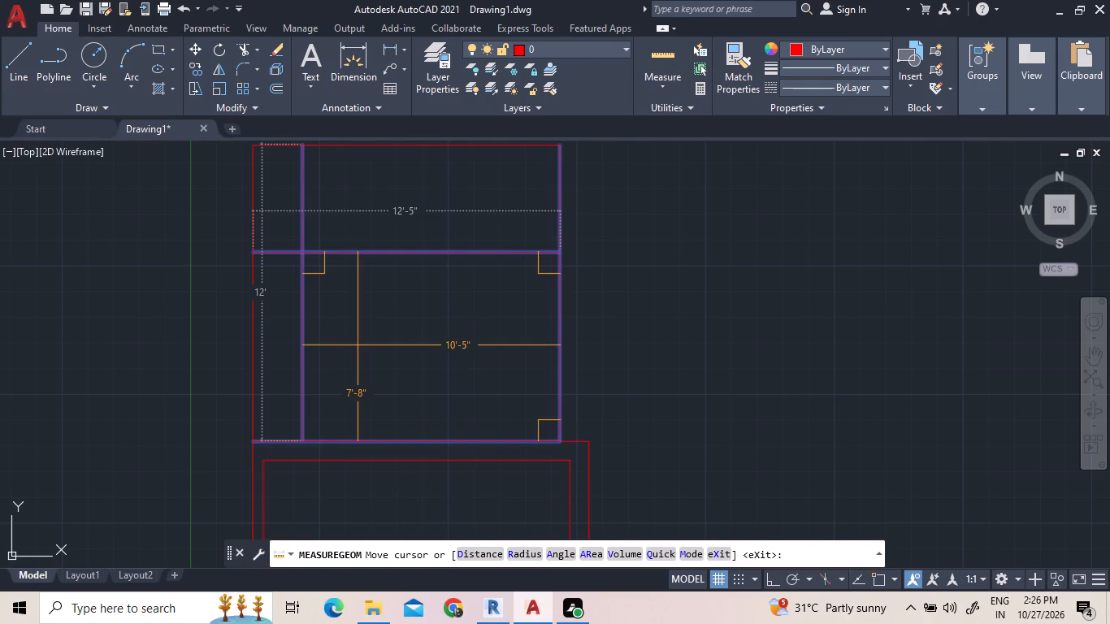
key("Return")
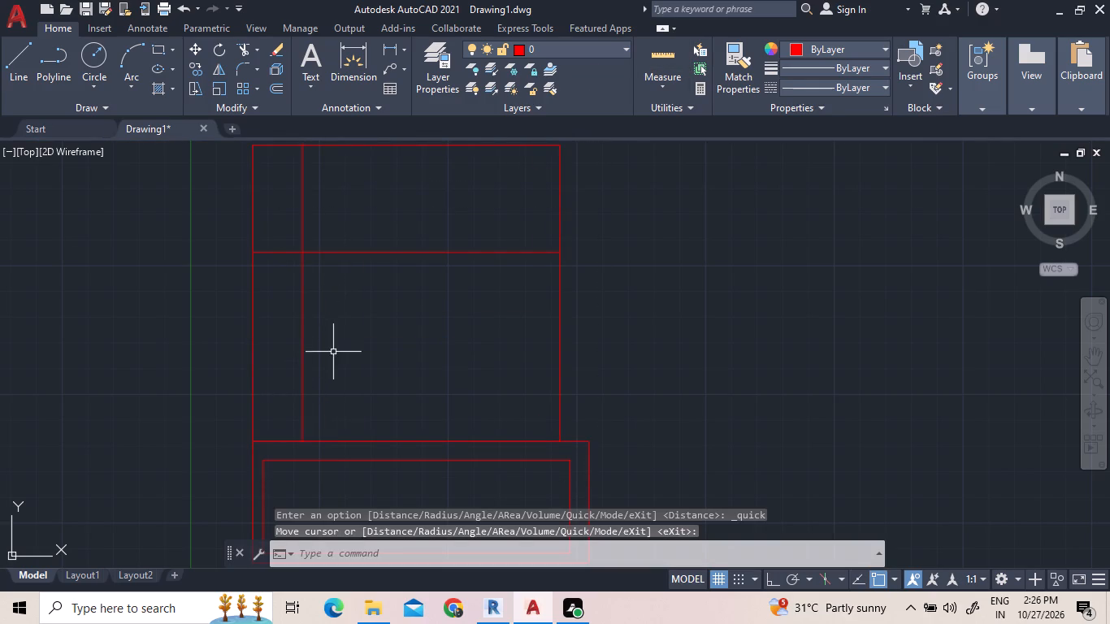
Move the inner vertical line another 3" toward the upper room's left side with Ortho on.
left_click(300, 367)
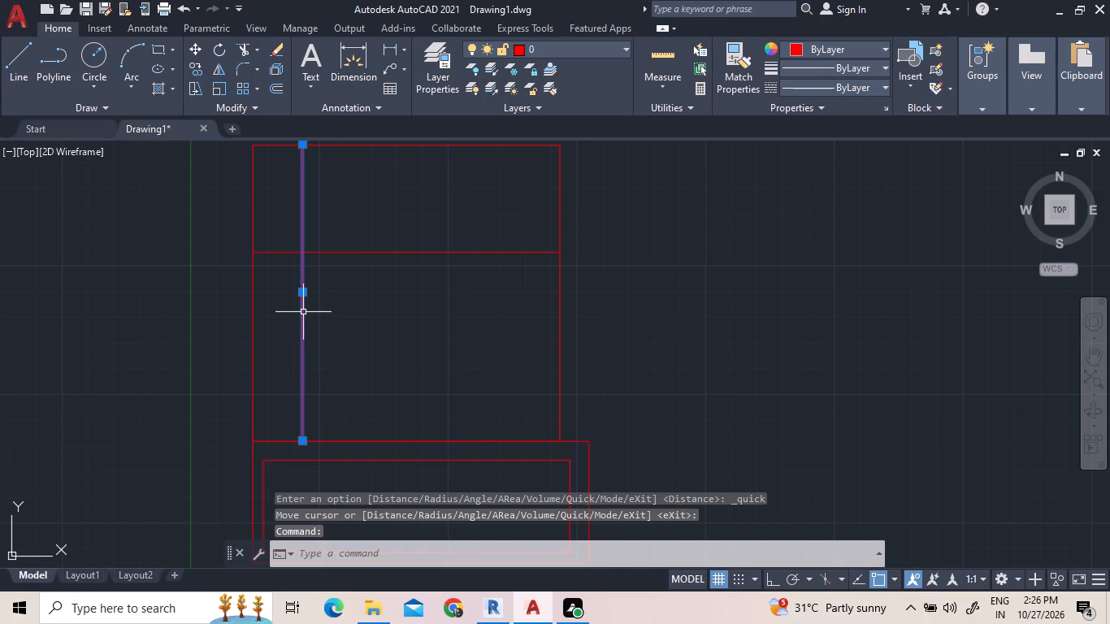
right_click(304, 310)
left_click(319, 310)
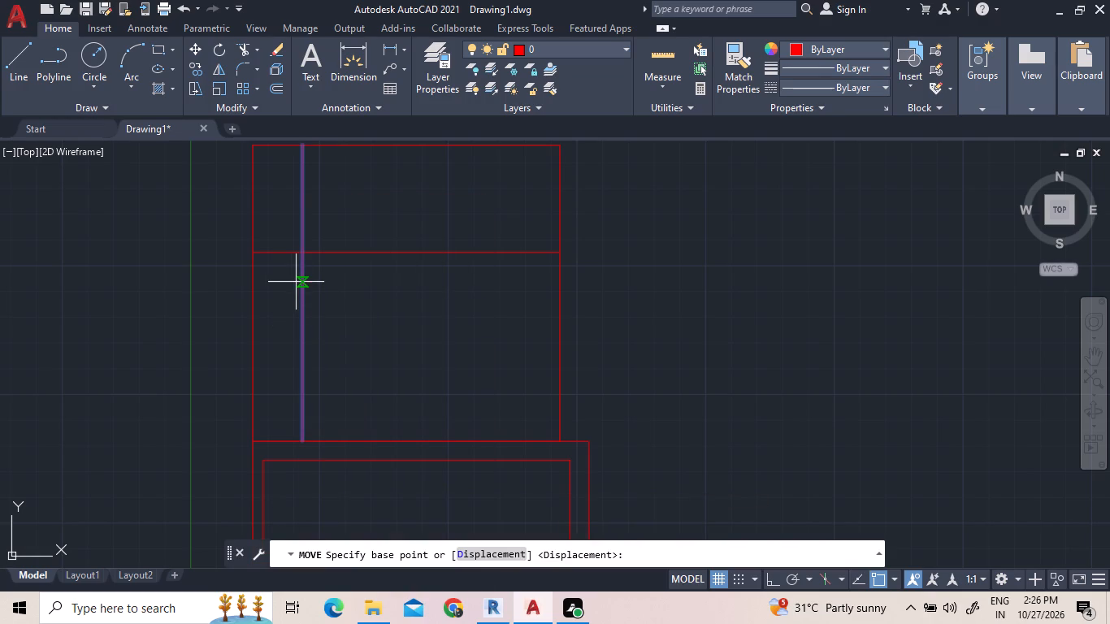
left_click(301, 286)
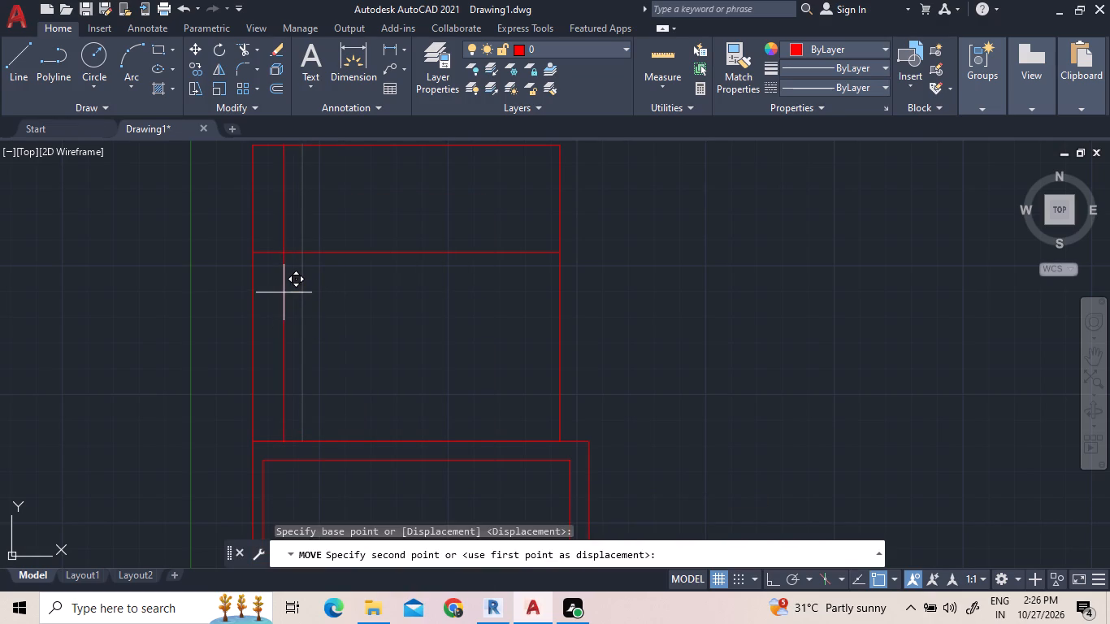
key("F8")
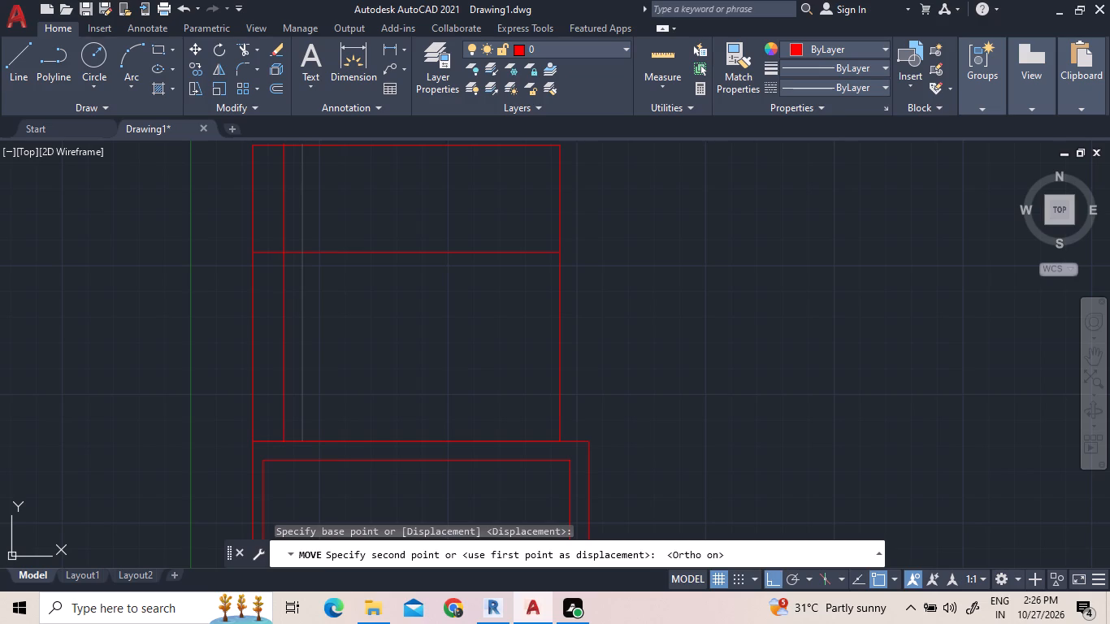
type("3\"")
key("Return")
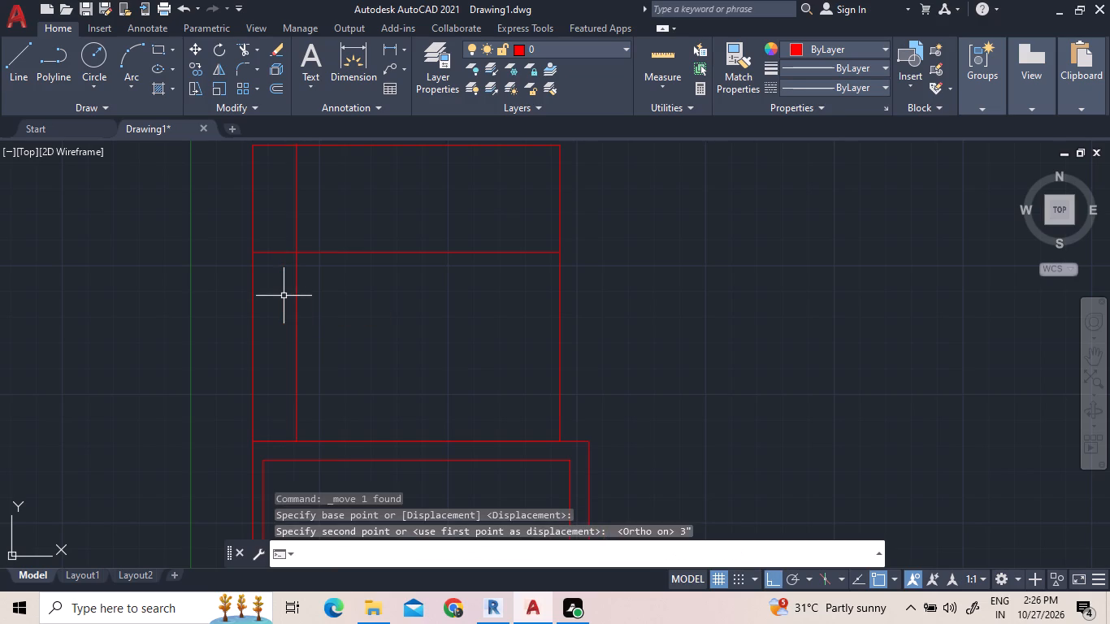
Measure the space between the inner vertical line and the upper room's right side again with Quick measure.
left_click(655, 63)
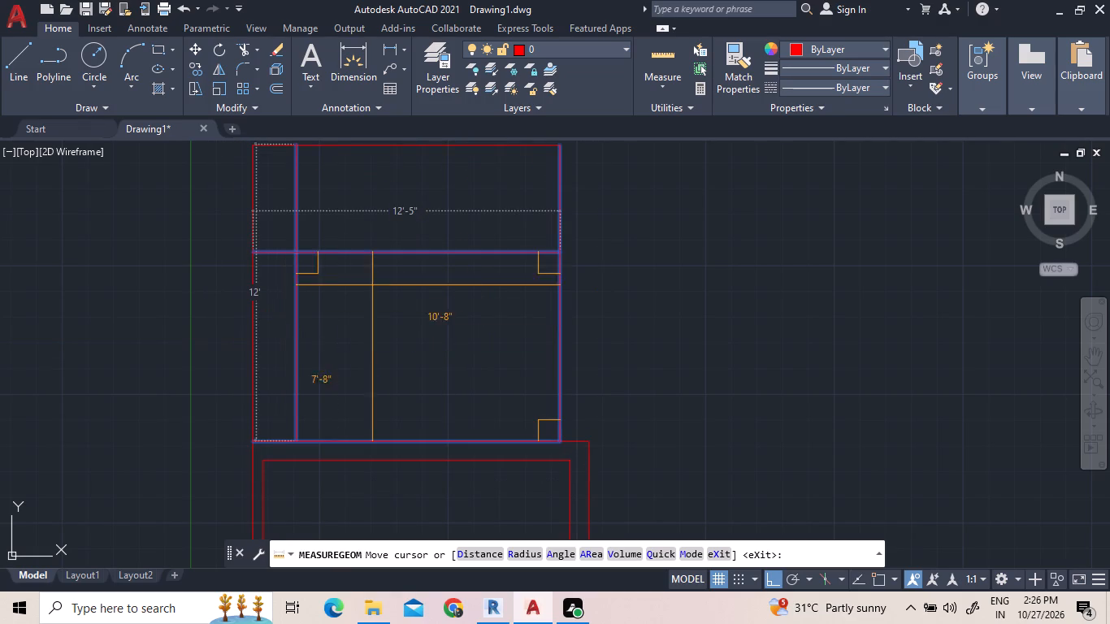
key("Escape")
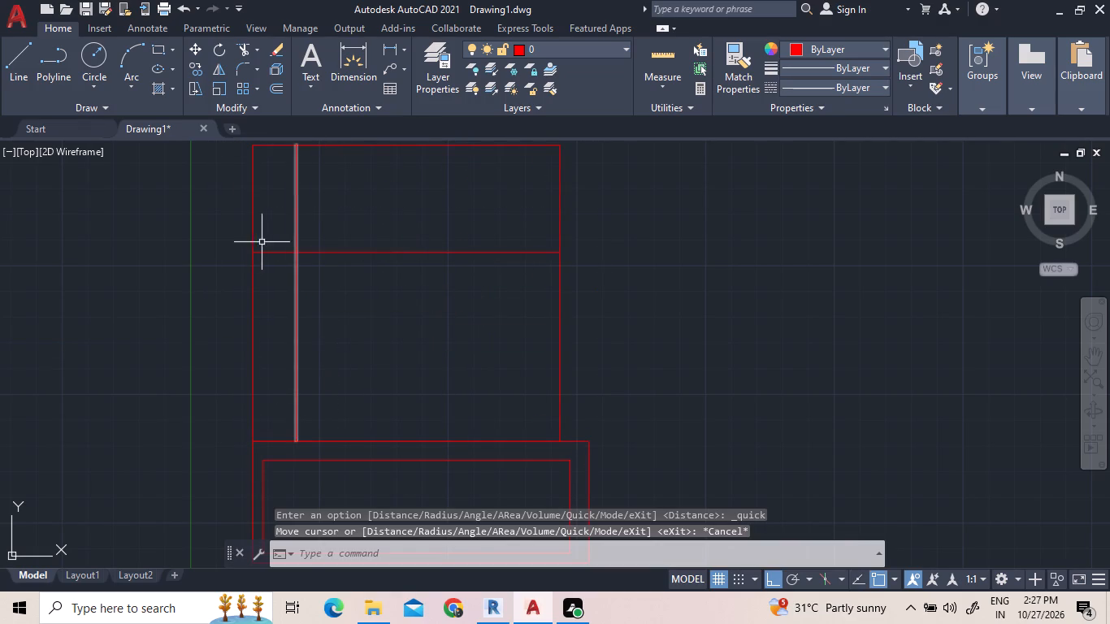
Trim the inner vertical line above the horizontal line and the horizontal line right of the vertical one, leaving a corner notch.
left_click(248, 47)
left_click(309, 191)
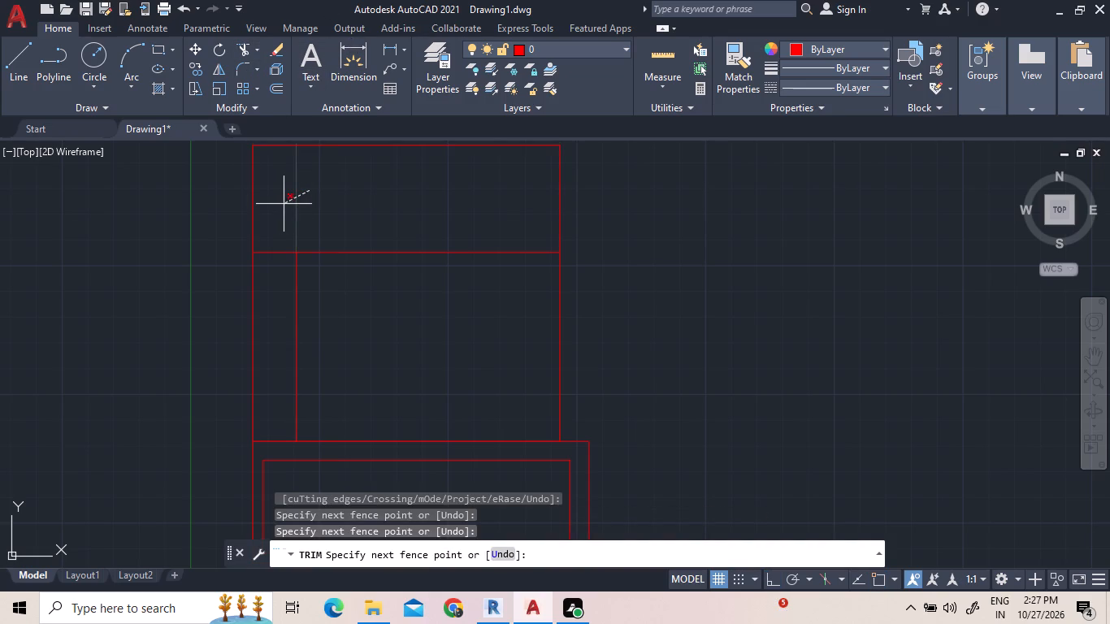
left_click(280, 206)
left_click(312, 260)
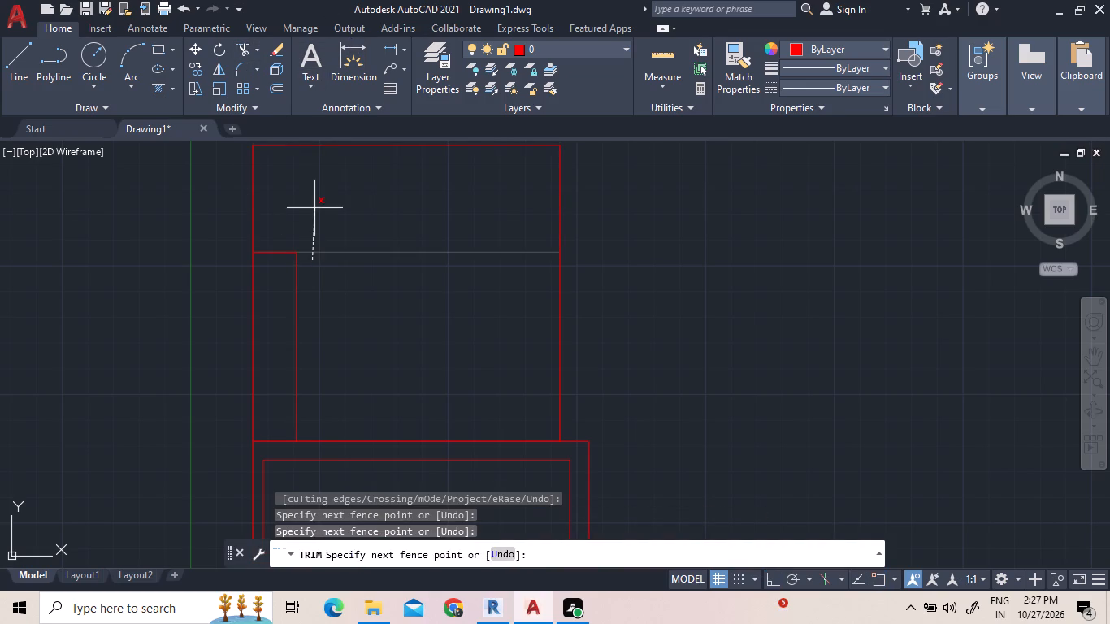
left_click(314, 207)
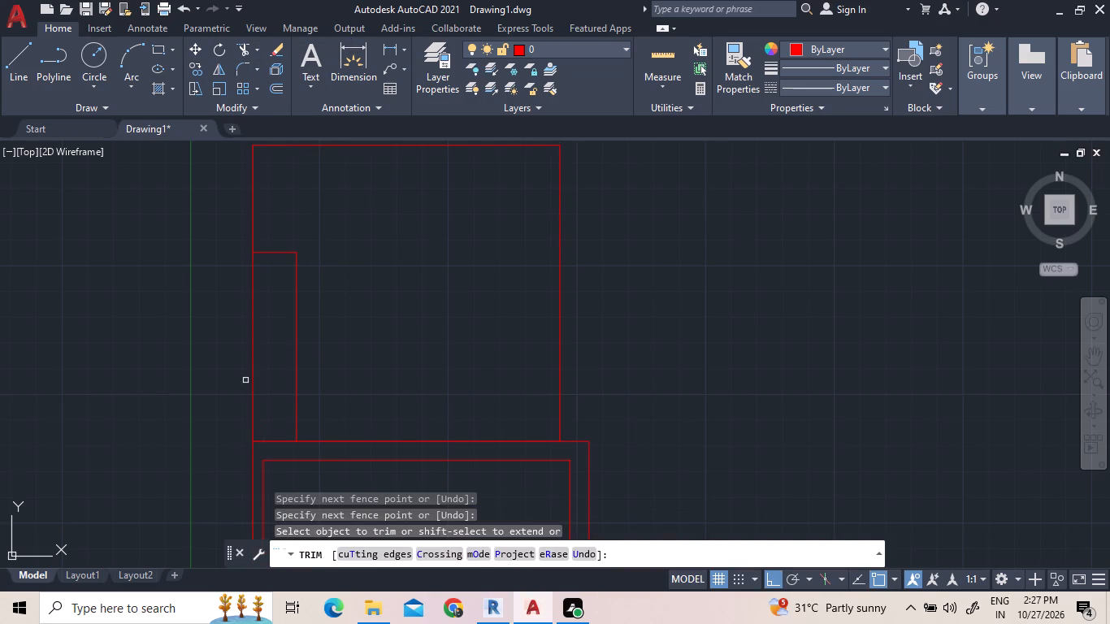
Offset the notch's top line 9" upward and the upper room's left side 9" inward.
scroll(421, 354, "down", 1)
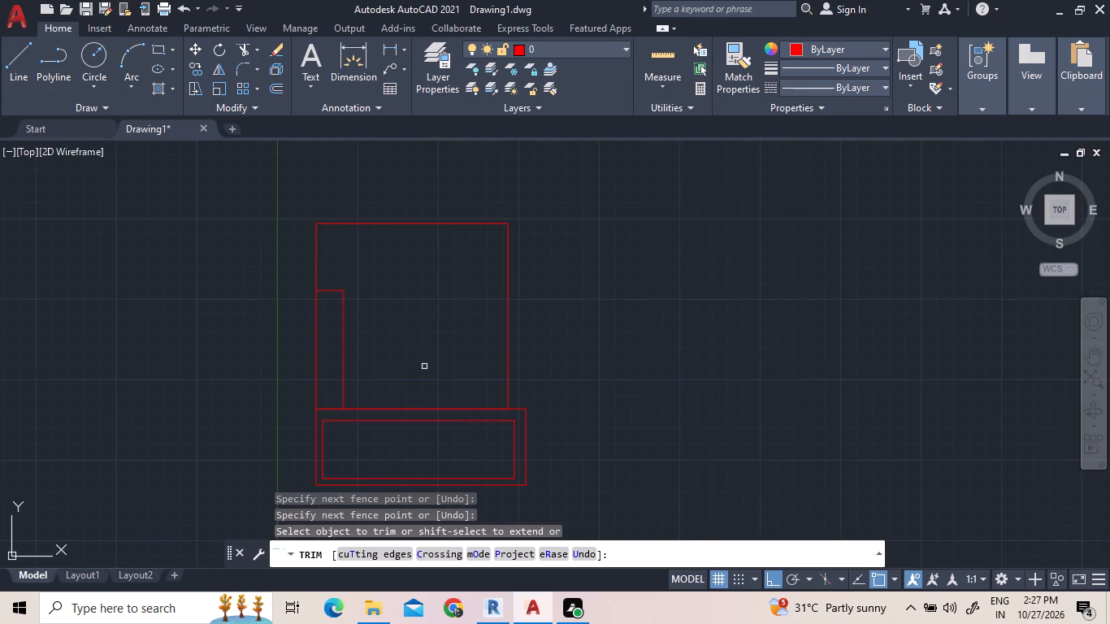
middle_click_drag(427, 340, 384, 357)
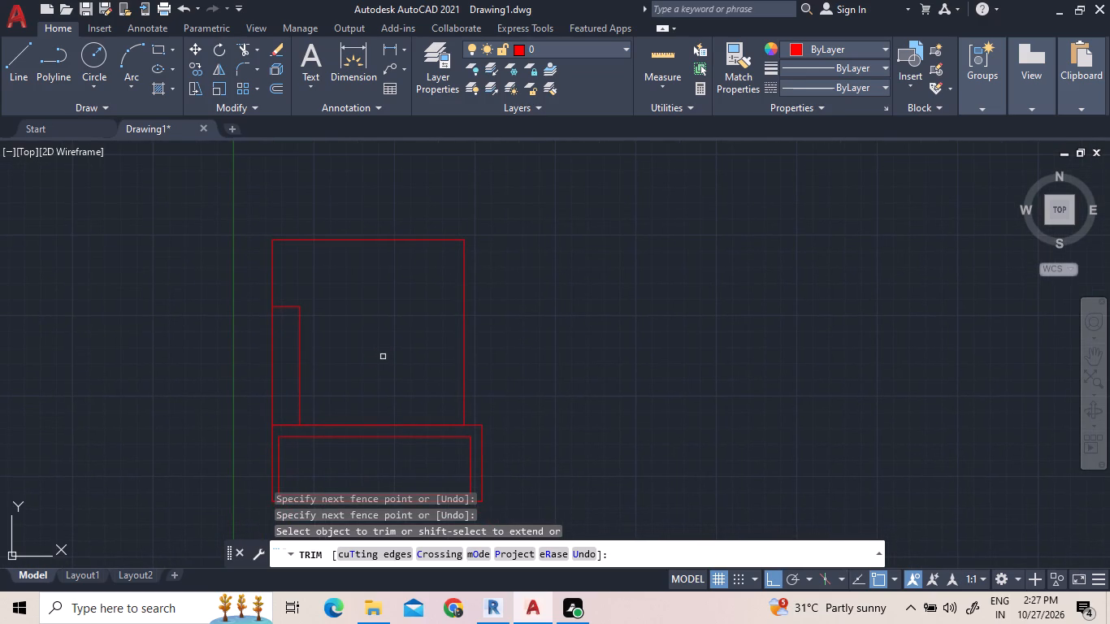
key("Escape")
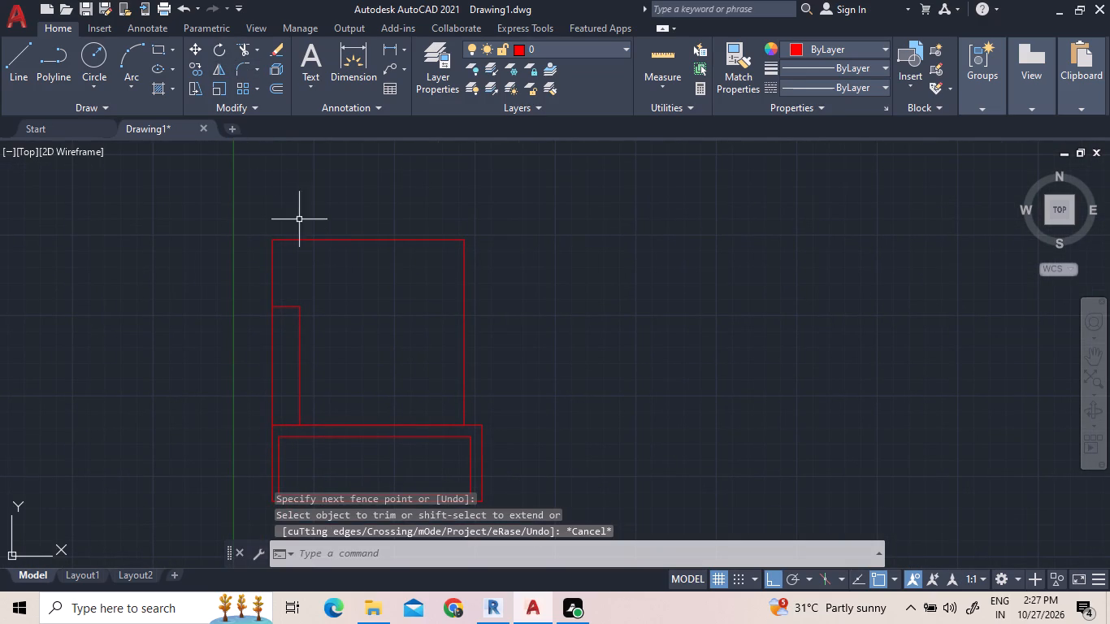
left_click(277, 92)
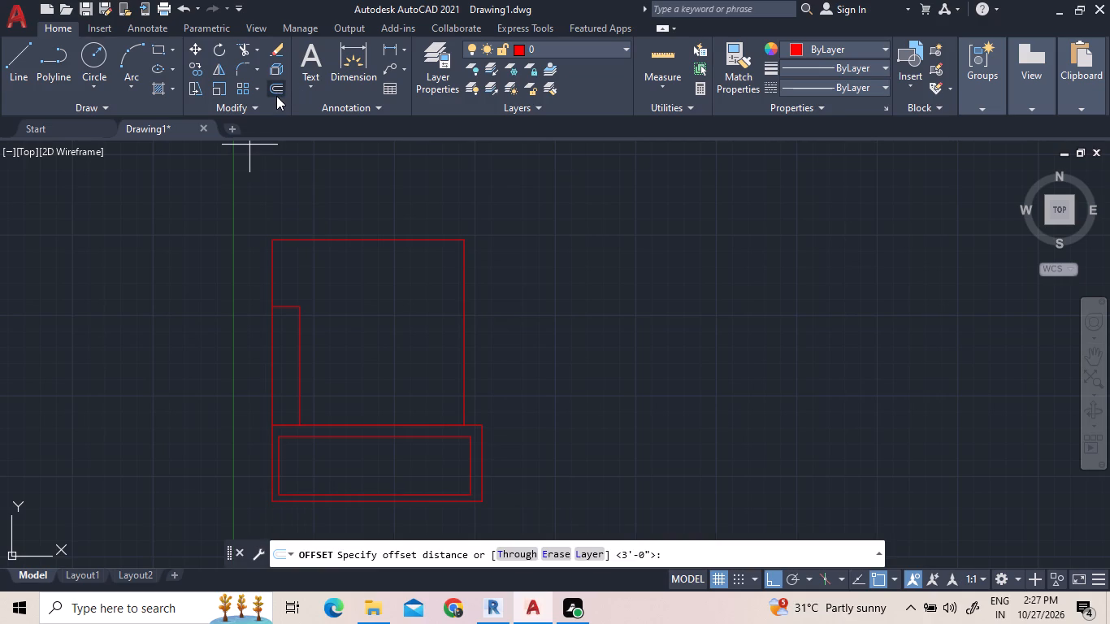
key("9")
key("shift+quotedbl")
key("Return")
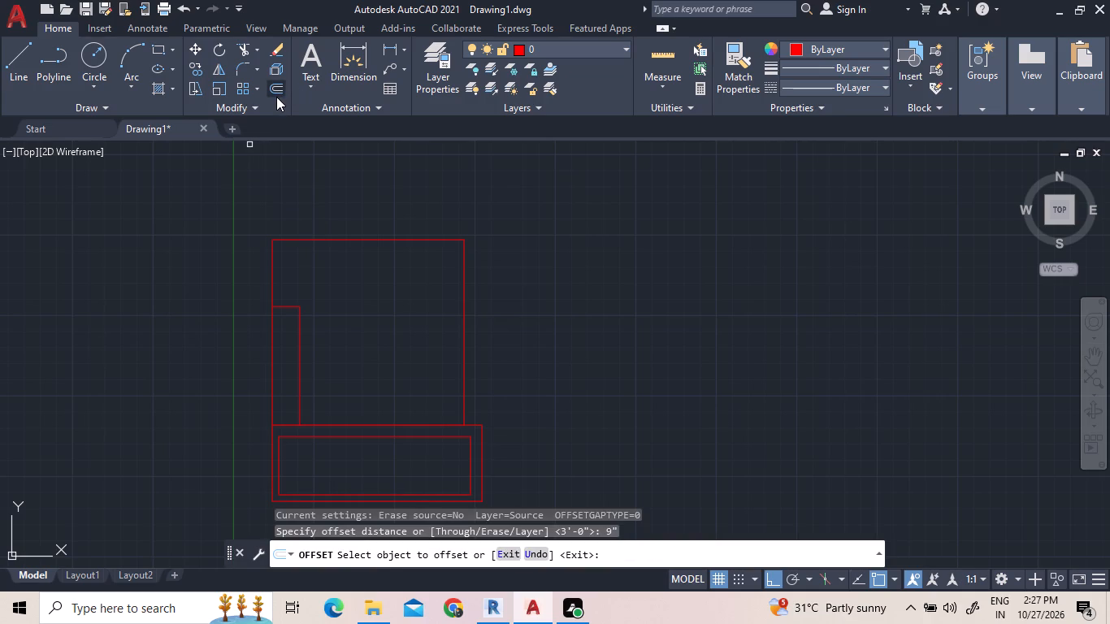
left_click(289, 307)
left_click(295, 274)
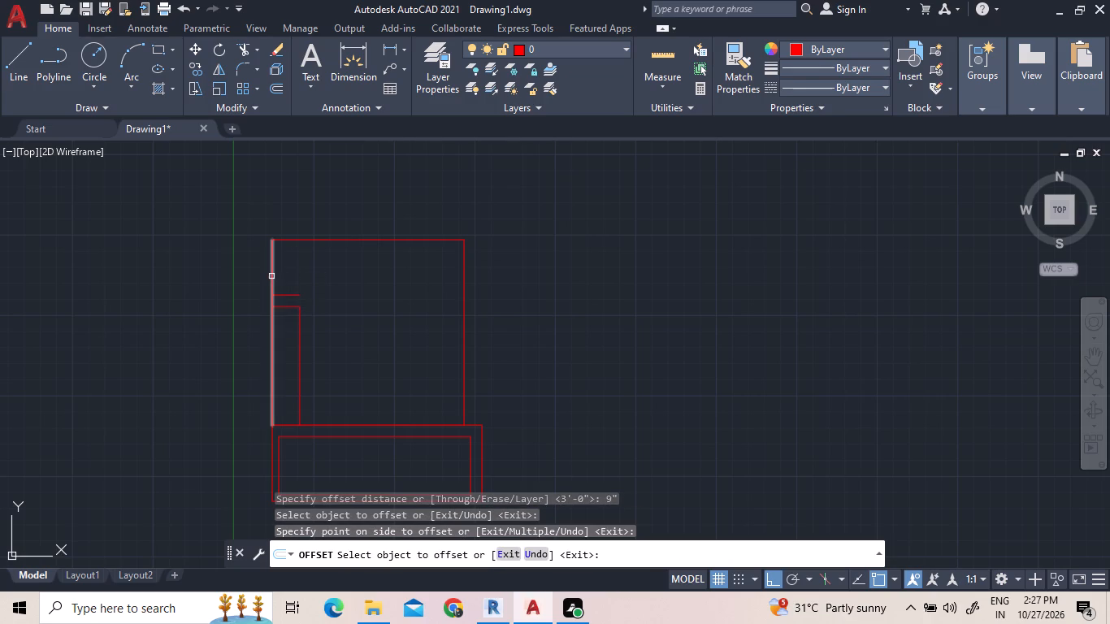
left_click(271, 276)
left_click(293, 275)
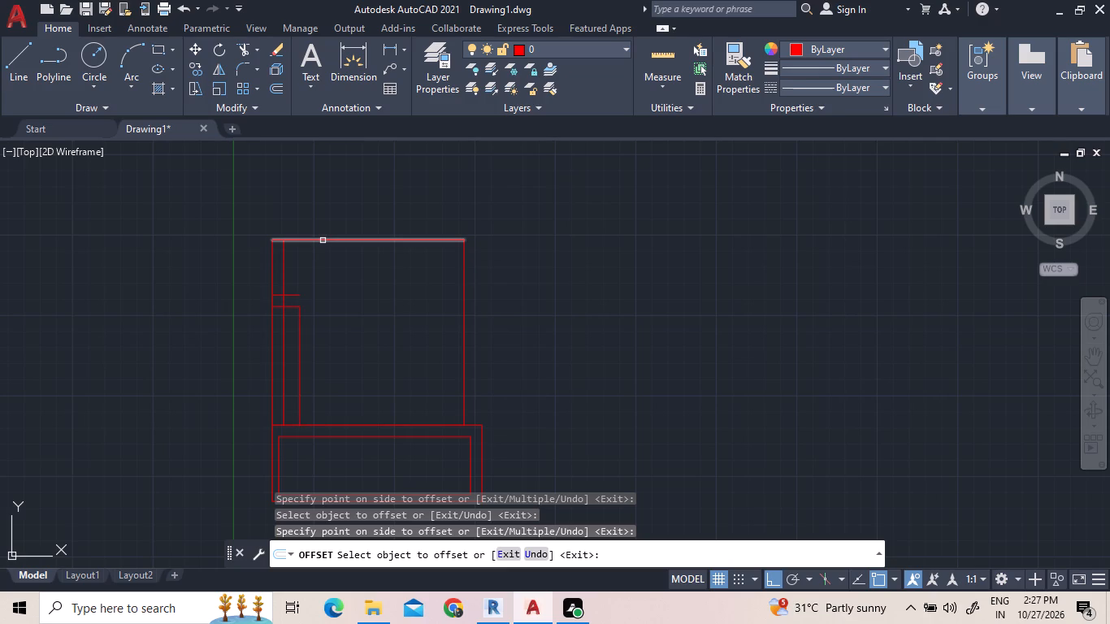
Offset the upper room's right side and top side 9" outward.
left_click(466, 373)
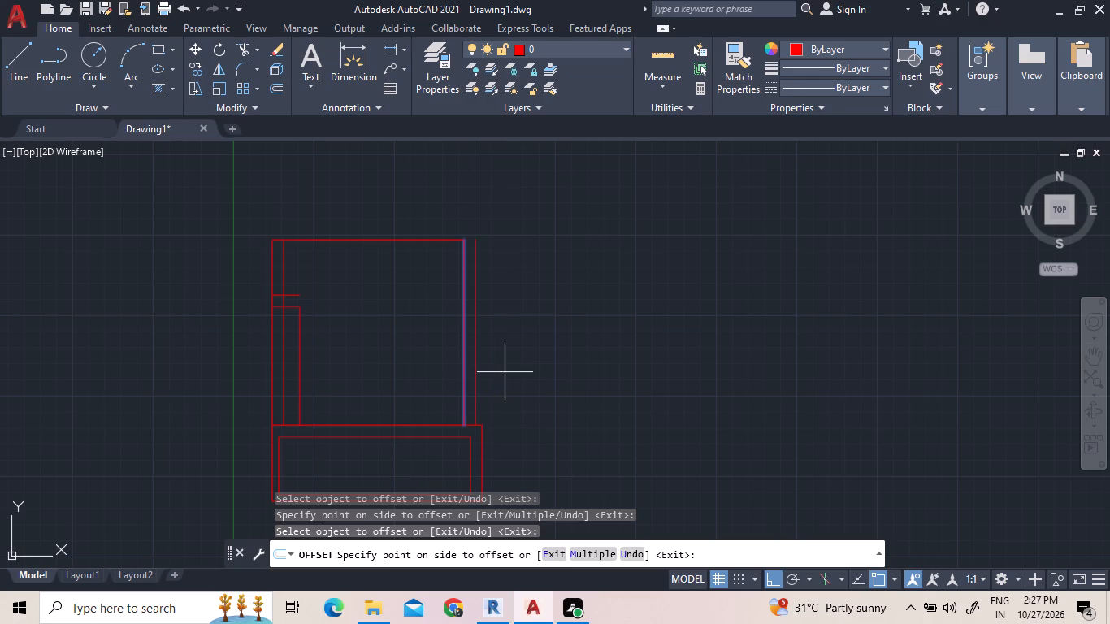
left_click(506, 370)
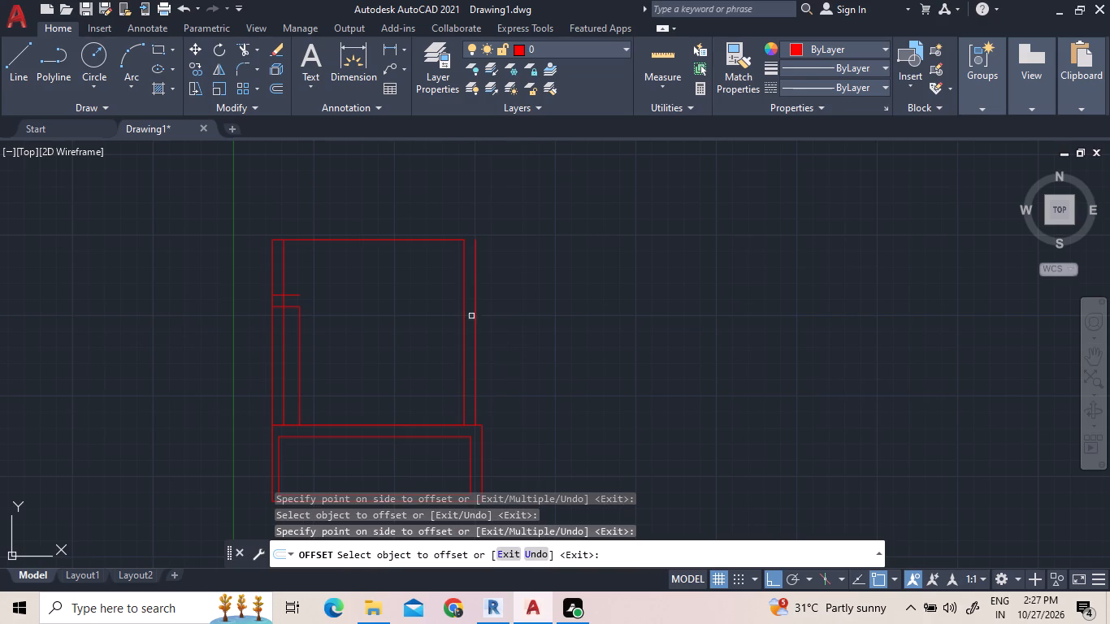
left_click(404, 240)
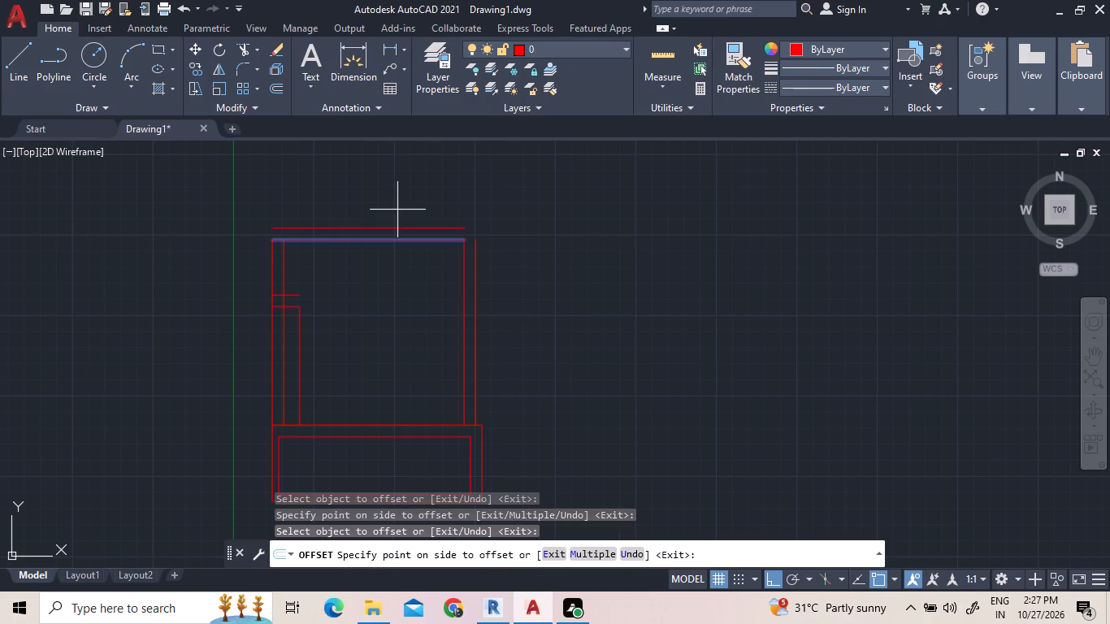
left_click(397, 209)
right_click(397, 210)
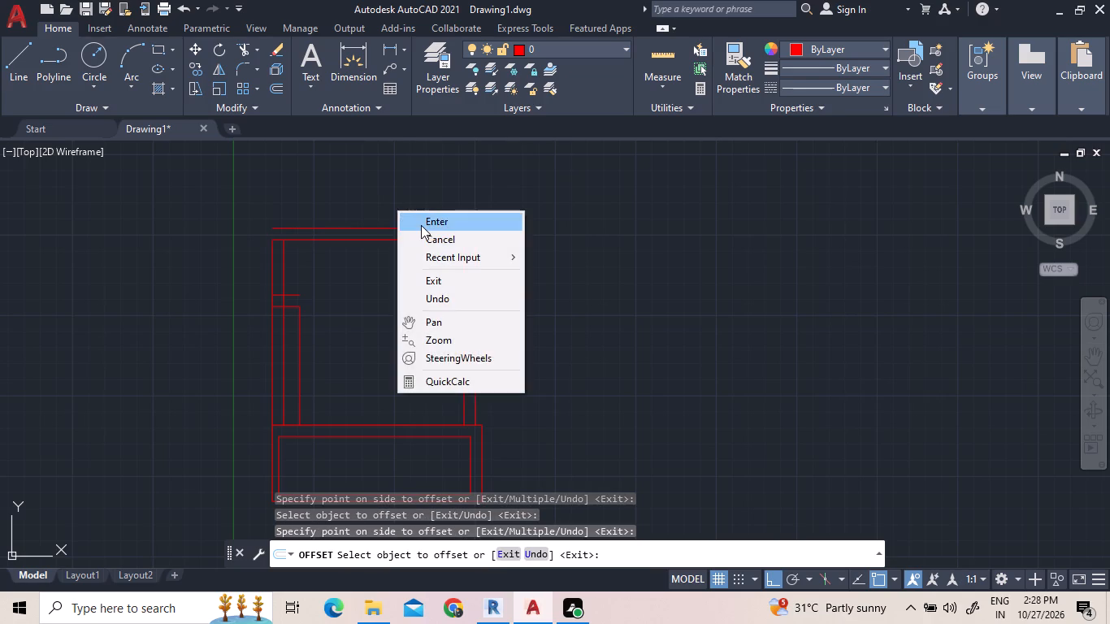
left_click(421, 225)
Trim the line above the notch where it passes the inner left wall line, and that wall line below the crossing.
scroll(282, 294, "up", 3)
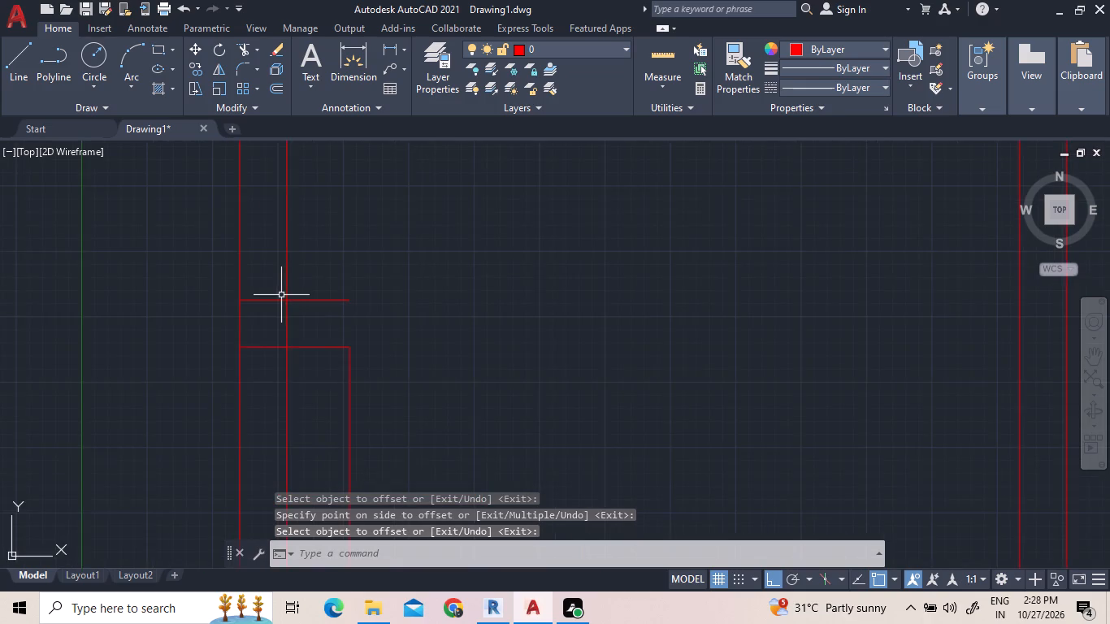
scroll(281, 295, "down", 2)
left_click(242, 53)
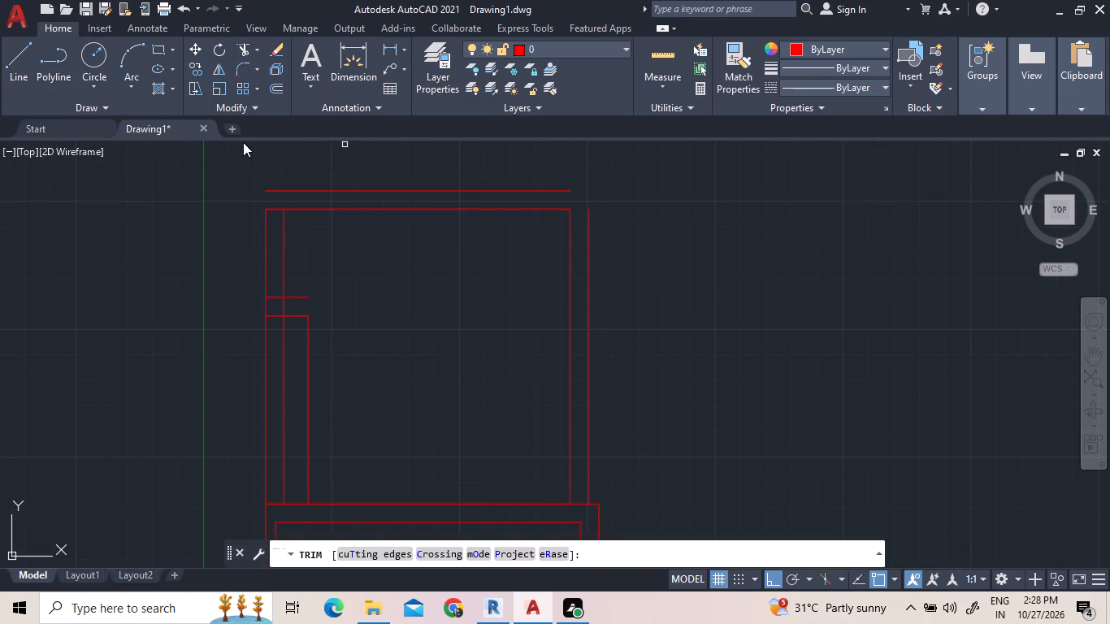
left_click(276, 293)
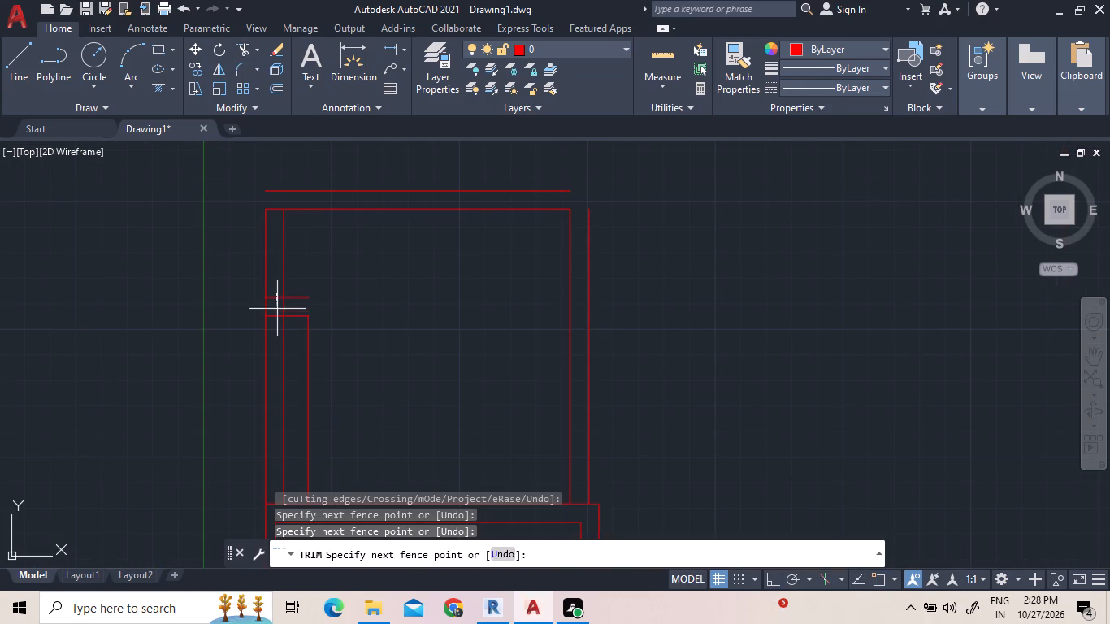
left_click(274, 301)
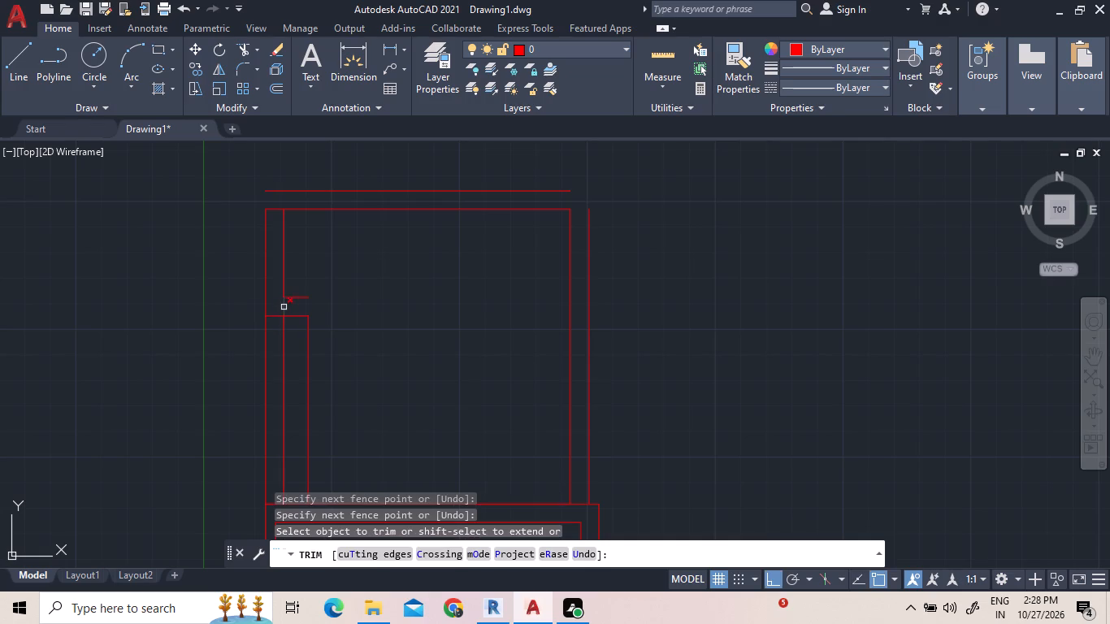
left_click(284, 307)
left_click(285, 331)
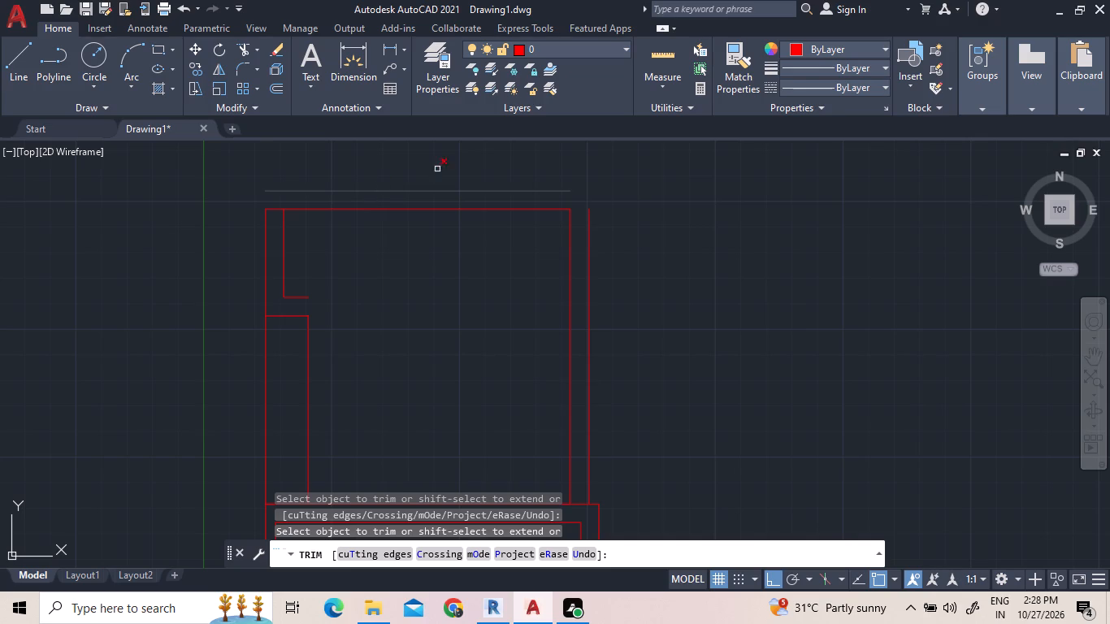
Measure the upper room's outer top line with Quick measure.
left_click(665, 55)
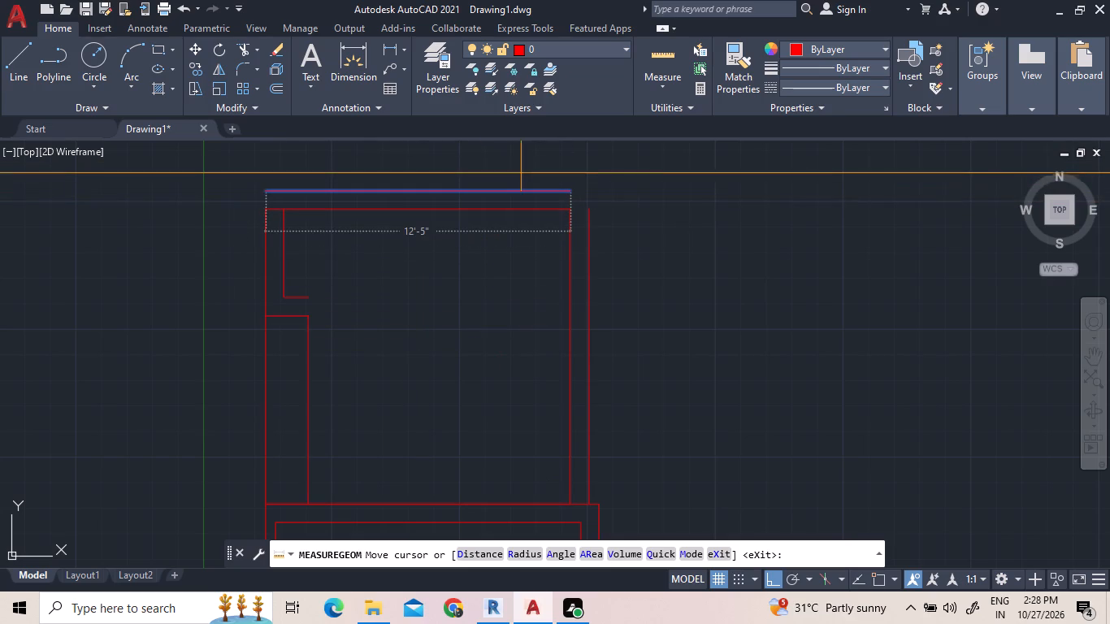
right_click(546, 186)
left_click(580, 201)
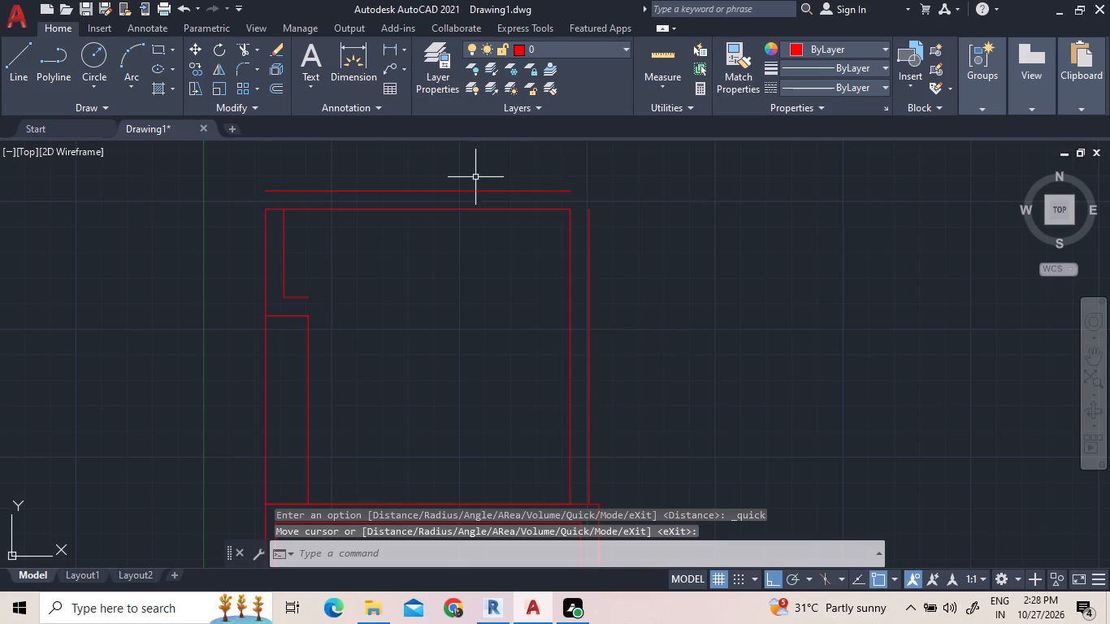
Fillet the outer top wall line to the outer left and outer right wall lines to close both upper corners.
left_click(249, 69)
left_click(308, 191)
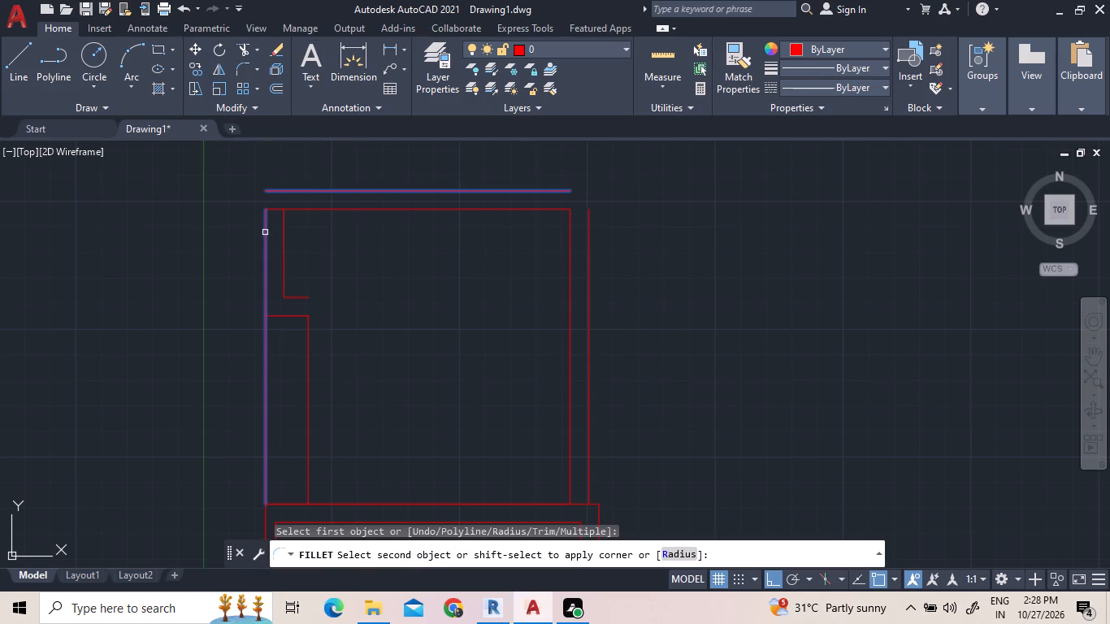
left_click(265, 232, "shift")
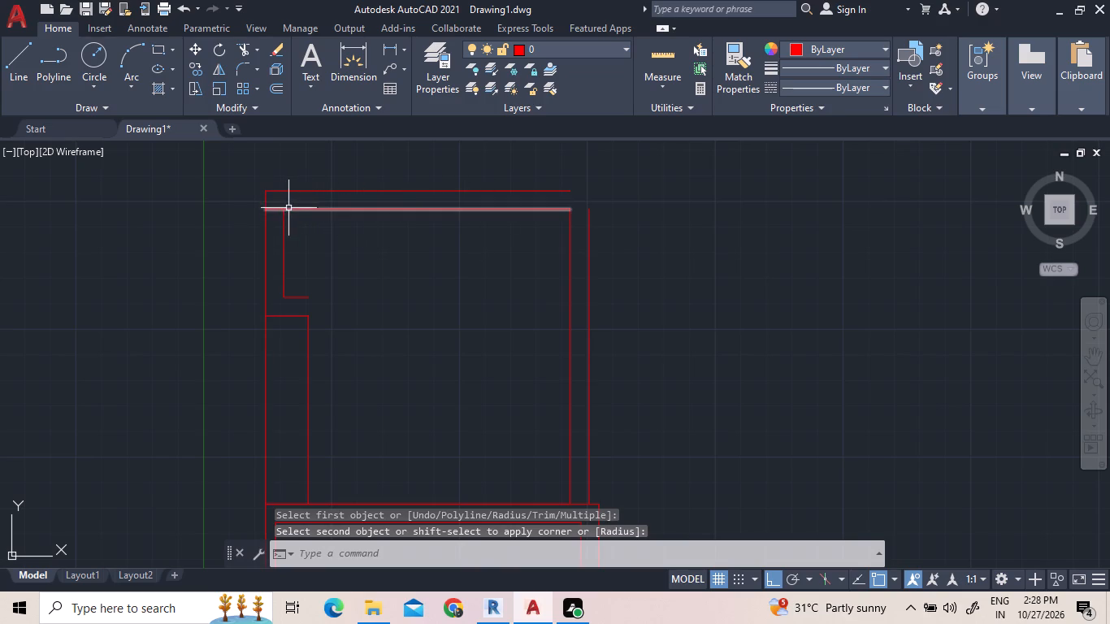
left_click(235, 63)
left_click(538, 190)
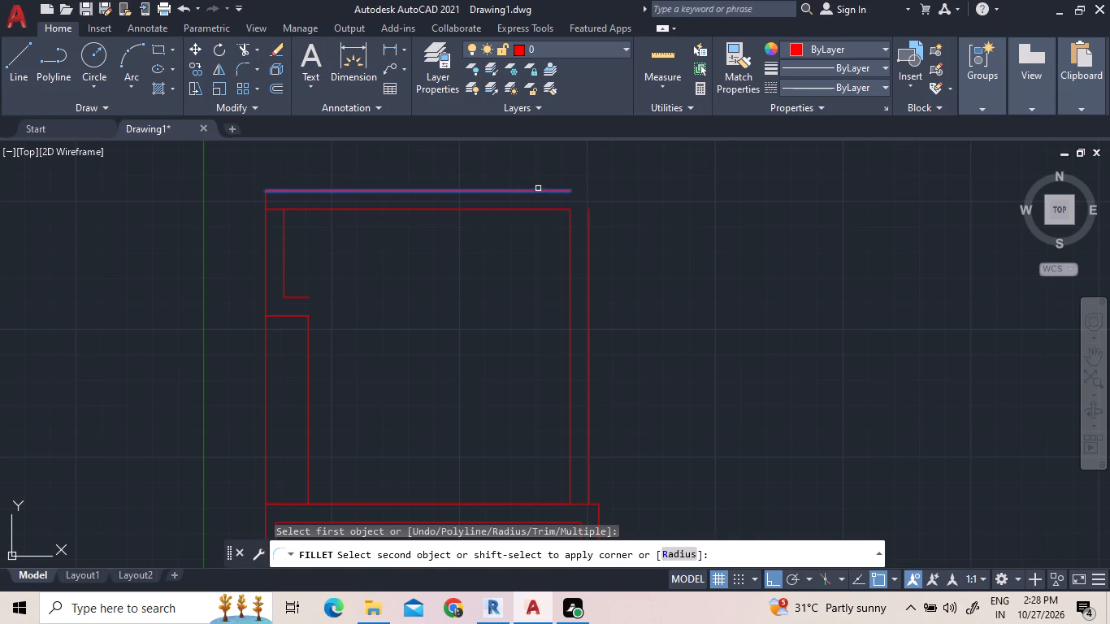
left_click(590, 240, "shift")
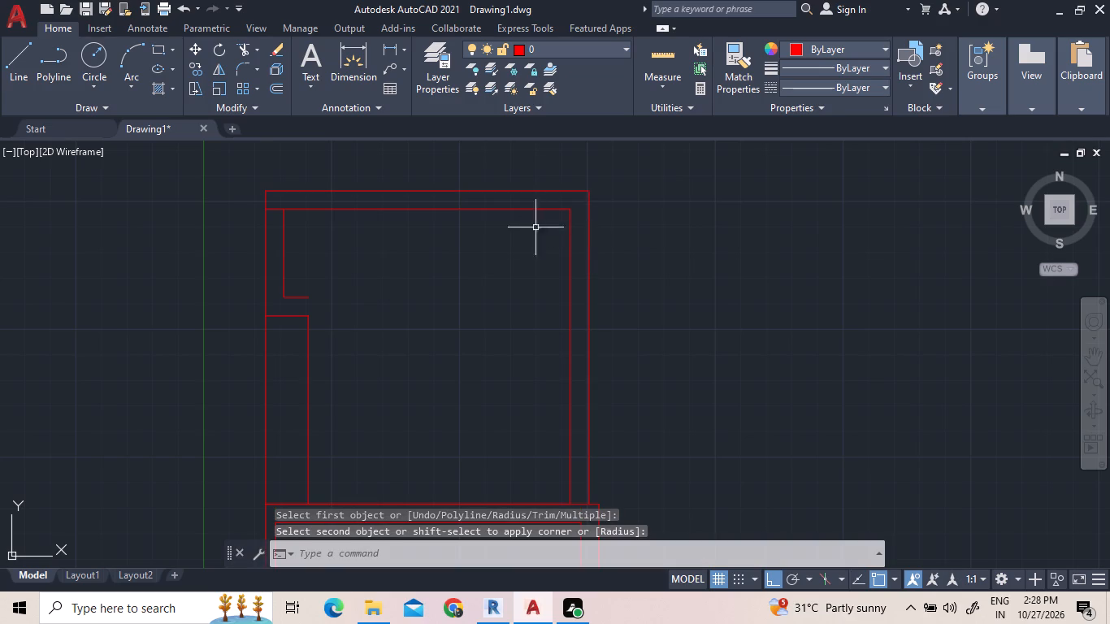
Trim the stub of the inner top line between the upper room's outer and inner left wall lines.
left_click(241, 48)
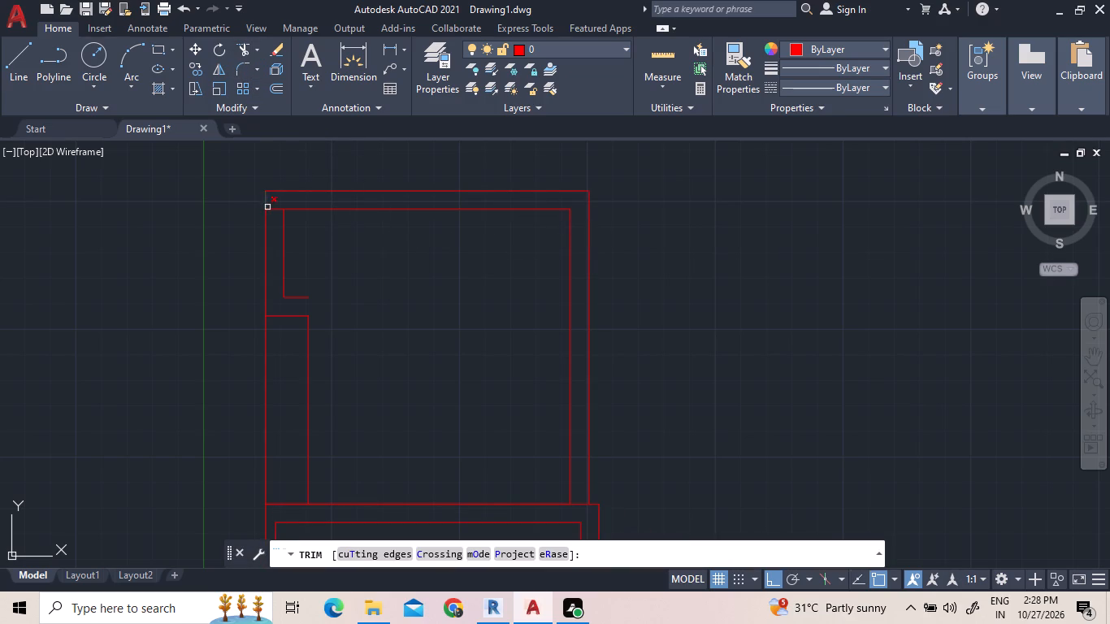
left_click(275, 205)
left_click(276, 223)
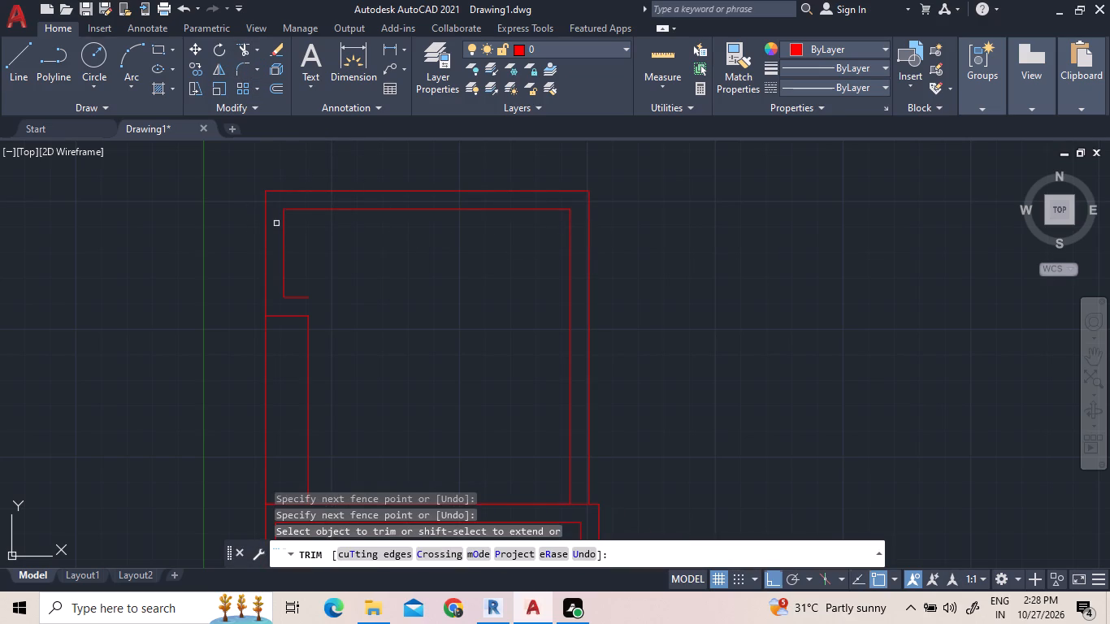
Extend the notch's vertical line up to the offset horizontal line above the notch.
left_click(254, 50)
left_click(264, 115)
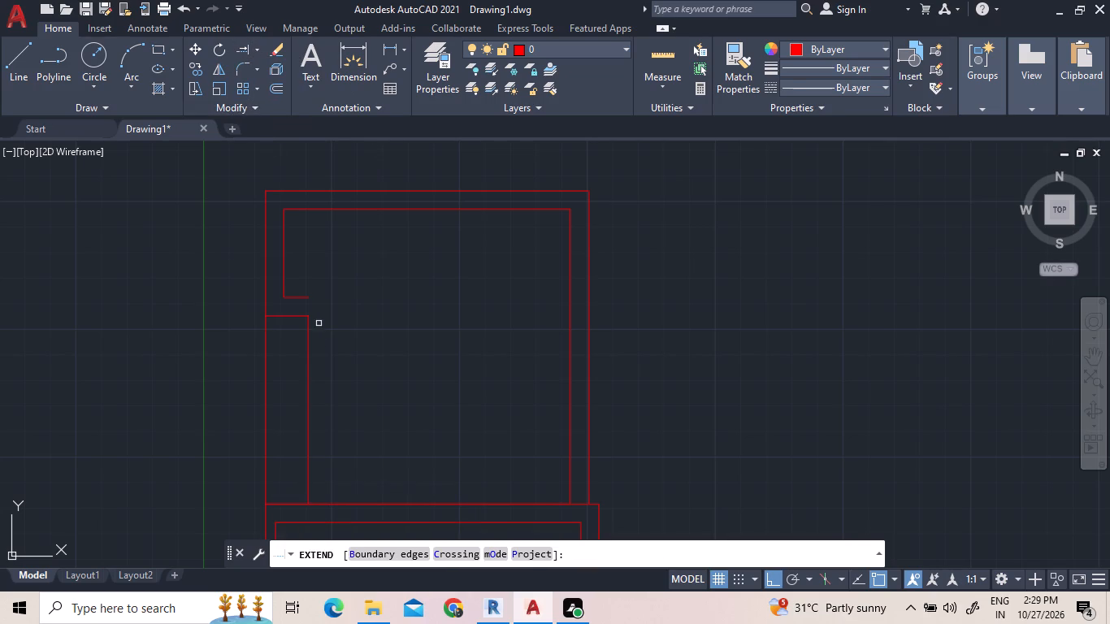
left_click(309, 332)
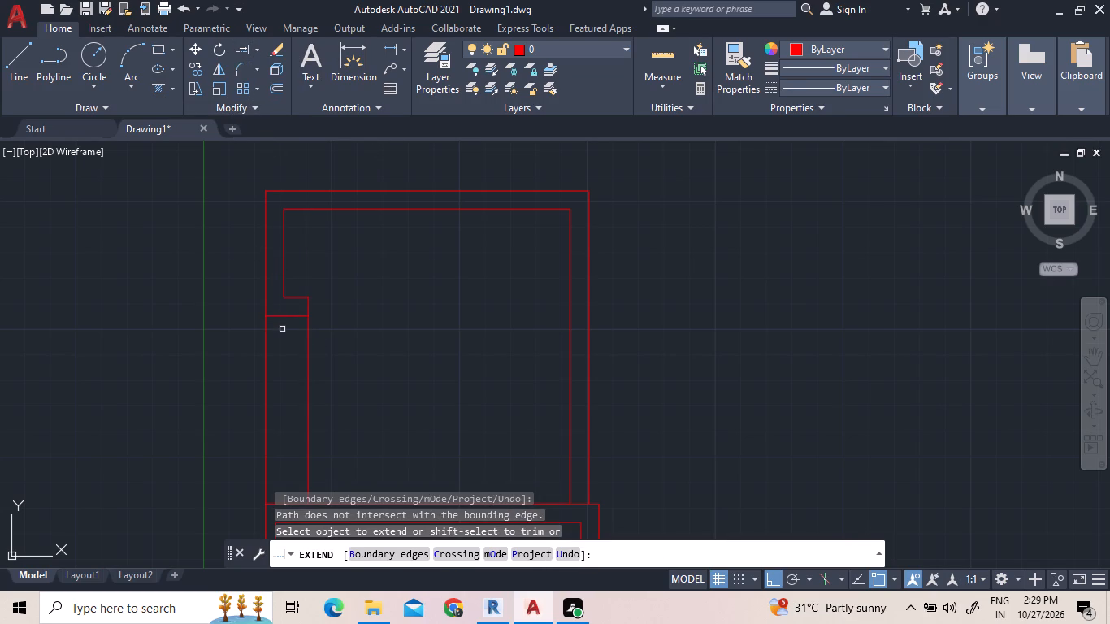
scroll(382, 304, "down", 1)
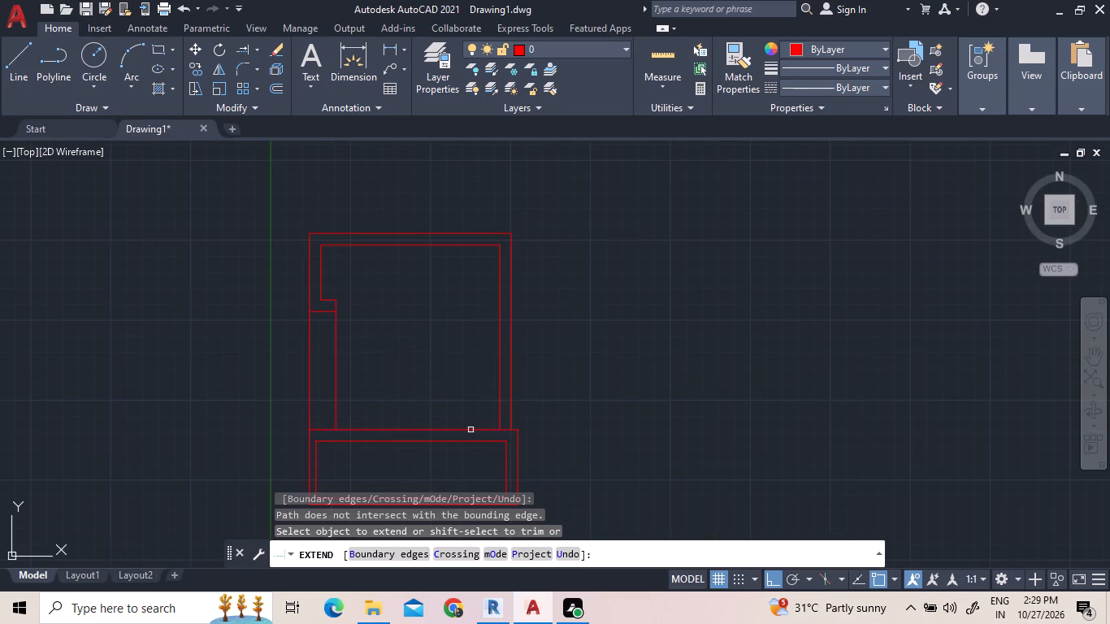
scroll(471, 431, "up", 2)
key("Escape")
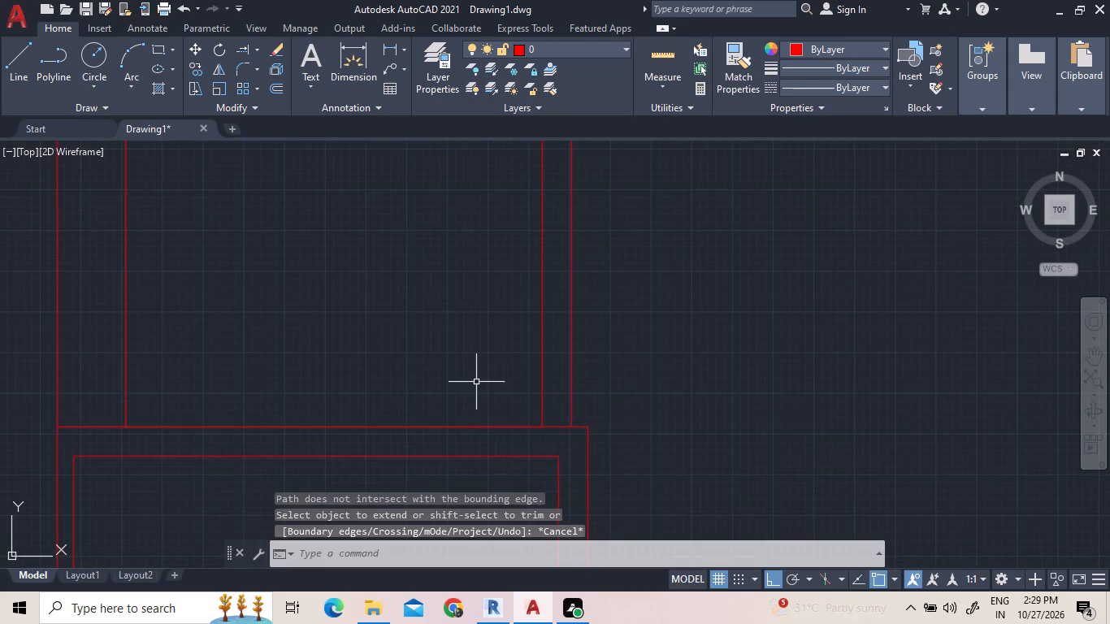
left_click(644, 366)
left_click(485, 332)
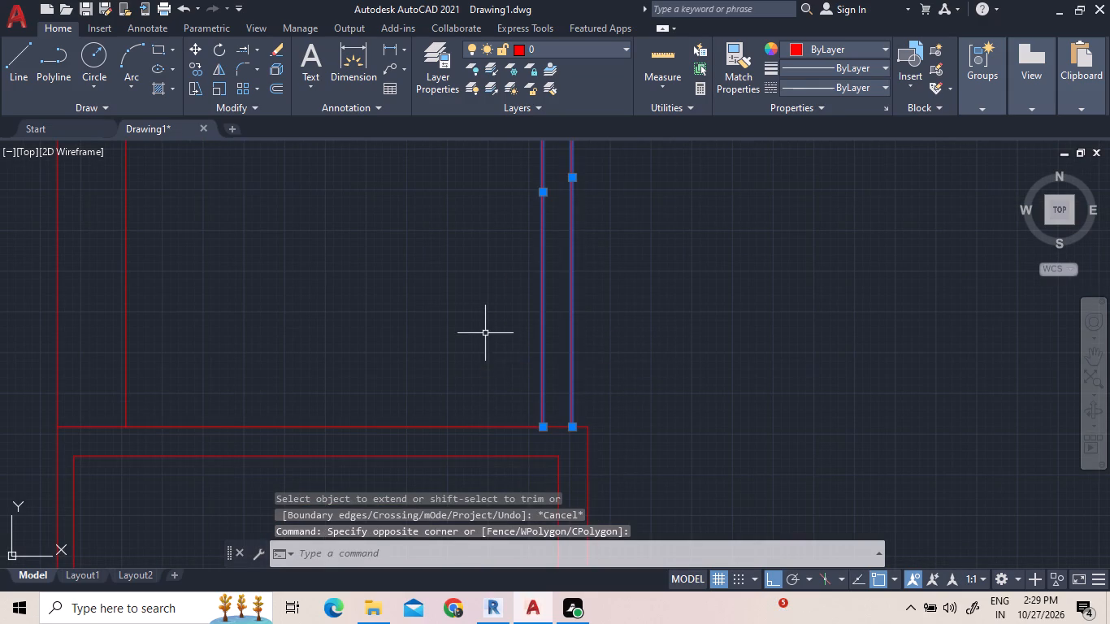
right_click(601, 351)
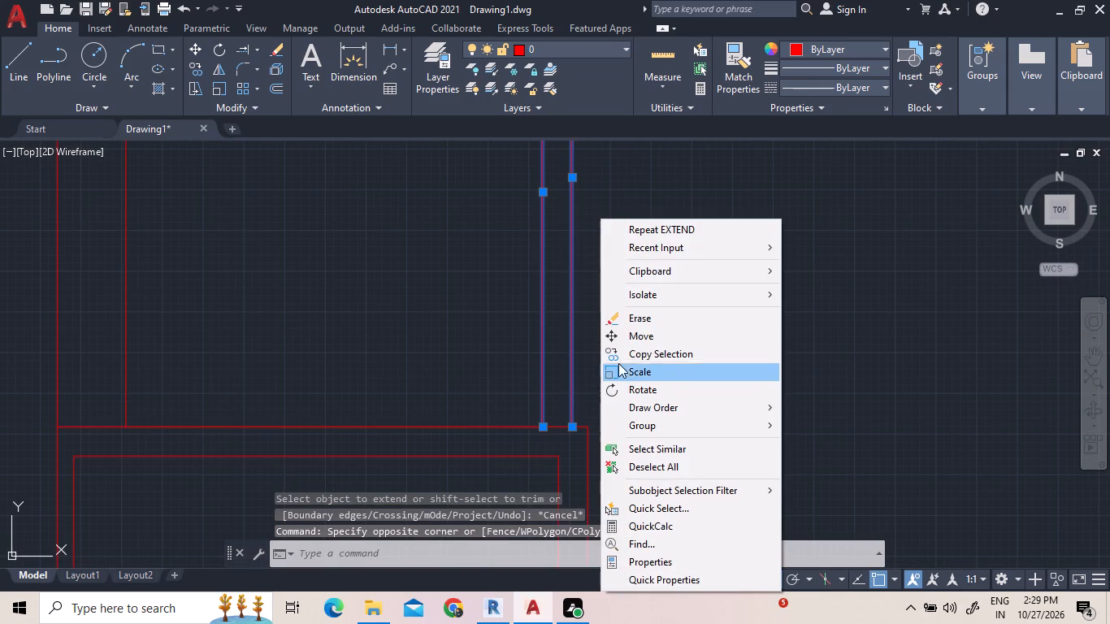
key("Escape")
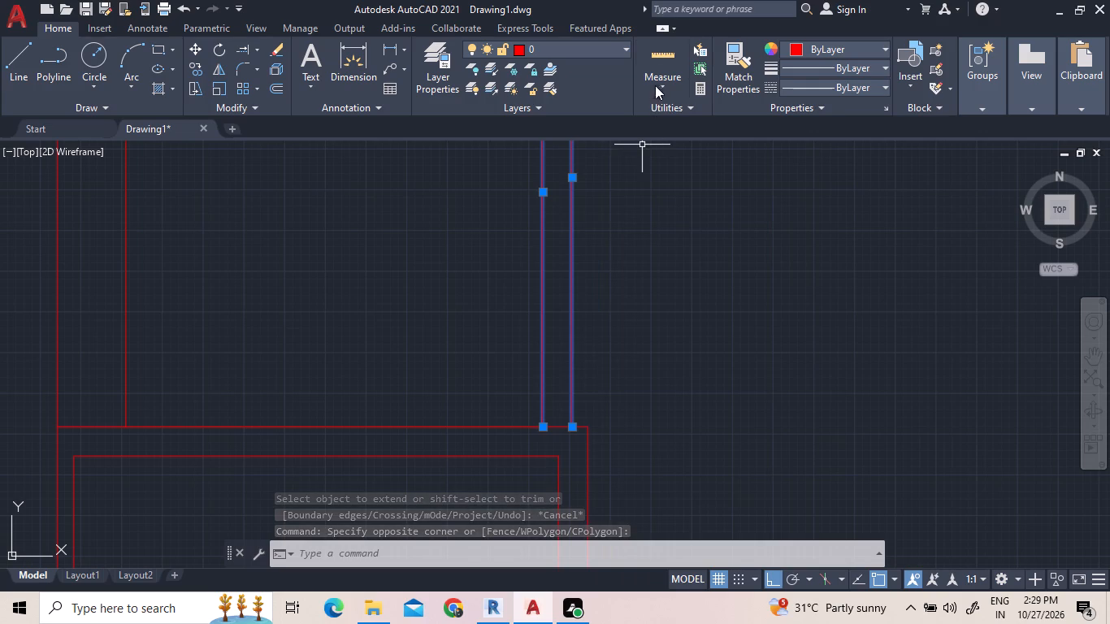
Check the distances around the base of the upper room's right wall with Quick measure.
left_click(672, 58)
scroll(618, 448, "up", 3)
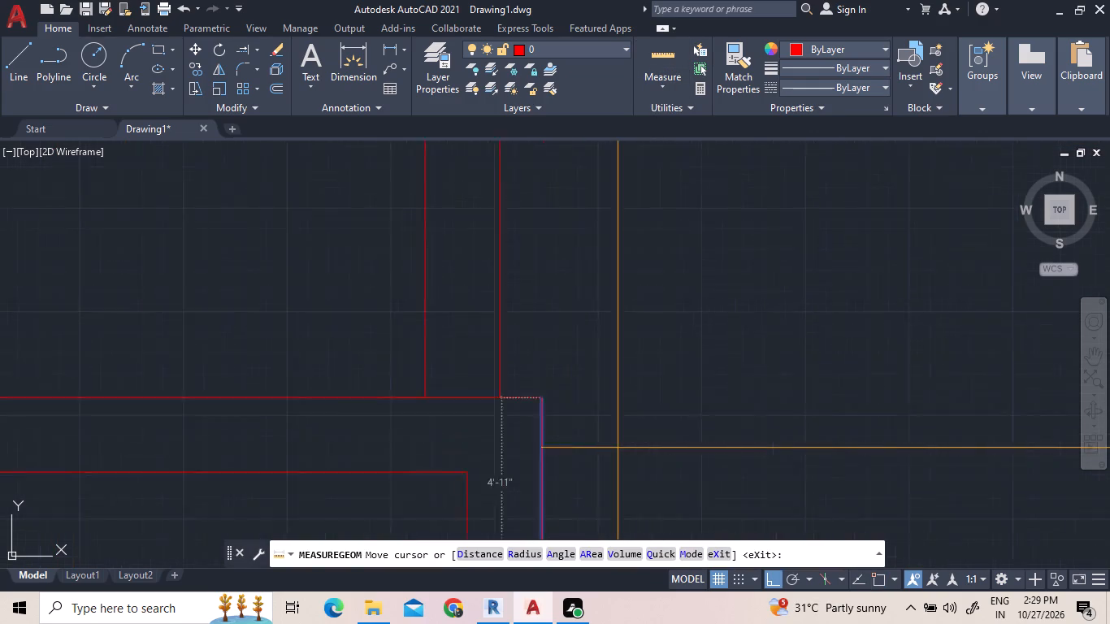
scroll(618, 448, "up", 3)
scroll(225, 361, "down", 3)
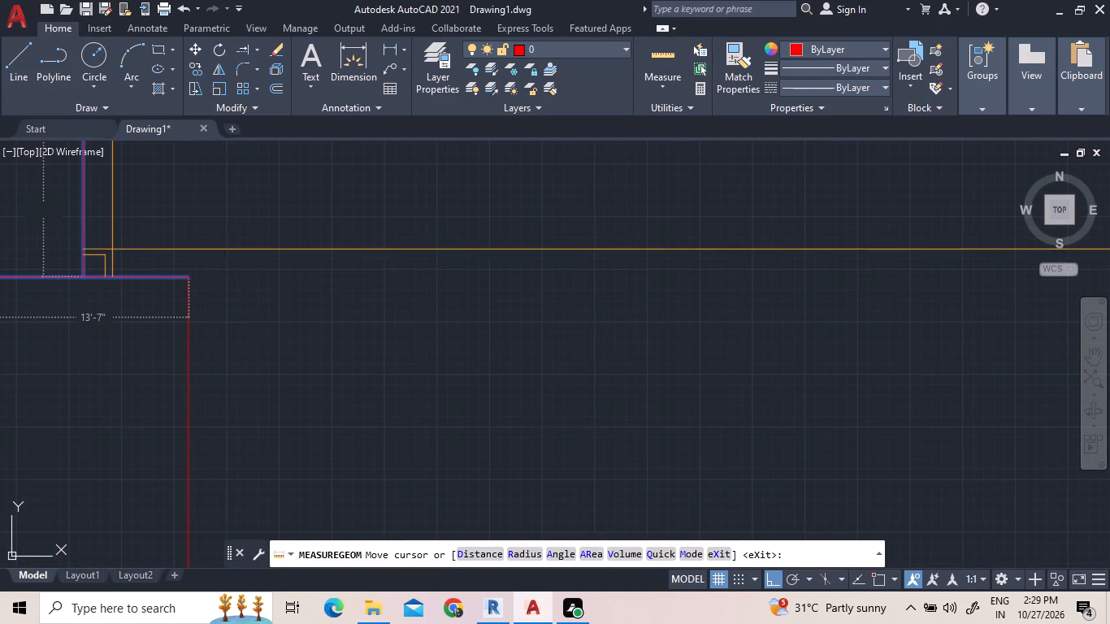
scroll(137, 271, "down", 3)
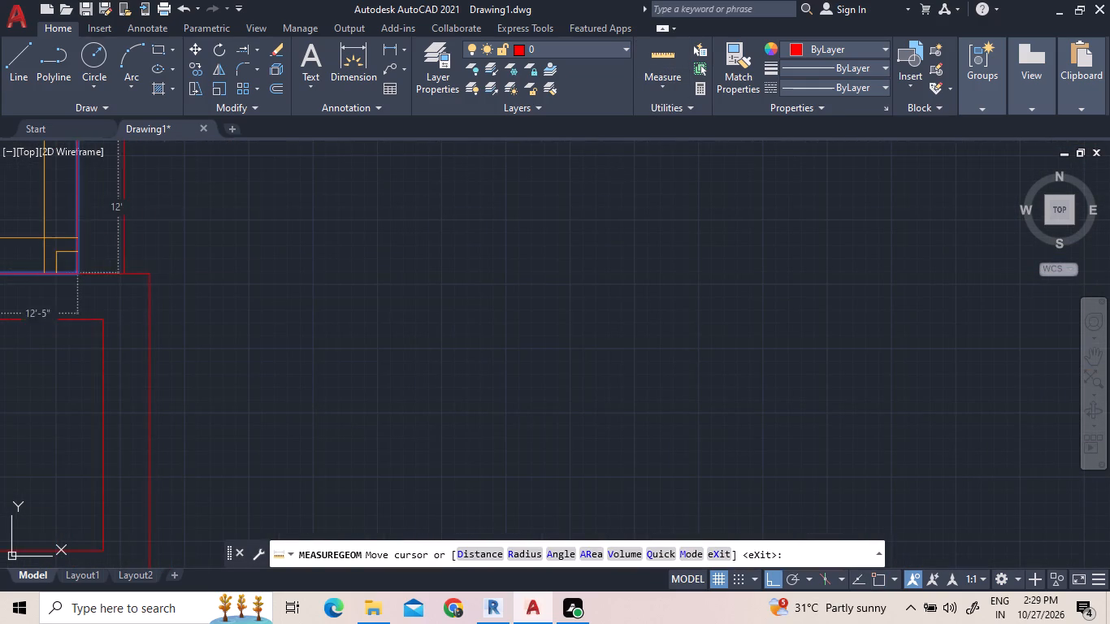
scroll(43, 237, "up", 4)
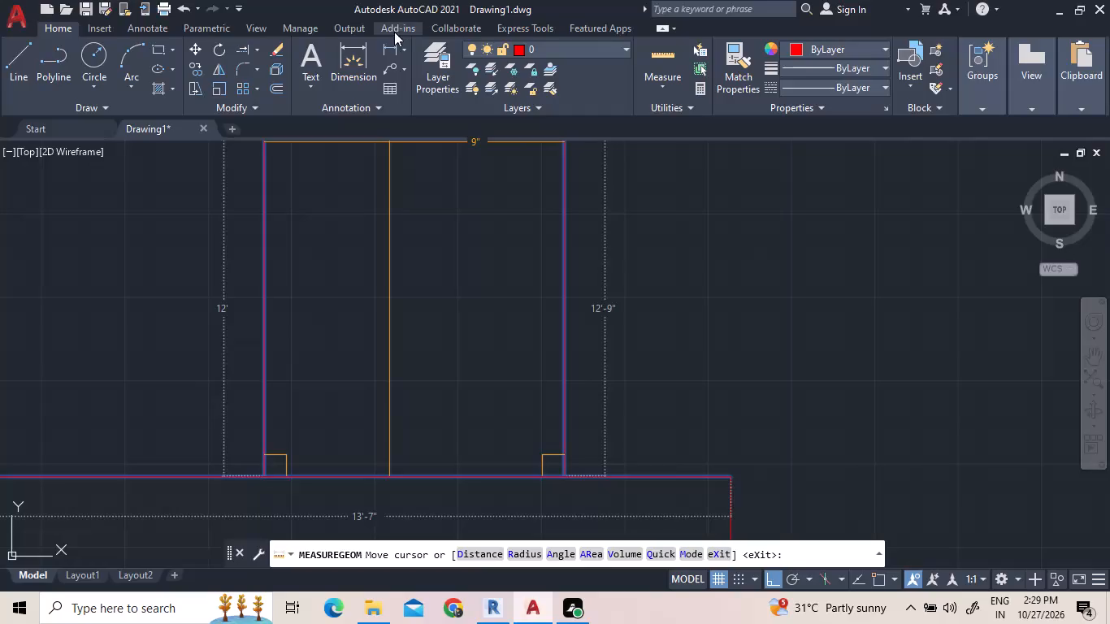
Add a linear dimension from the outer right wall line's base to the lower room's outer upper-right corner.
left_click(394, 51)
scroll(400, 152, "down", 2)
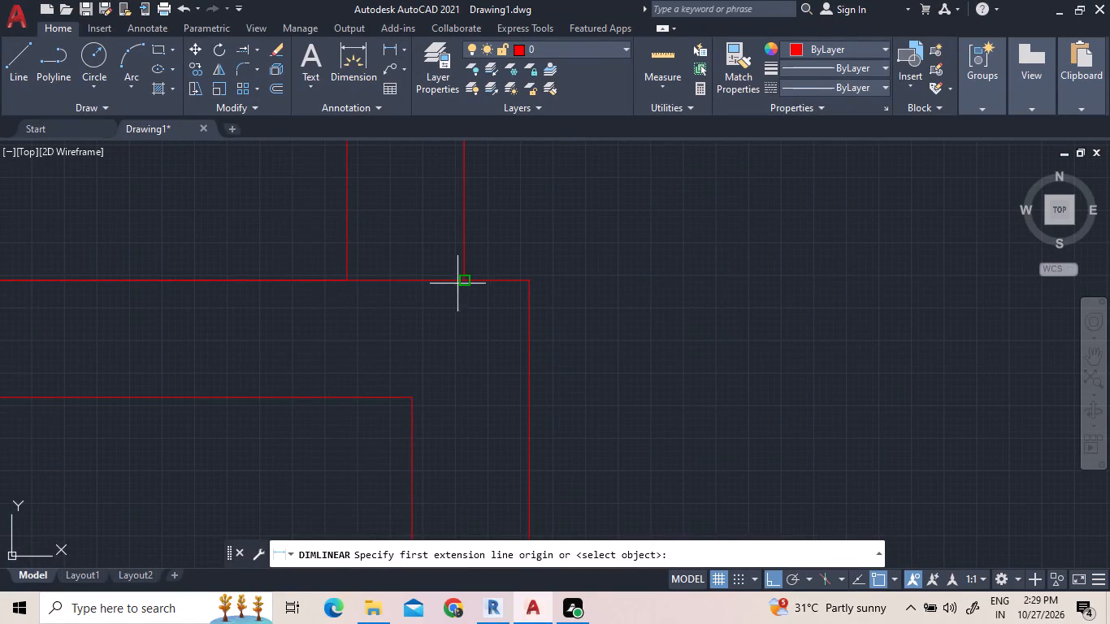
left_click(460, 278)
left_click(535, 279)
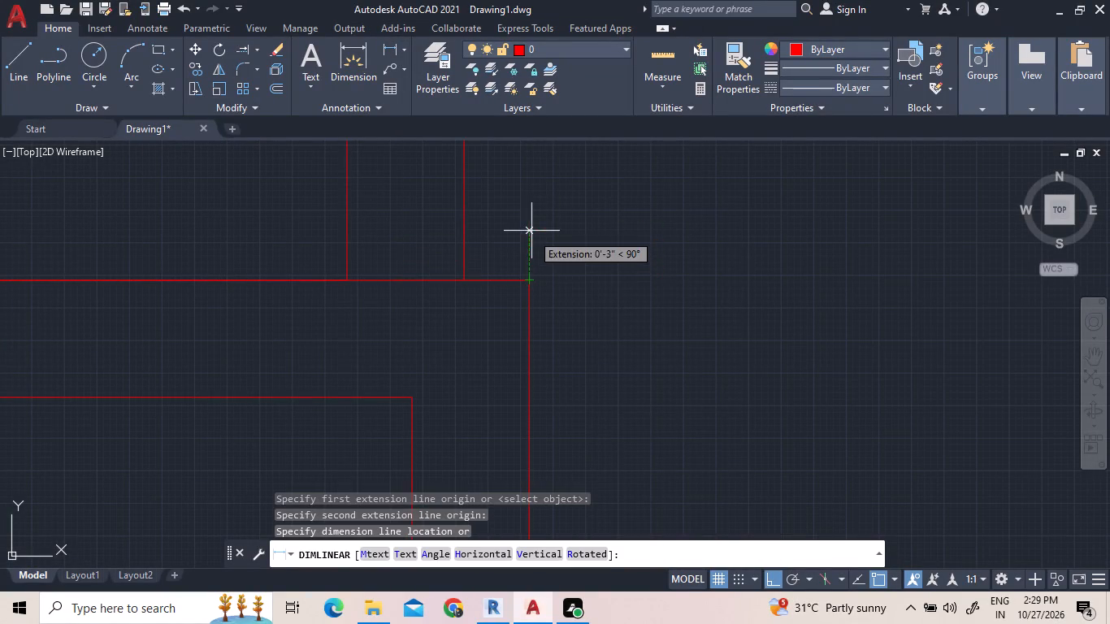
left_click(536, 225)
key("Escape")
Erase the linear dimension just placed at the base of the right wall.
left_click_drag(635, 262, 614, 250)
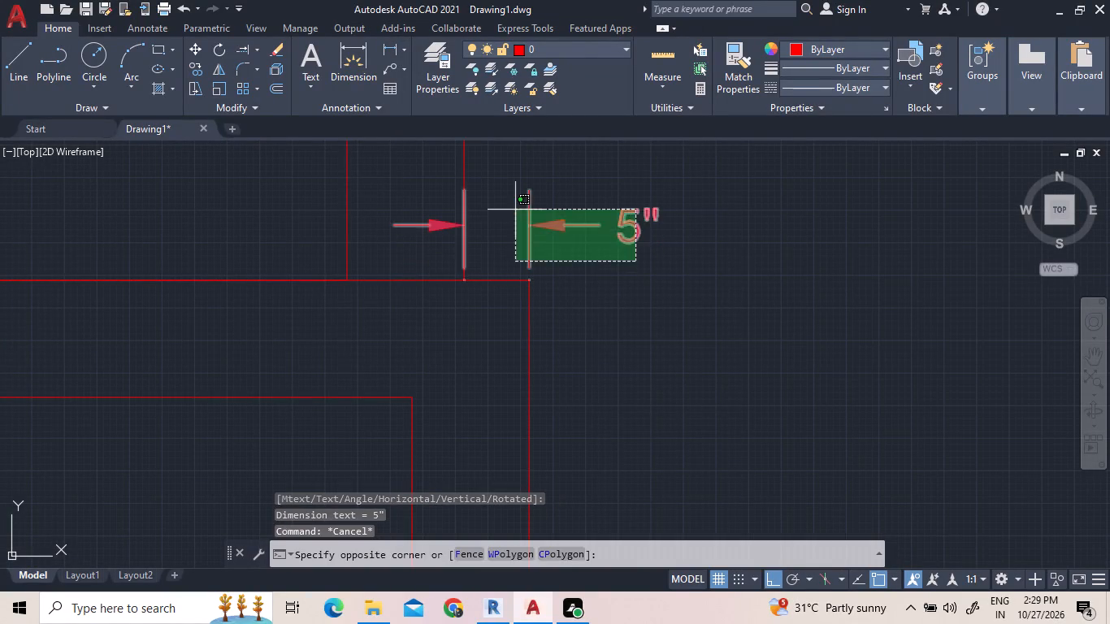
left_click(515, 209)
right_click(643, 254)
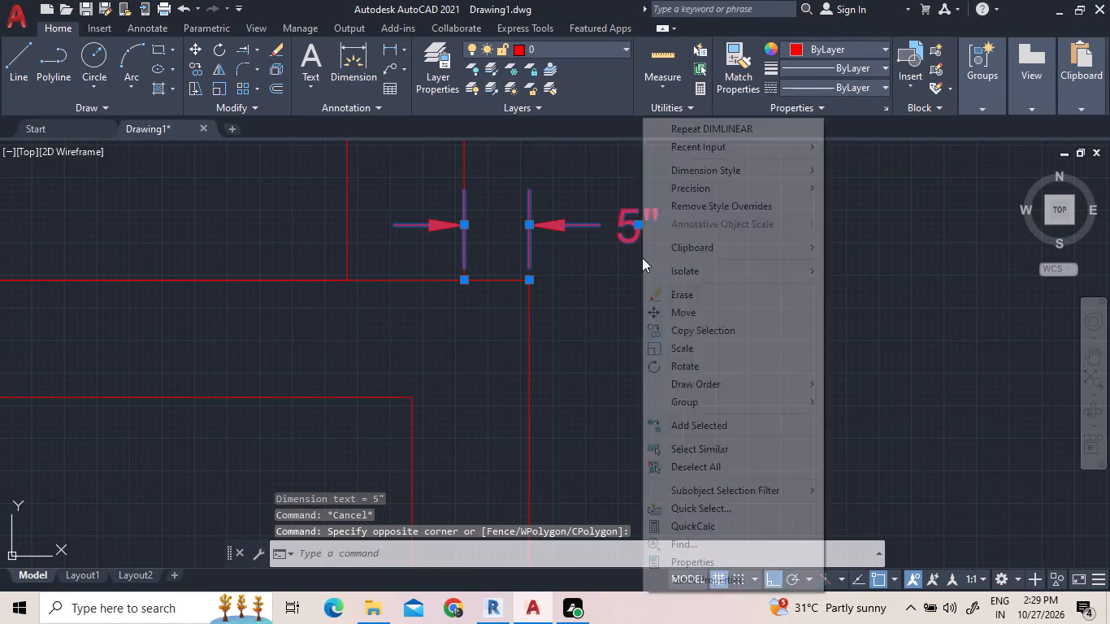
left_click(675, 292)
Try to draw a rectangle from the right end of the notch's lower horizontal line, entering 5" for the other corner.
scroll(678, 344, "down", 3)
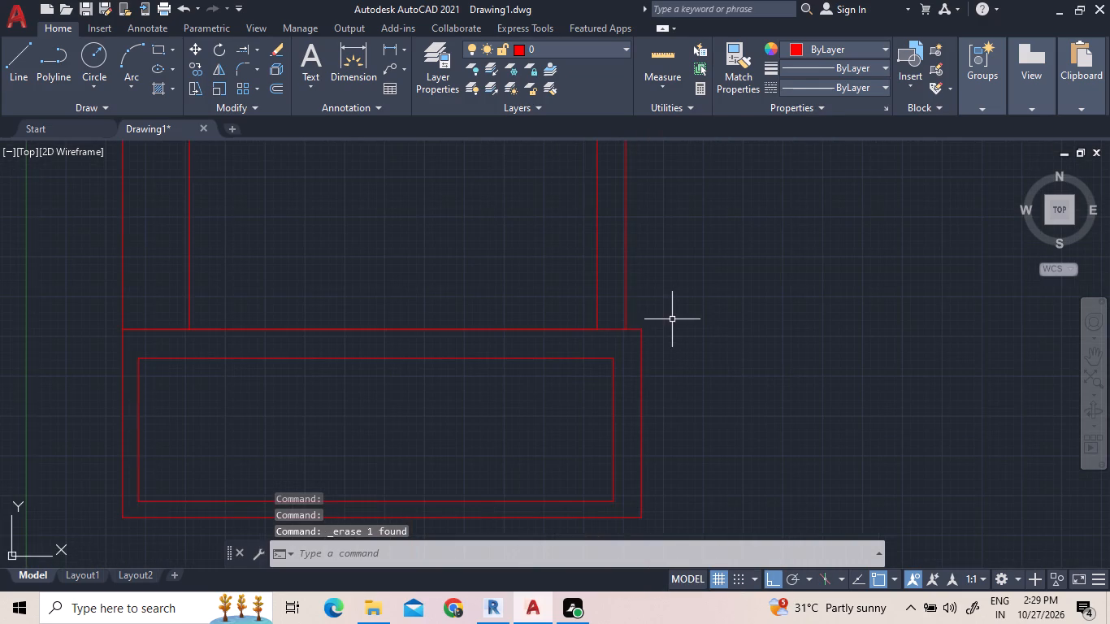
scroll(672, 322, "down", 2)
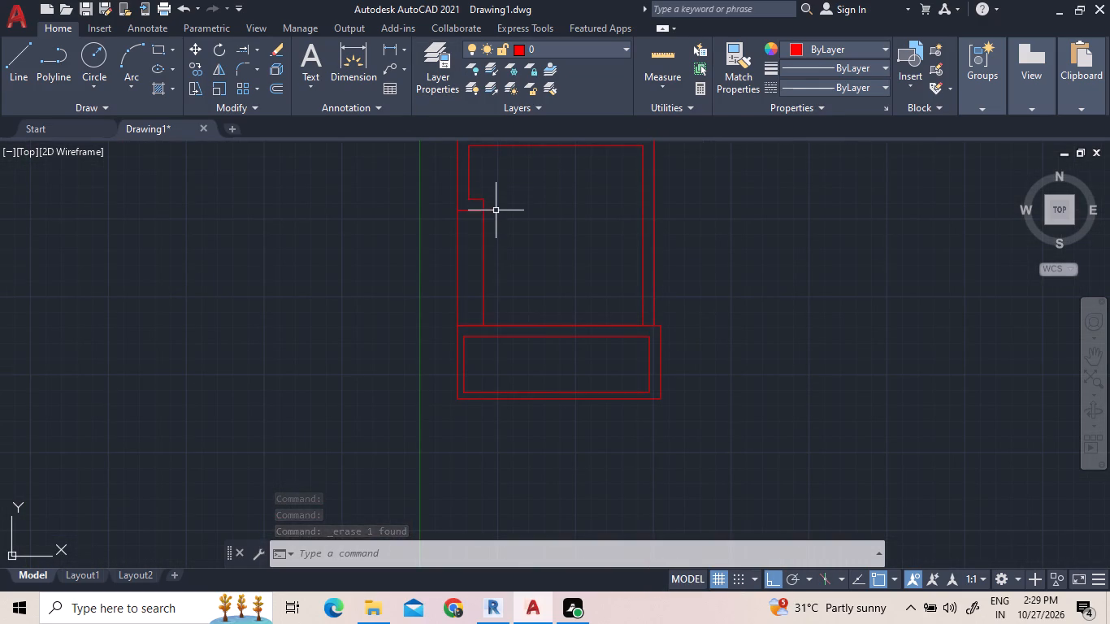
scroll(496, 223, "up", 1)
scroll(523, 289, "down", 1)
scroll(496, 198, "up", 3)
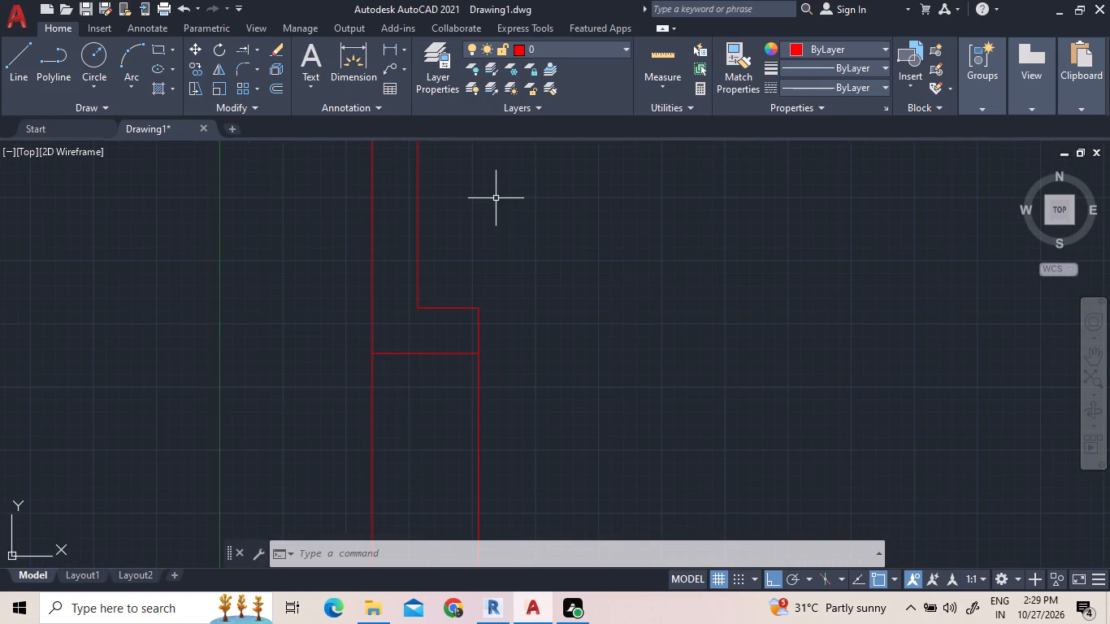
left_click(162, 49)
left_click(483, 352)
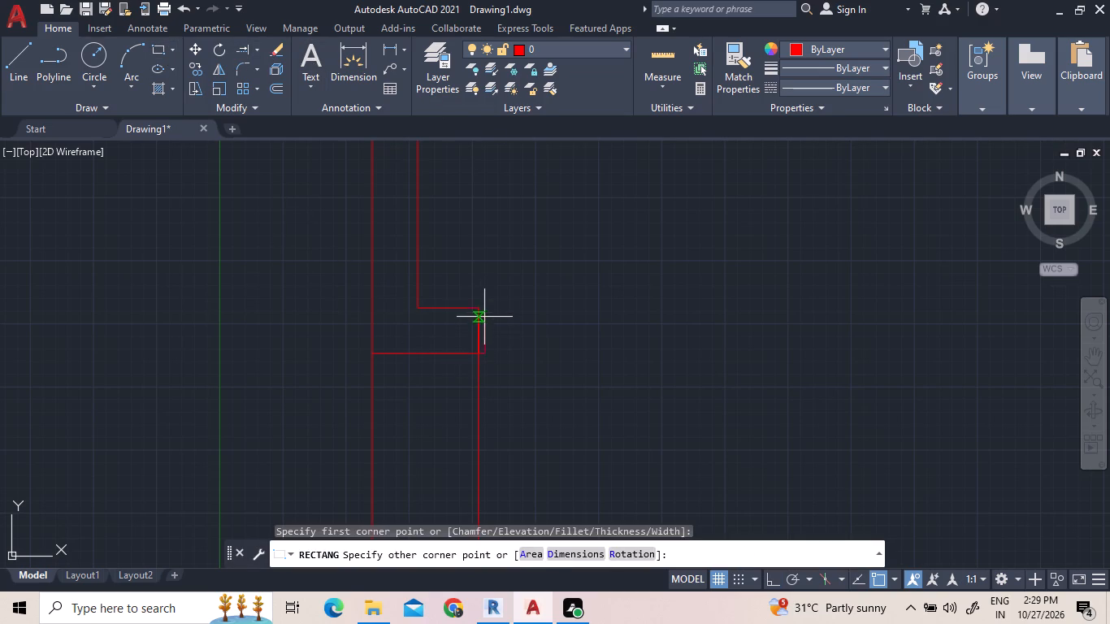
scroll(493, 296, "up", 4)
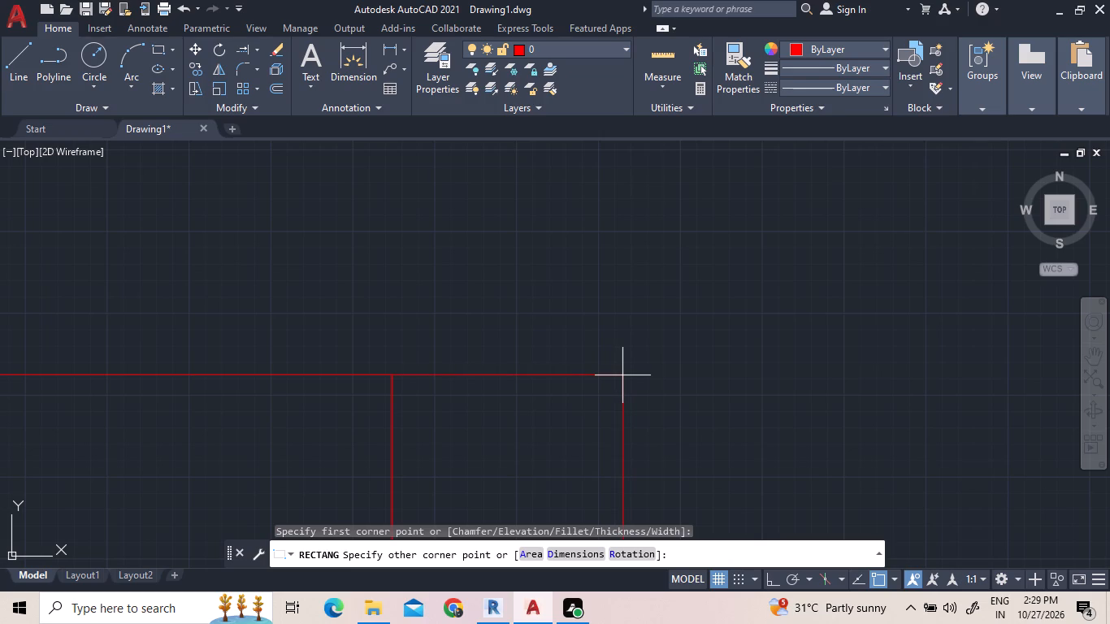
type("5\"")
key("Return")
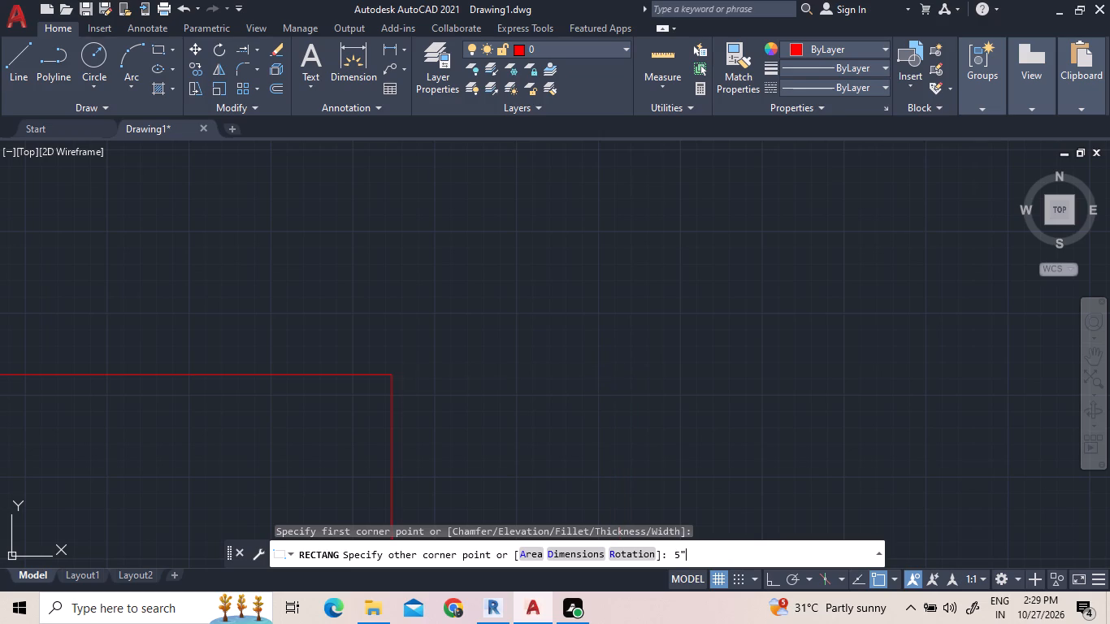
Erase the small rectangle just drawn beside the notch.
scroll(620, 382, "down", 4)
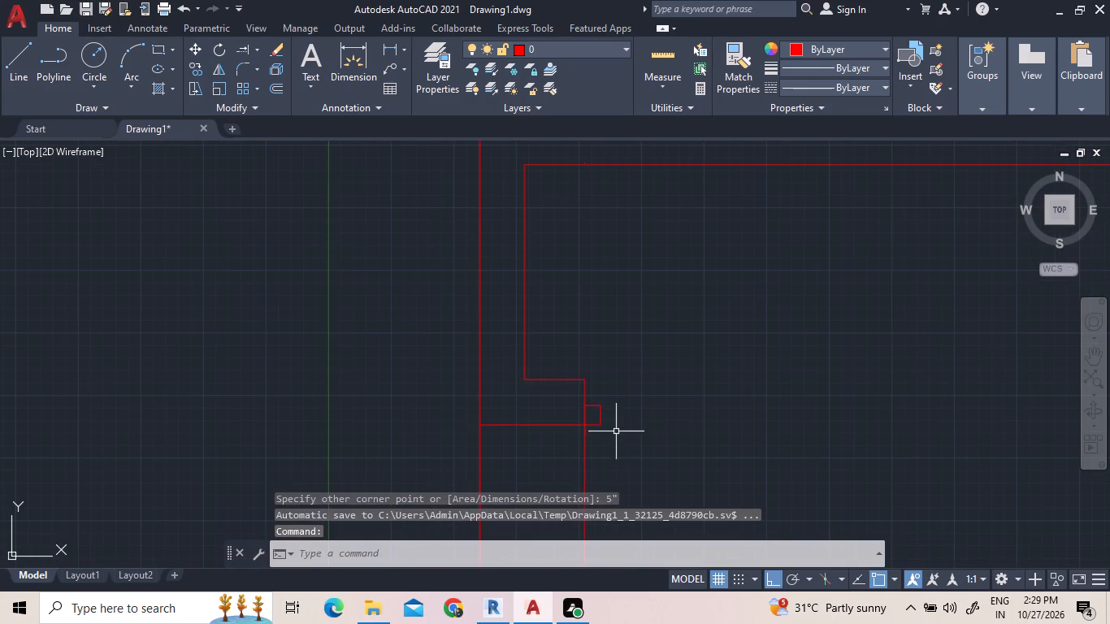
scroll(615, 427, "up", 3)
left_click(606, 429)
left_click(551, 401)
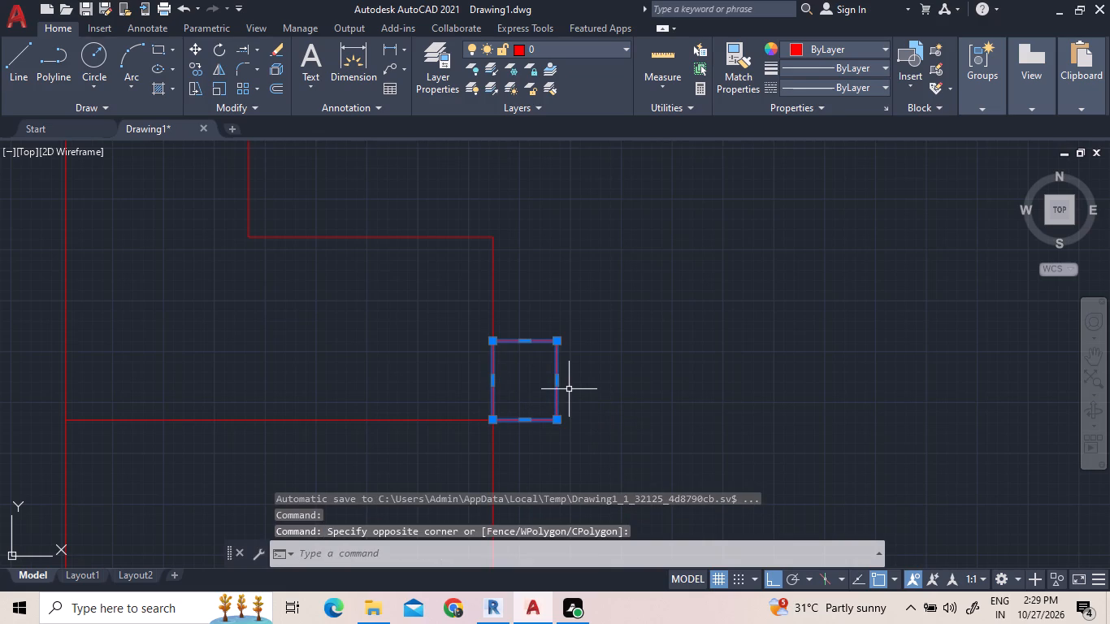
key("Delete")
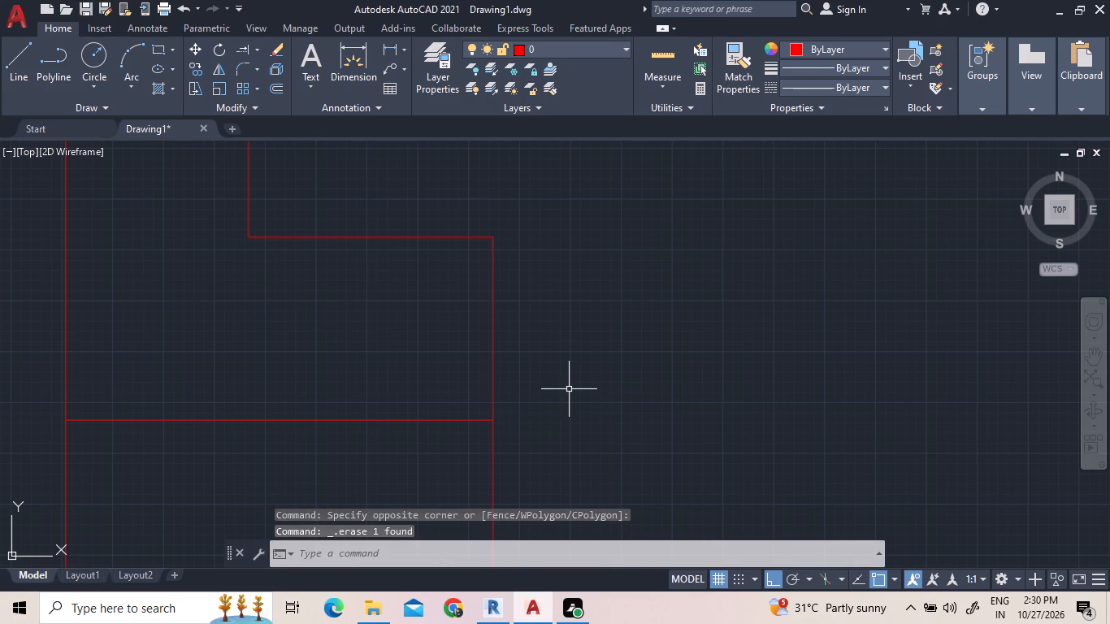
Draw a rectangle 5" long and 9" wide from the notch's upper corner, extending into the upper room.
left_click(158, 50)
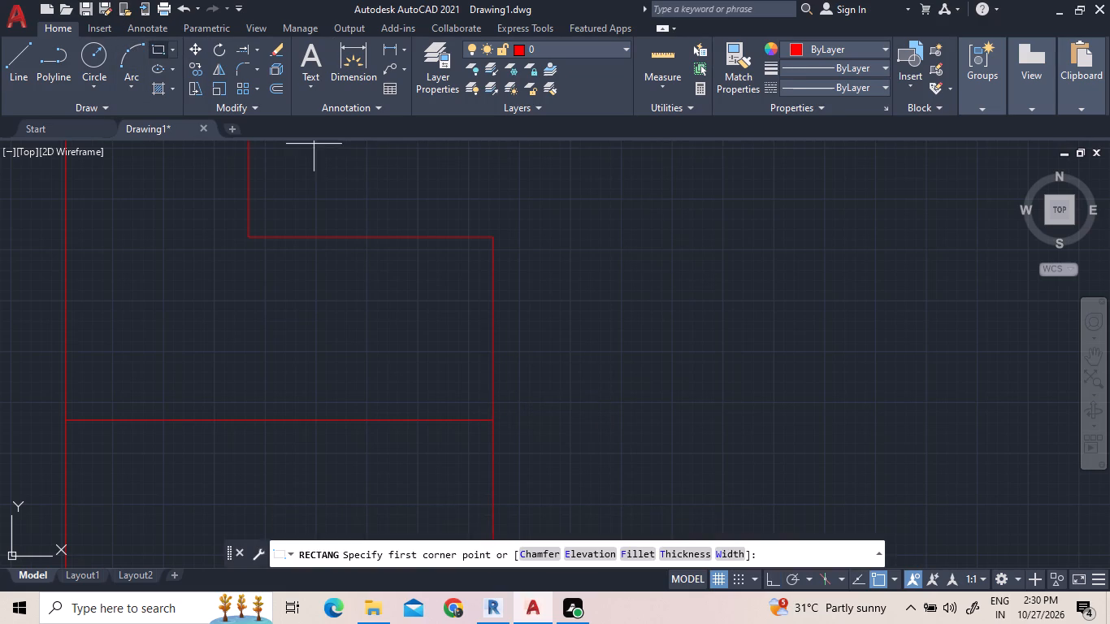
left_click(489, 231)
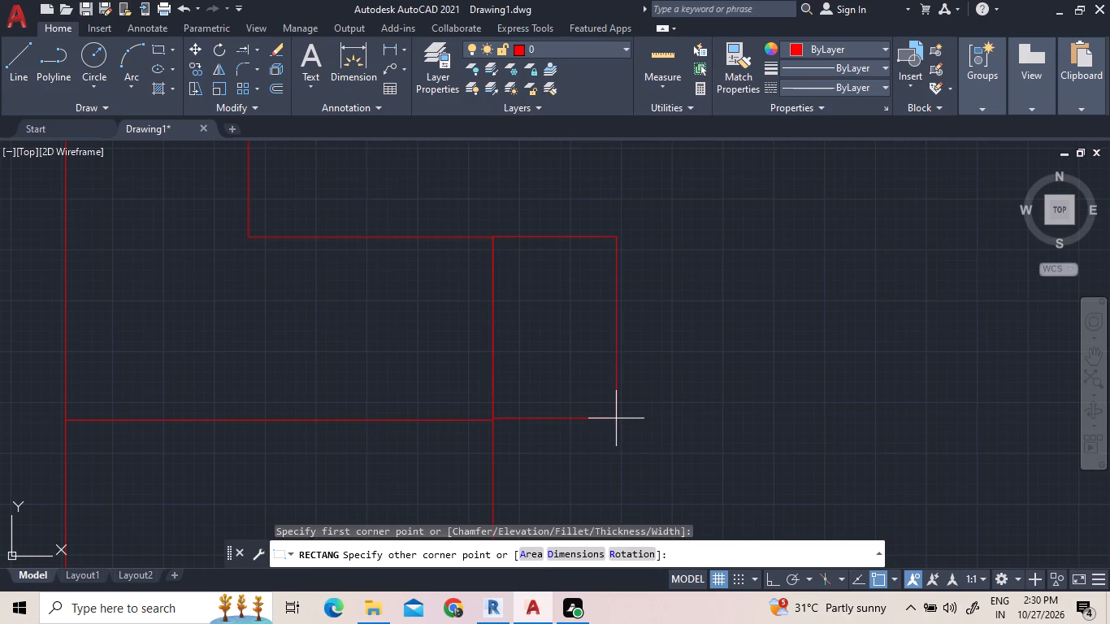
key("d")
key("space")
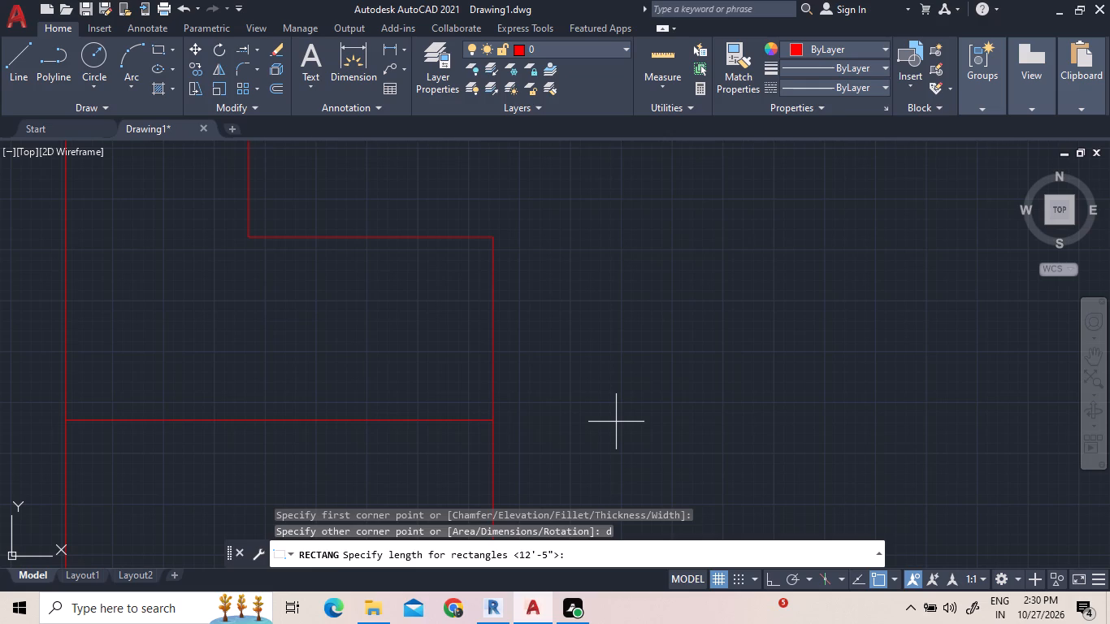
key("5")
key("shift+quotedbl")
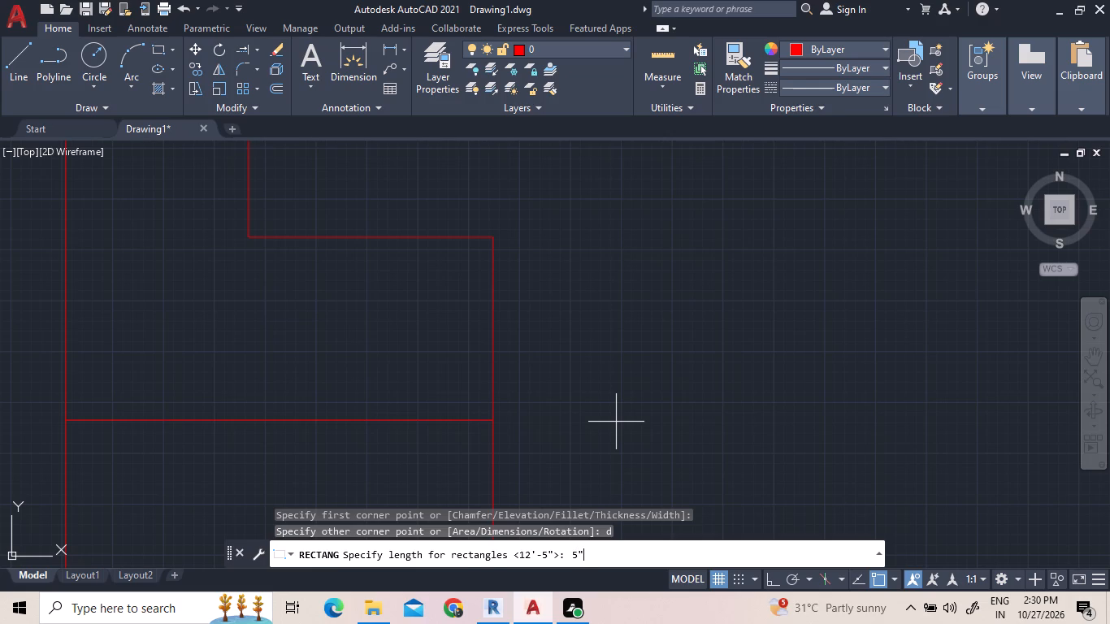
key("Return")
type("9\"")
key("Return")
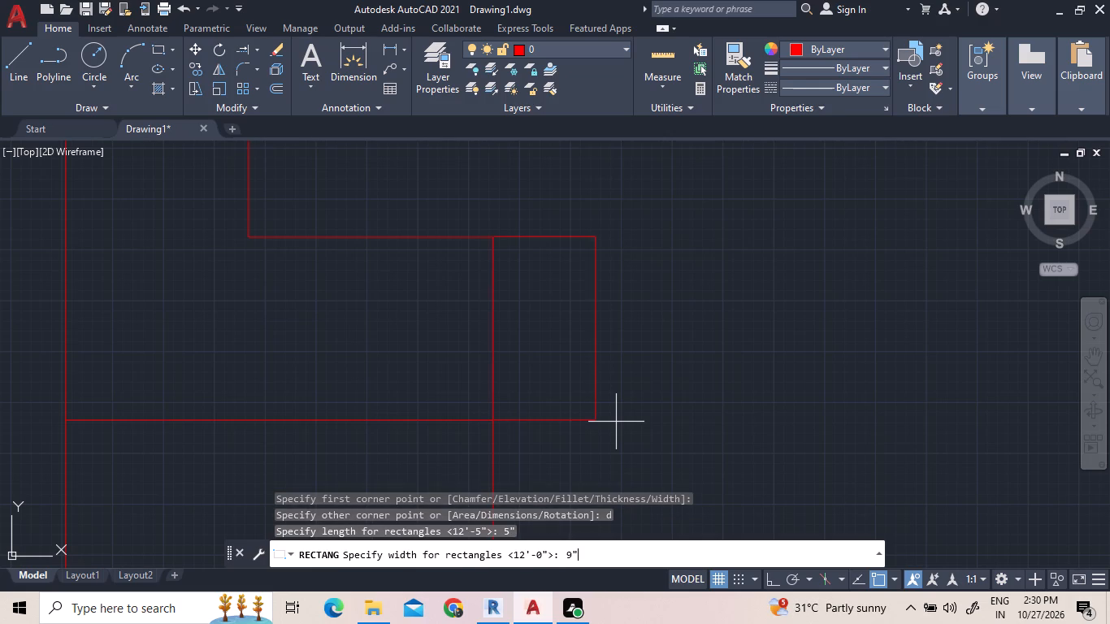
left_click(775, 376)
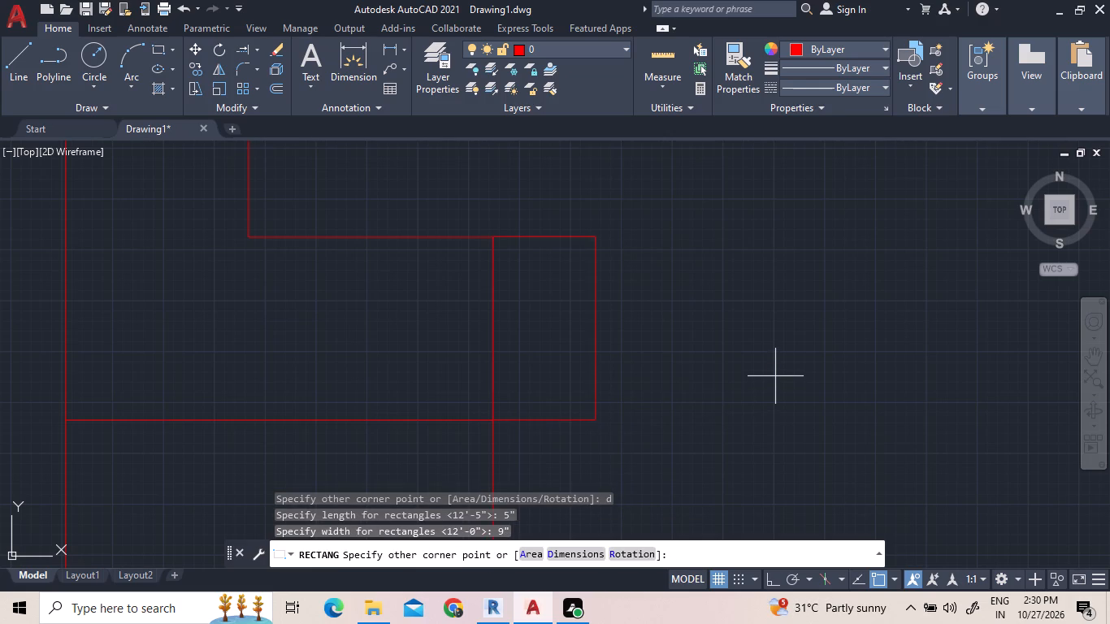
Measure the clear width from the new 5" by 9" rectangle to the inner right wall line with Quick measure.
scroll(682, 430, "down", 5)
middle_click_drag(783, 405, 648, 381)
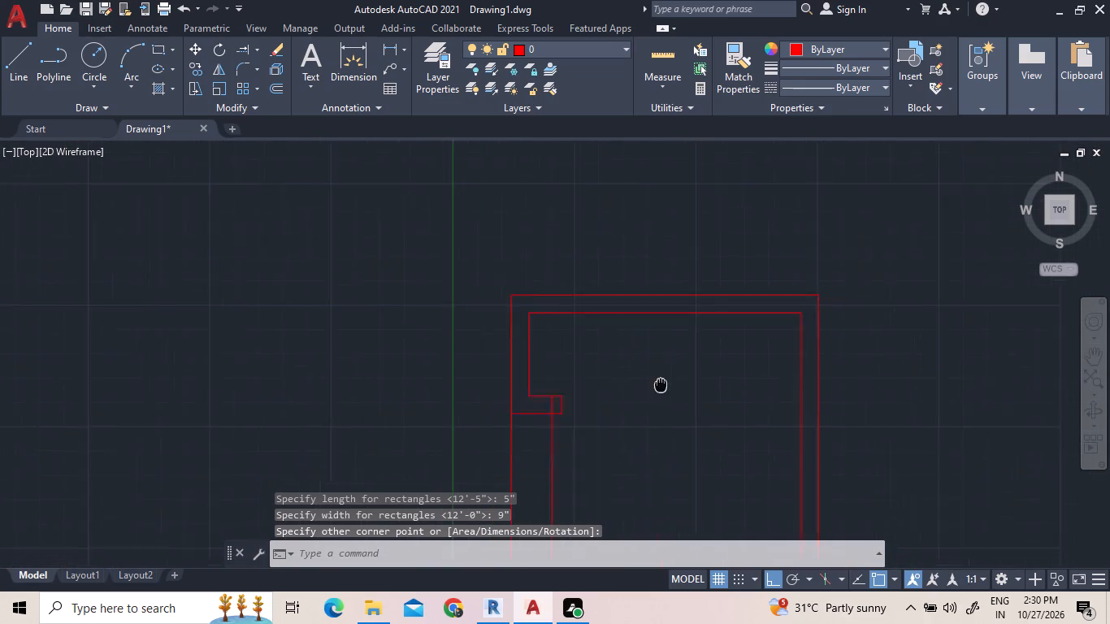
middle_click_drag(648, 381, 578, 357)
left_click(679, 58)
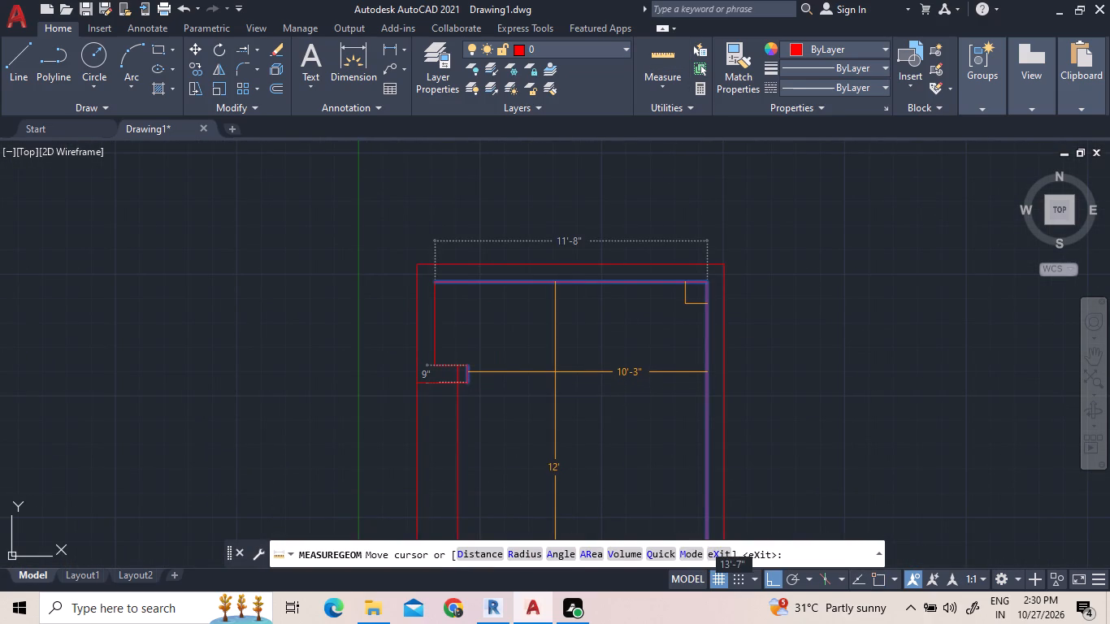
key("Escape")
Move both right wall lines of the upper room so the outer line's base meets the lower room's outer upper-right corner.
scroll(580, 354, "down", 3)
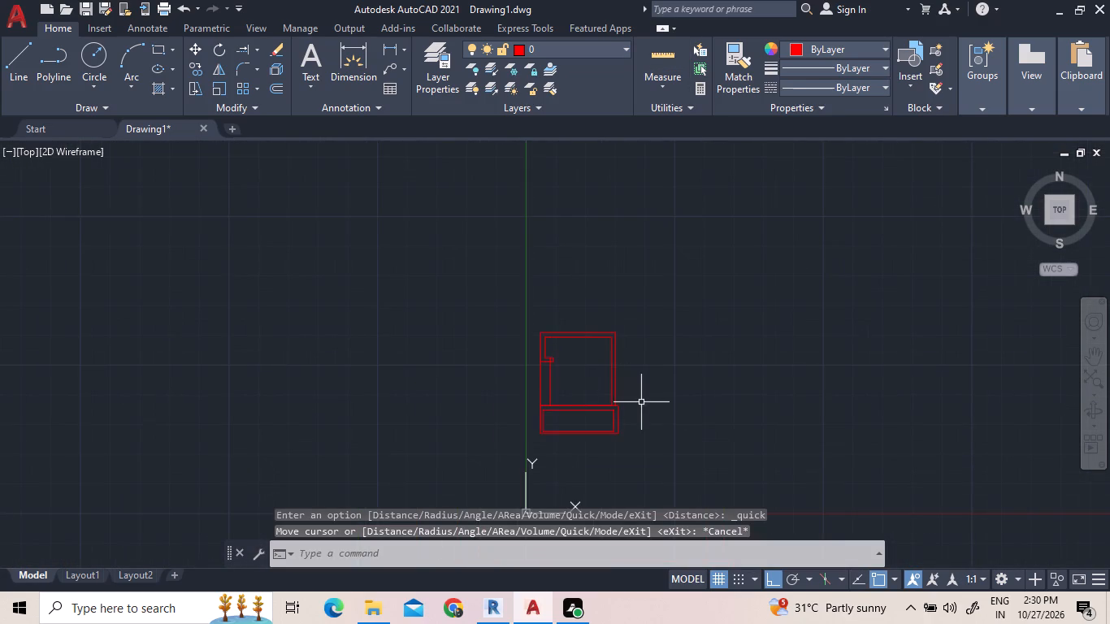
scroll(624, 419, "up", 4)
left_click(623, 361)
left_click(514, 330)
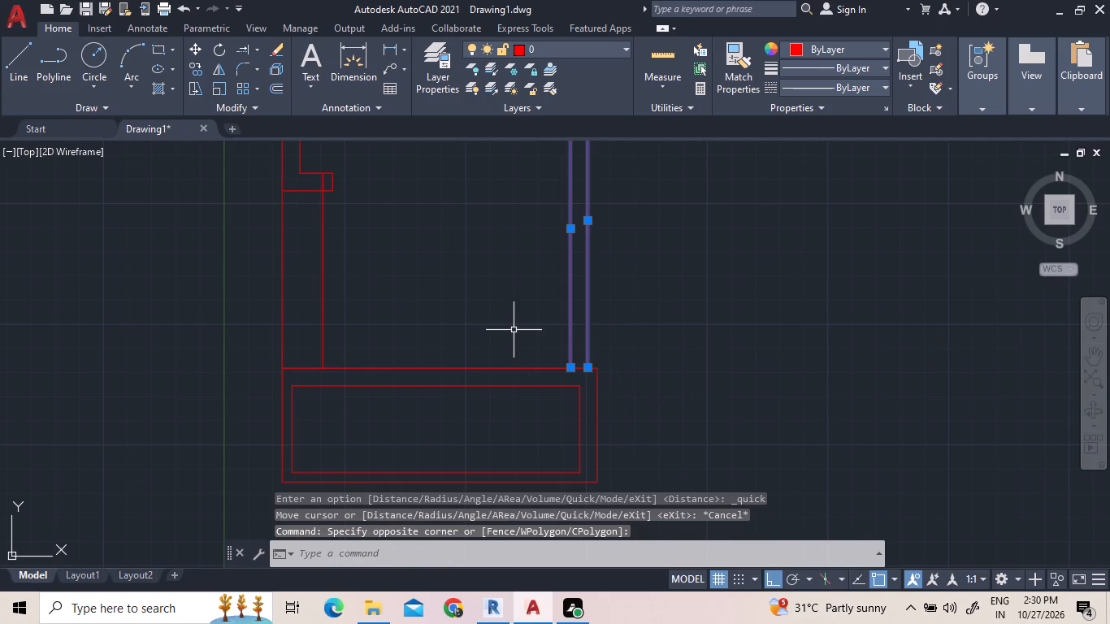
right_click(512, 341)
left_click(554, 337)
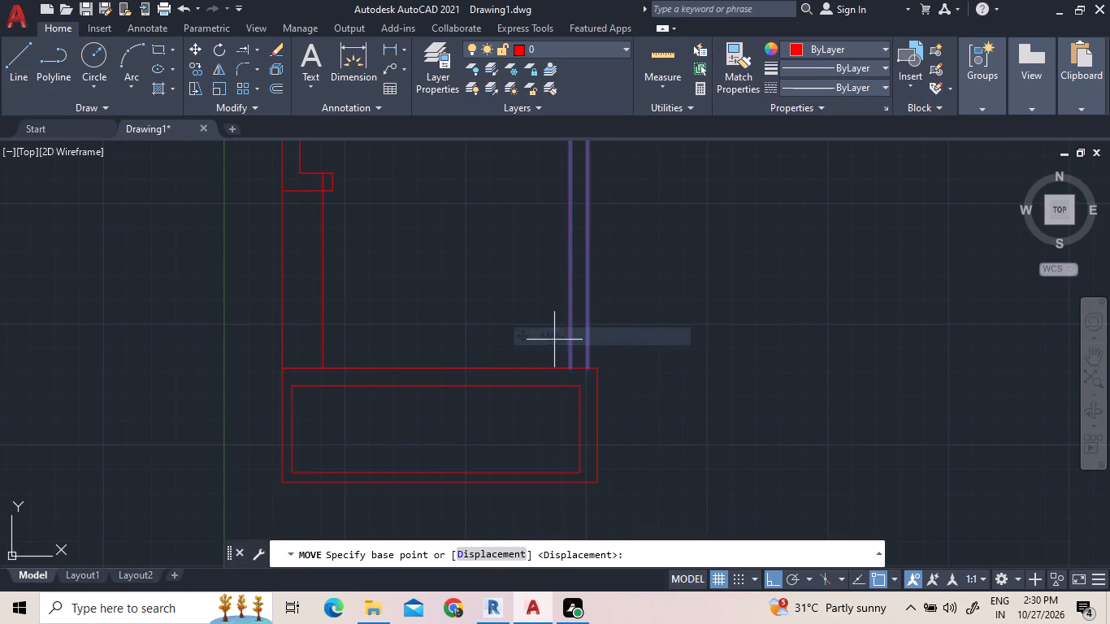
scroll(571, 352, "up", 4)
left_click(686, 457)
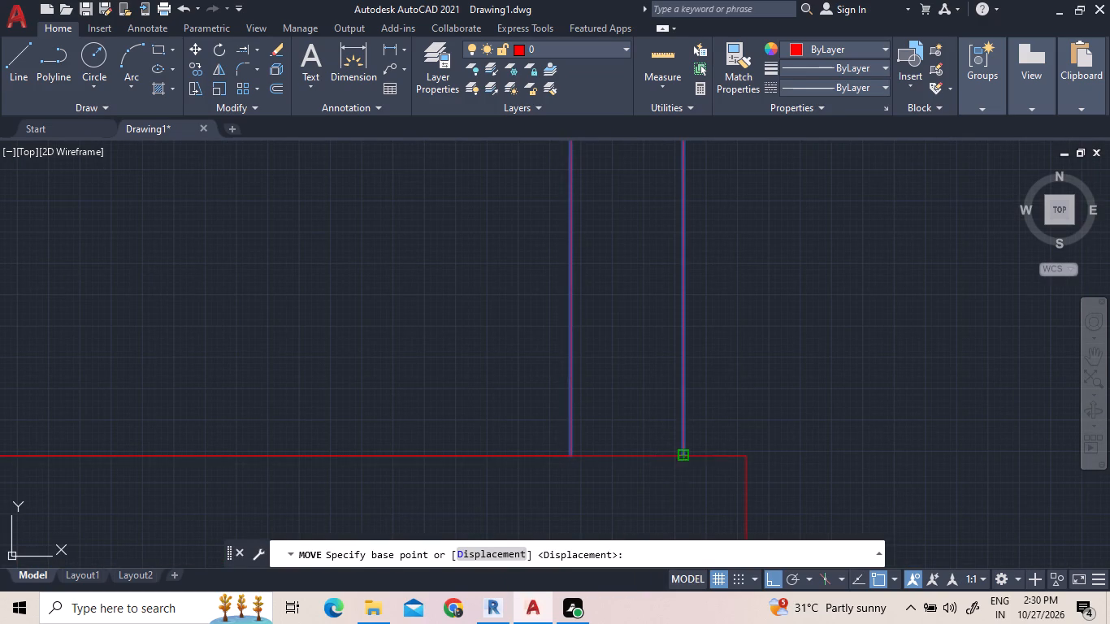
left_click(744, 452)
Fillet the upper room's top and right wall lines into sharp upper-right corners, the inner pair first and the outer pair second.
scroll(867, 541, "down", 4)
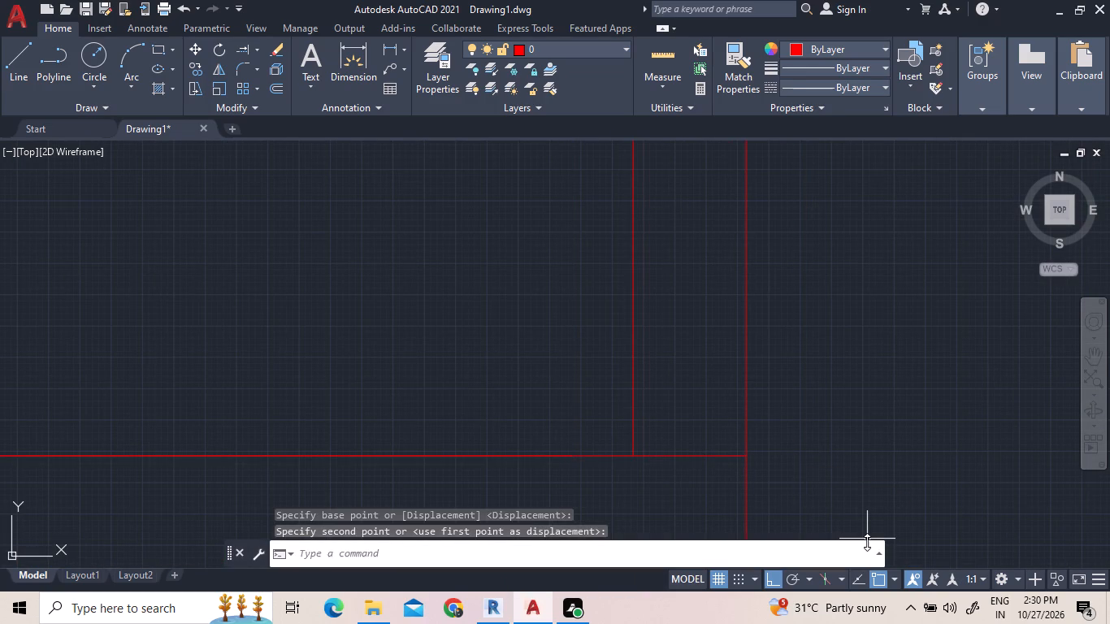
scroll(867, 543, "down", 9)
scroll(782, 386, "down", 7)
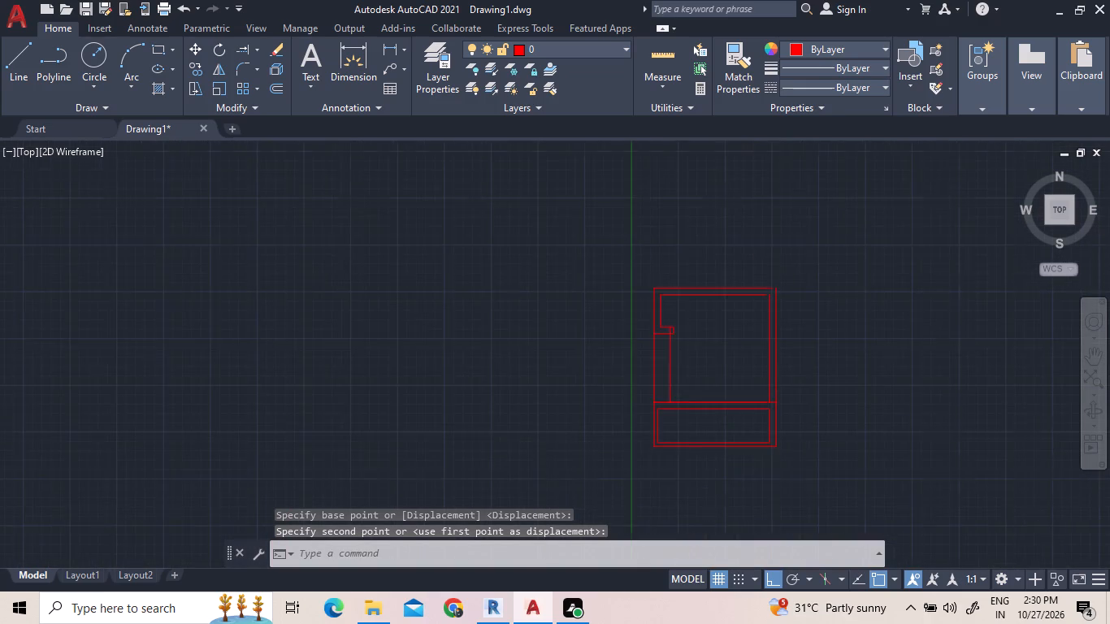
scroll(763, 319, "up", 4)
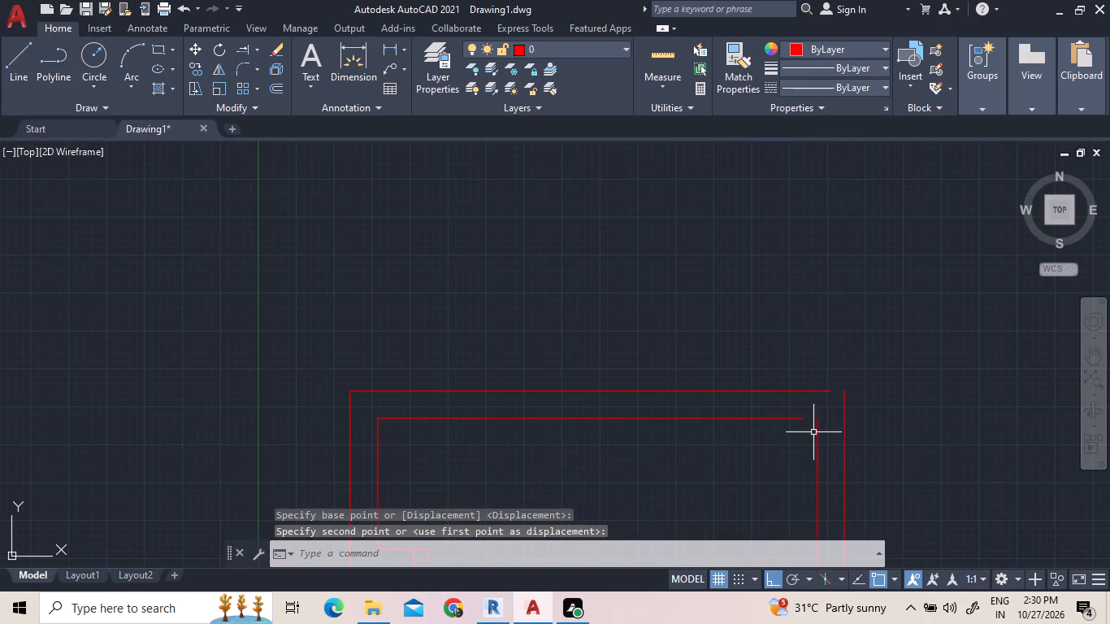
left_click(239, 66)
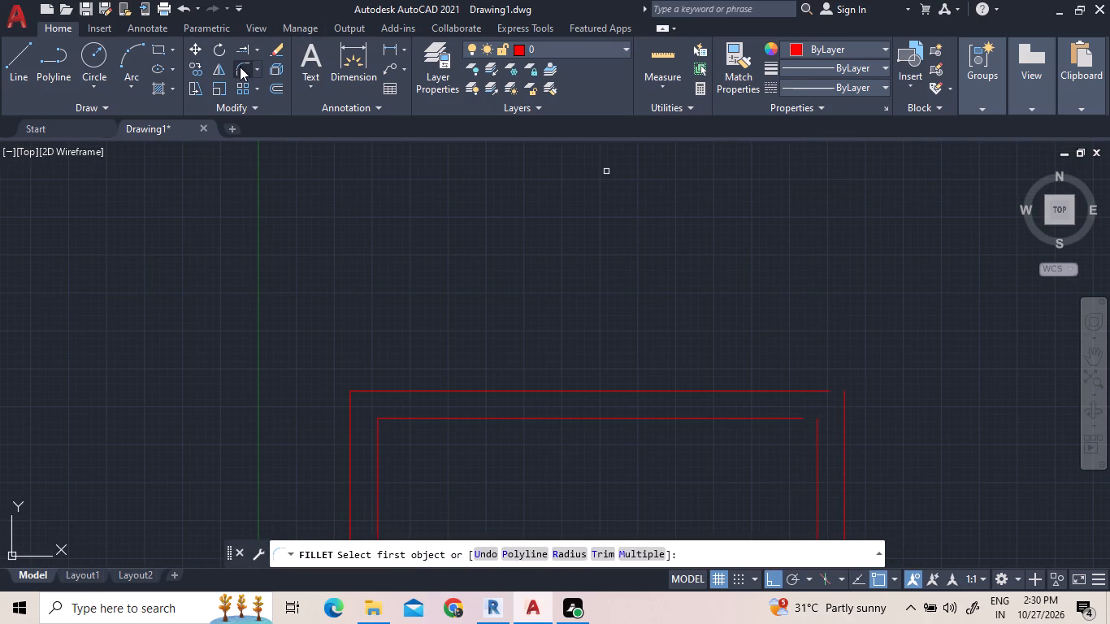
left_click(816, 474)
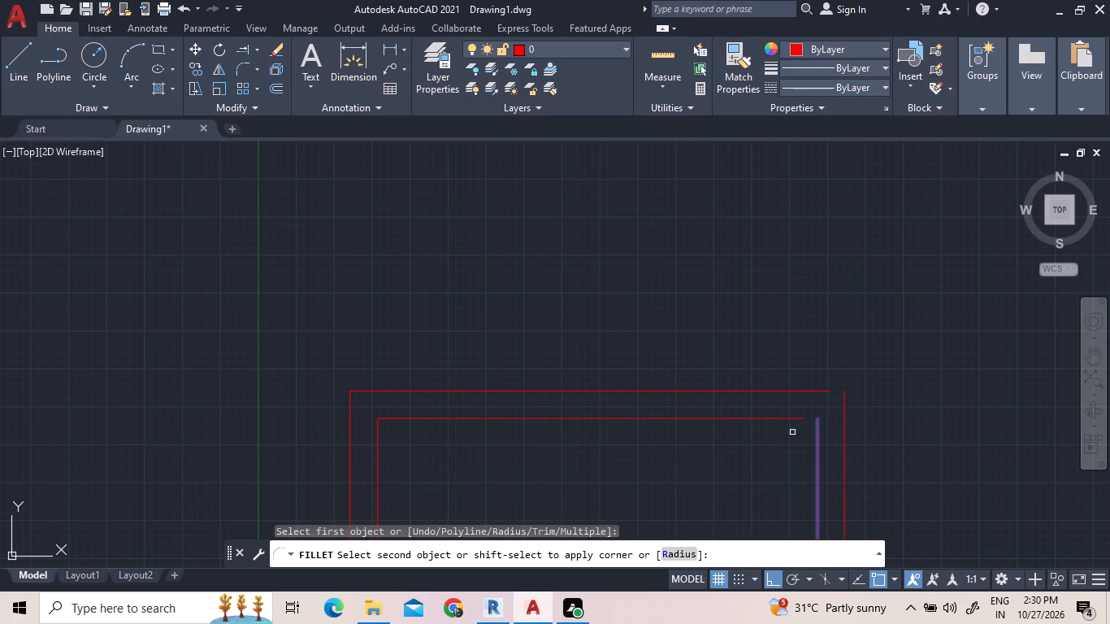
left_click(787, 415, "shift")
left_click(787, 417, "shift")
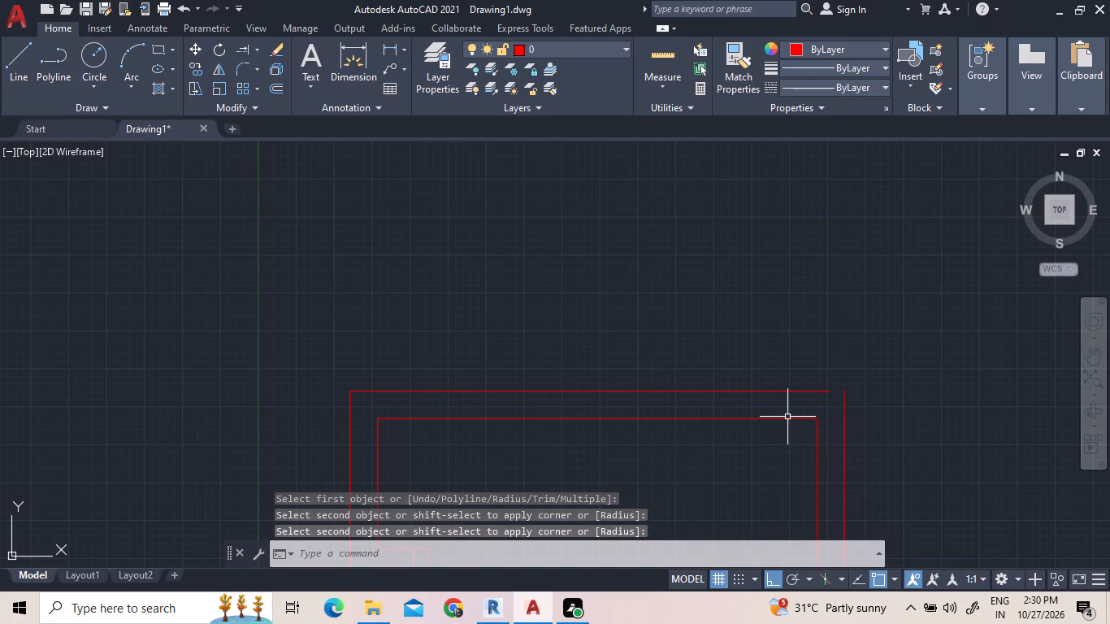
left_click(245, 70)
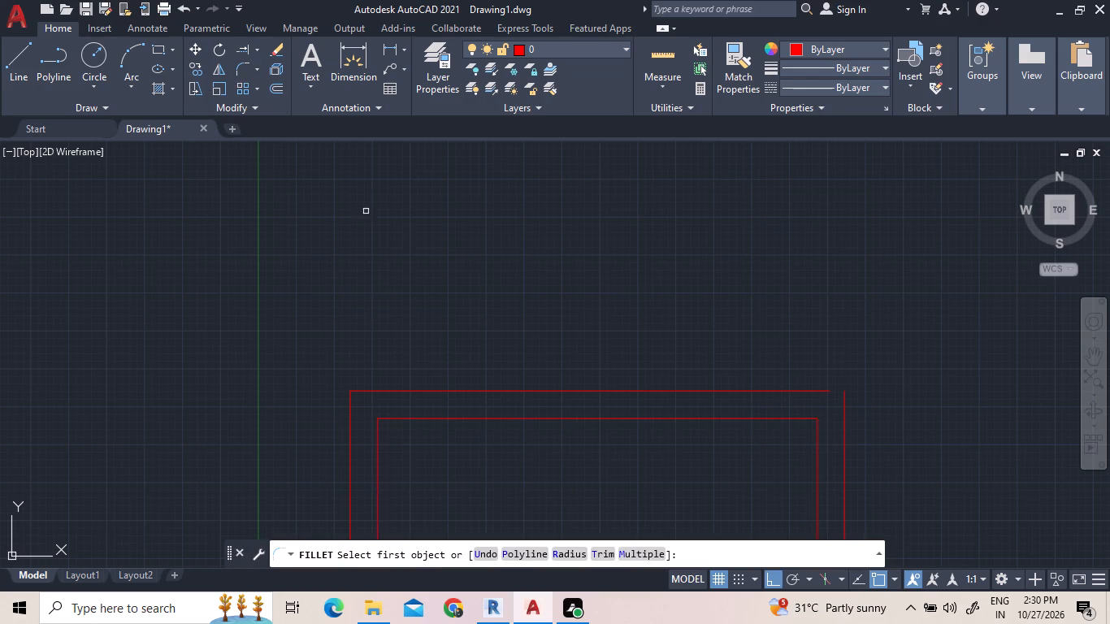
left_click(842, 466)
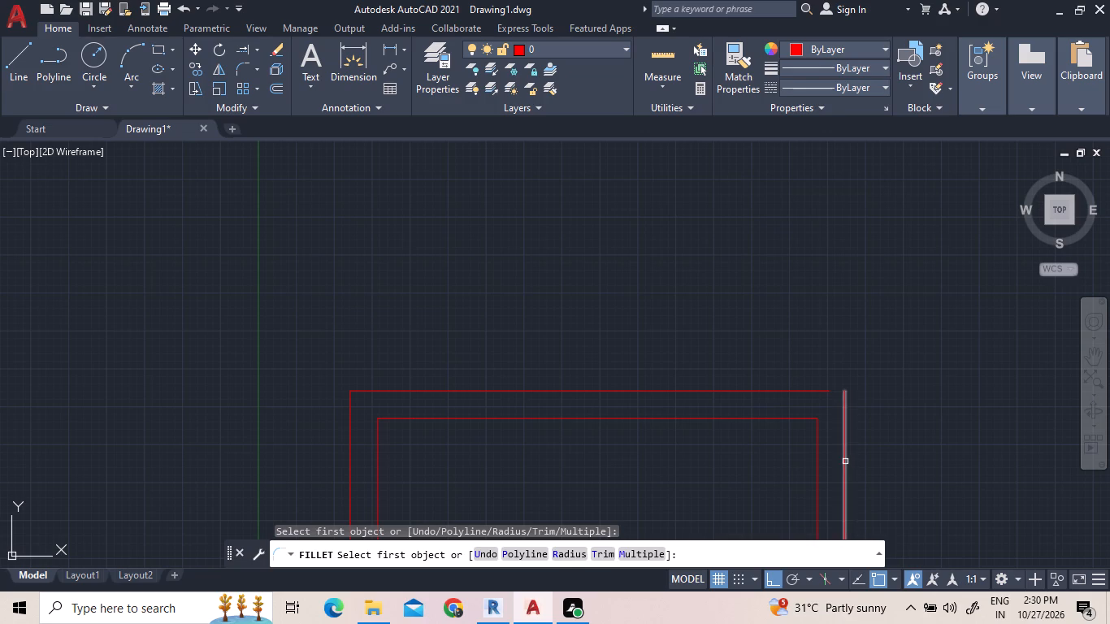
left_click(844, 461)
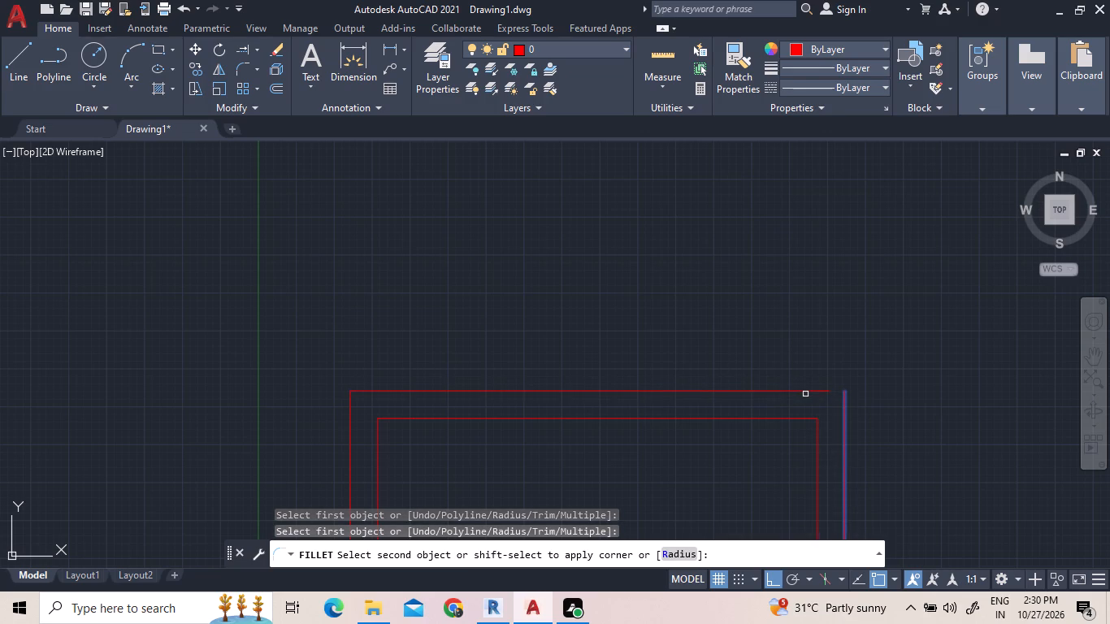
left_click(813, 391, "shift")
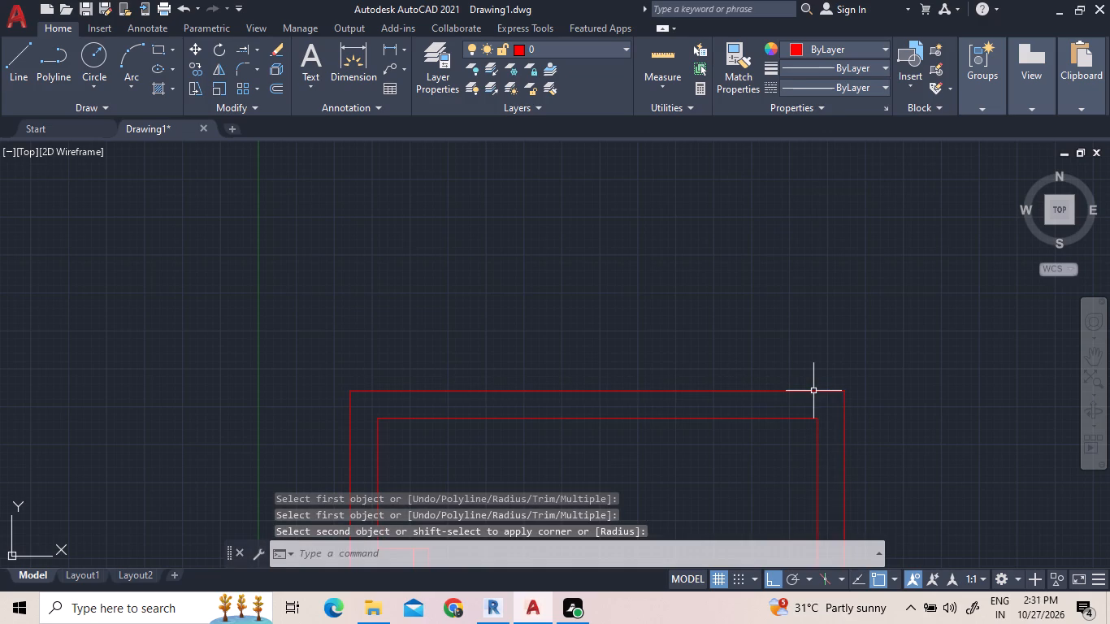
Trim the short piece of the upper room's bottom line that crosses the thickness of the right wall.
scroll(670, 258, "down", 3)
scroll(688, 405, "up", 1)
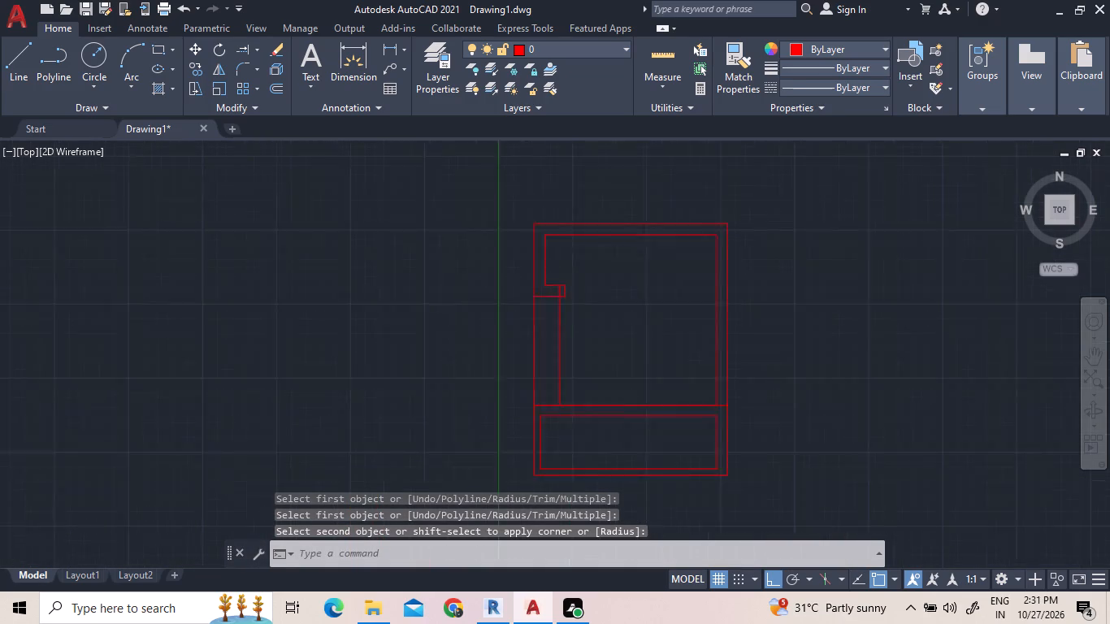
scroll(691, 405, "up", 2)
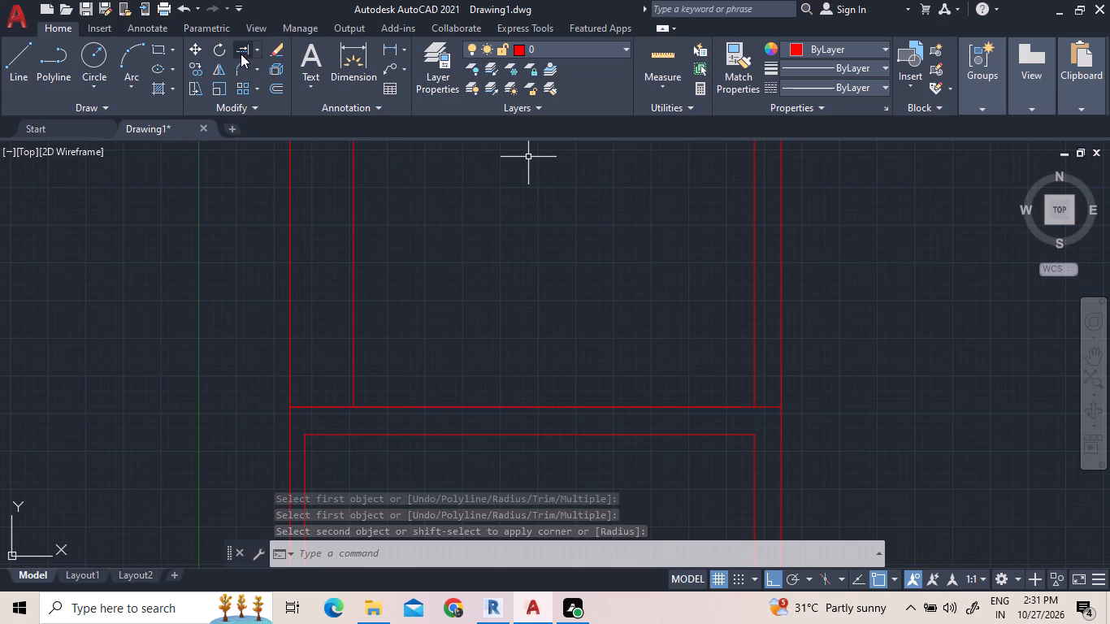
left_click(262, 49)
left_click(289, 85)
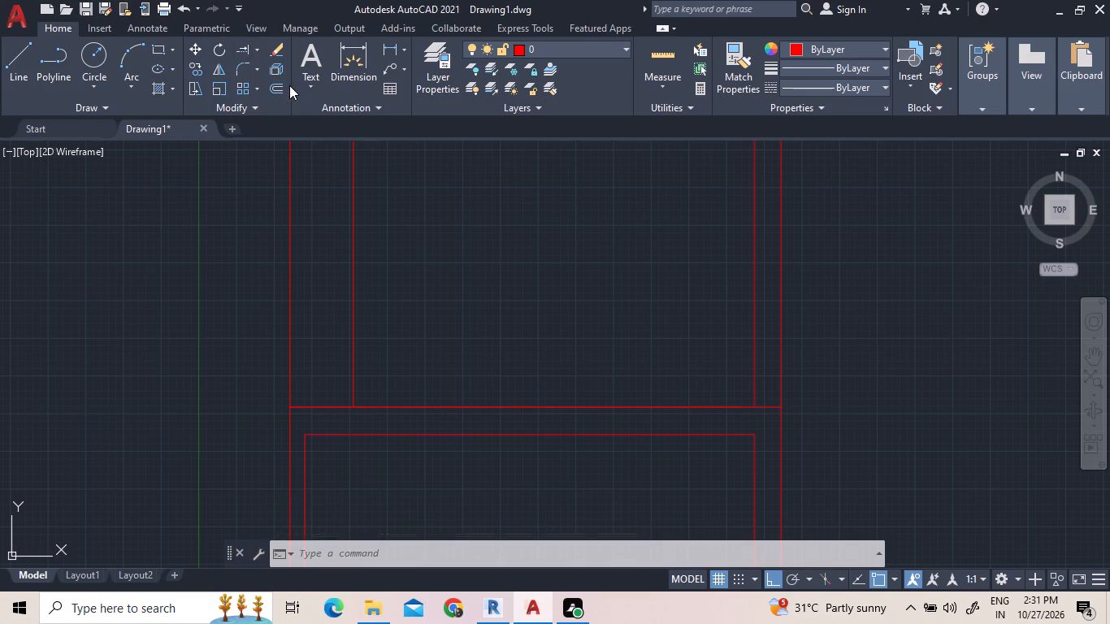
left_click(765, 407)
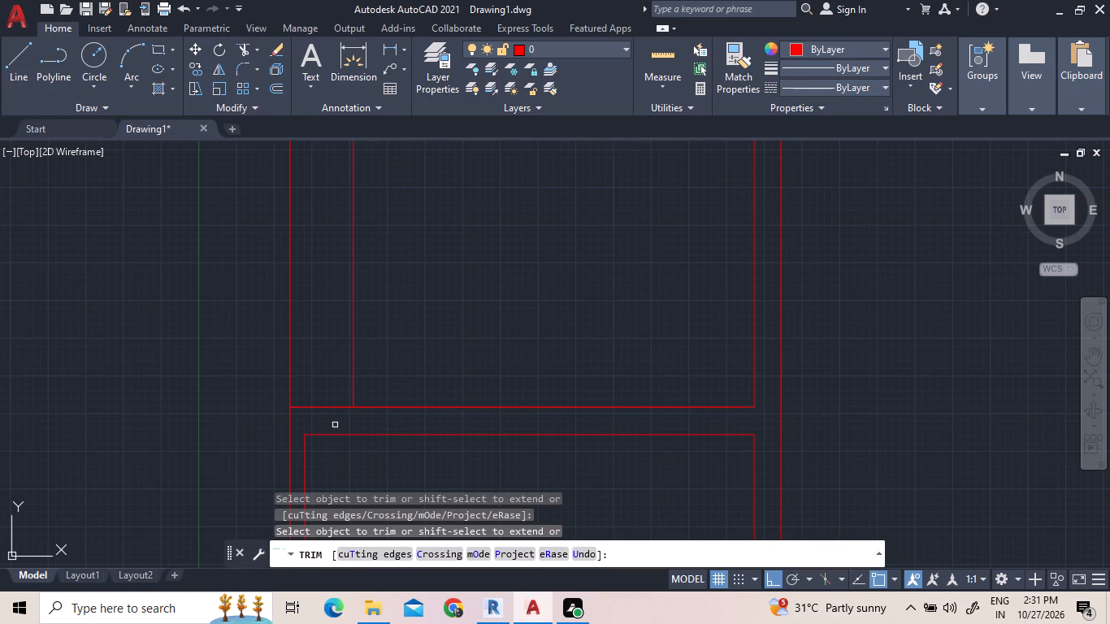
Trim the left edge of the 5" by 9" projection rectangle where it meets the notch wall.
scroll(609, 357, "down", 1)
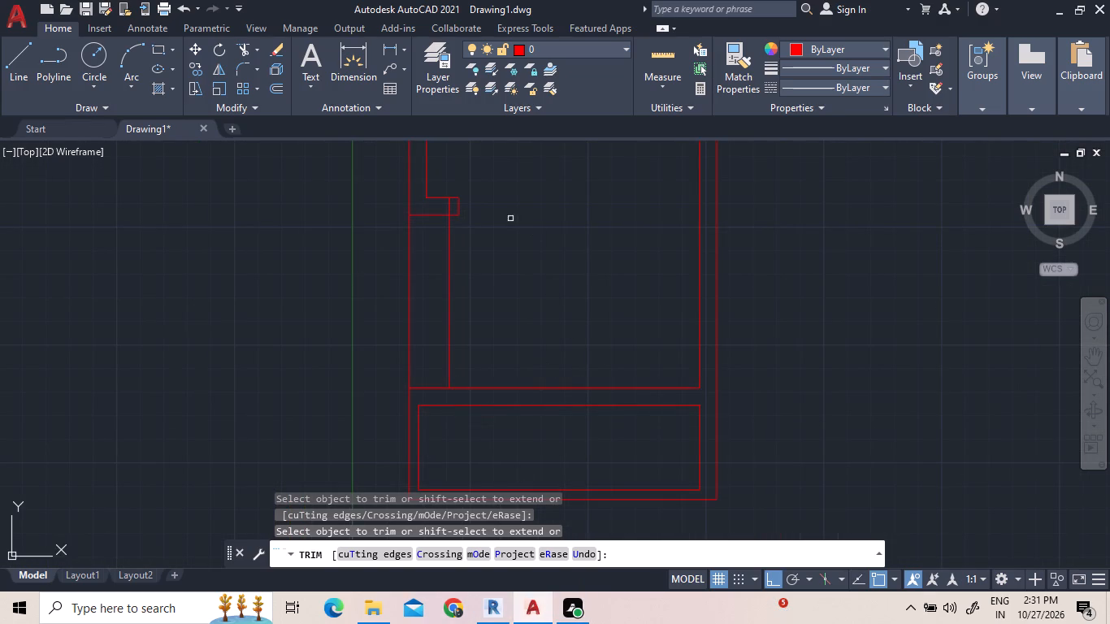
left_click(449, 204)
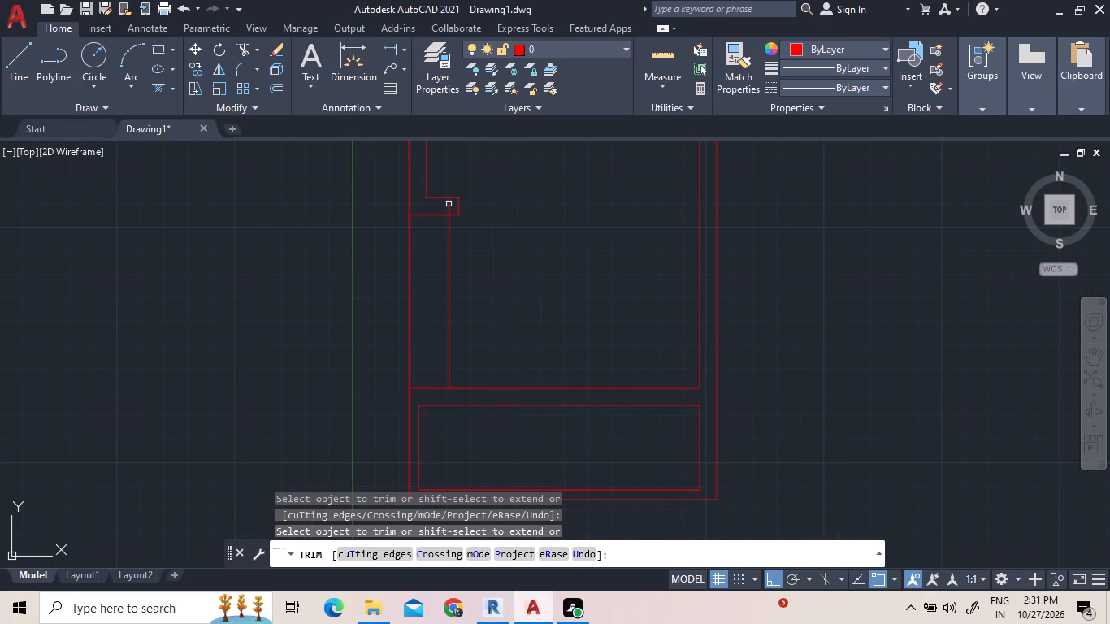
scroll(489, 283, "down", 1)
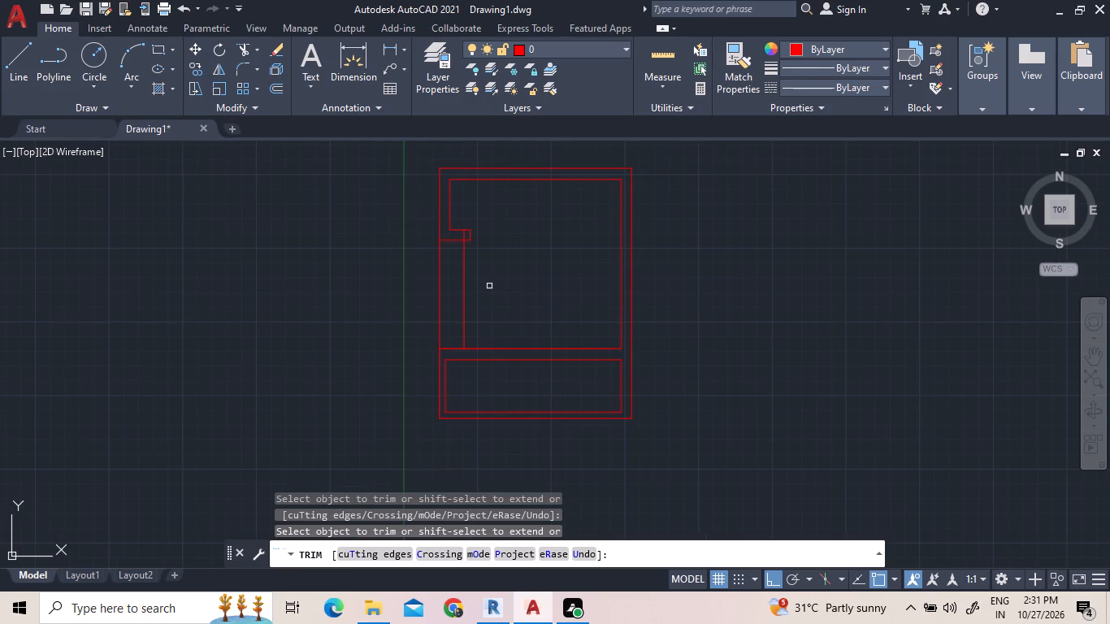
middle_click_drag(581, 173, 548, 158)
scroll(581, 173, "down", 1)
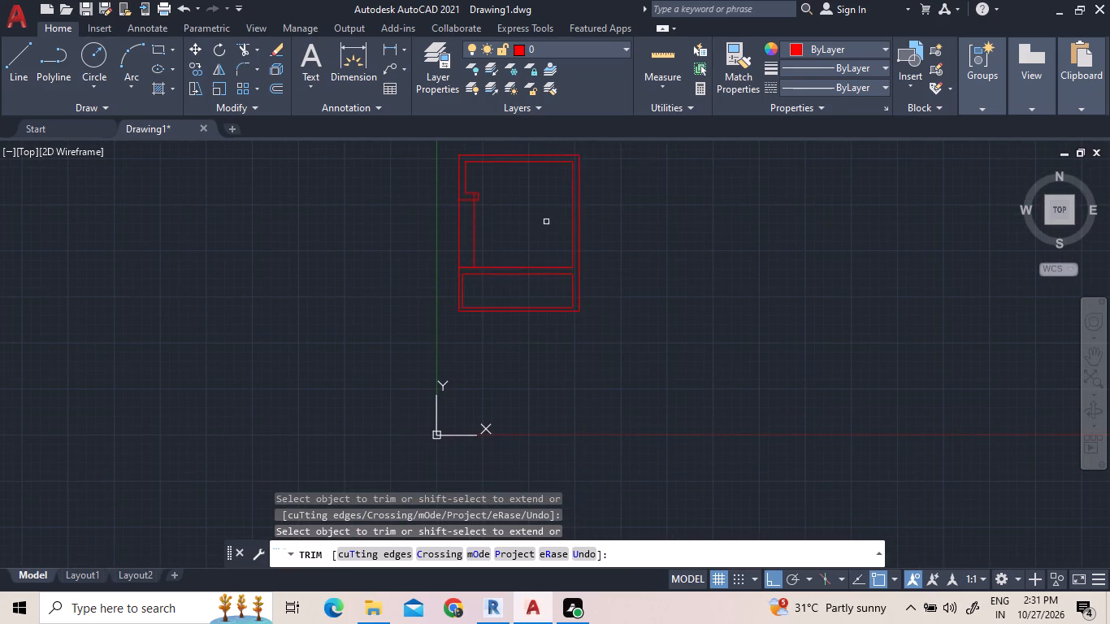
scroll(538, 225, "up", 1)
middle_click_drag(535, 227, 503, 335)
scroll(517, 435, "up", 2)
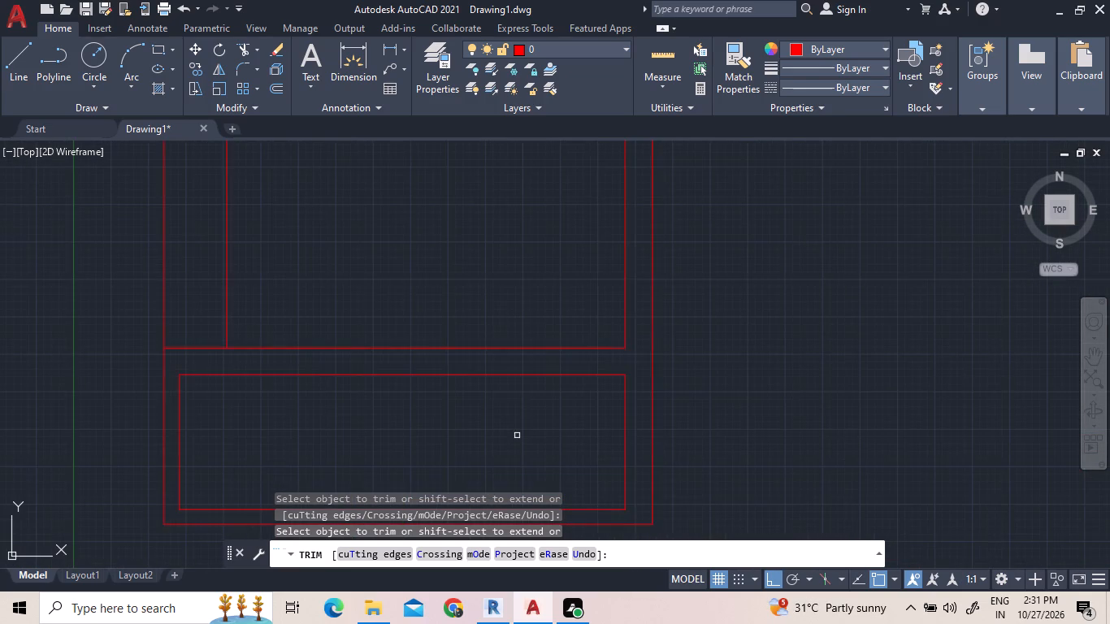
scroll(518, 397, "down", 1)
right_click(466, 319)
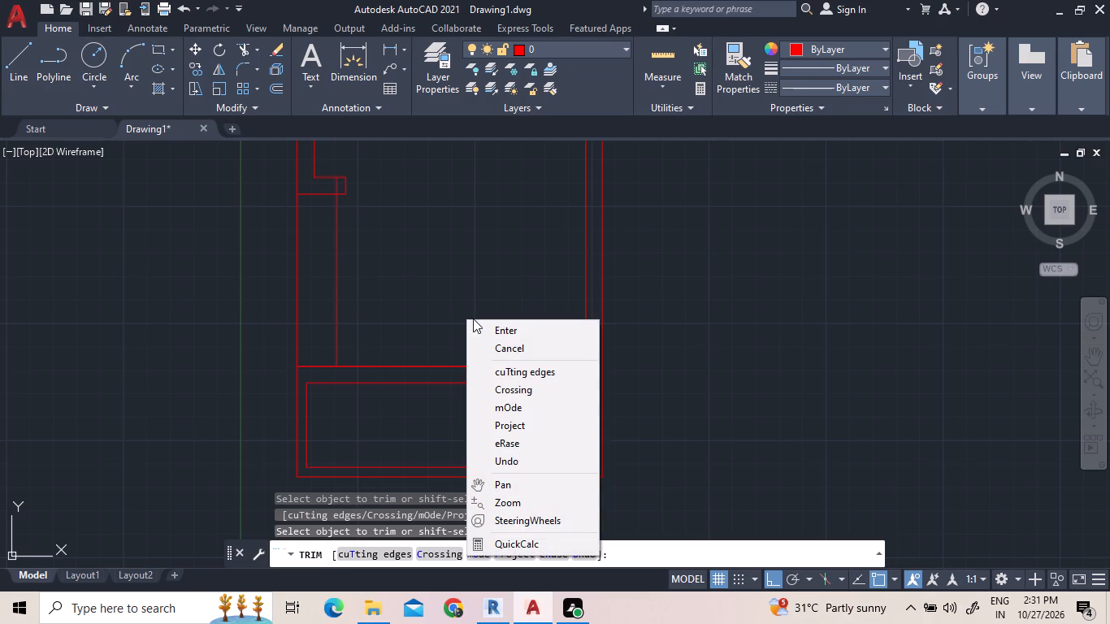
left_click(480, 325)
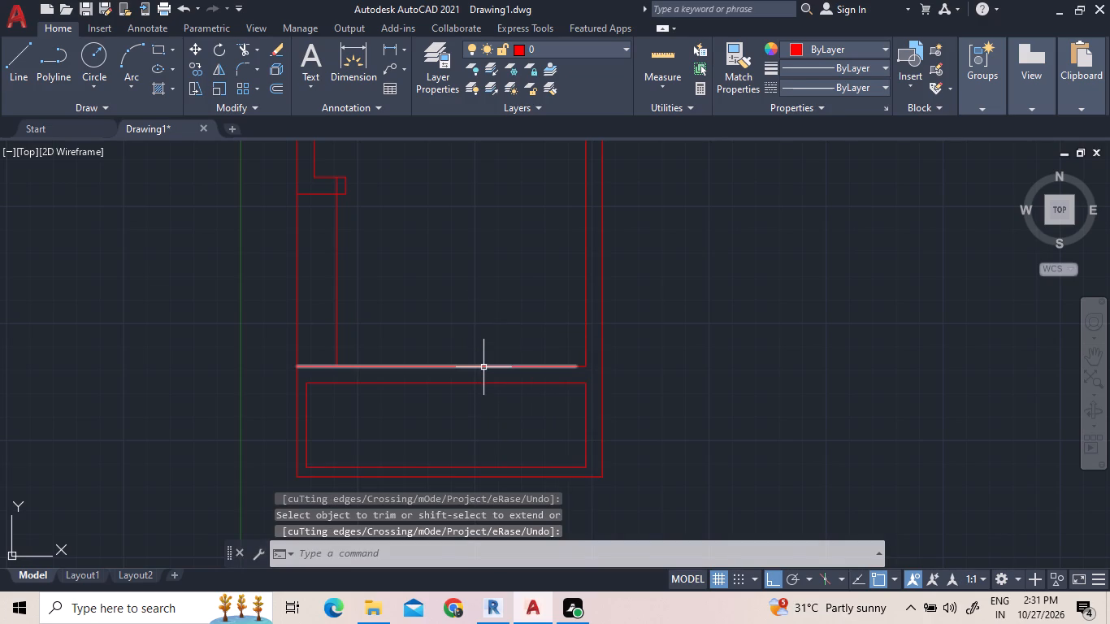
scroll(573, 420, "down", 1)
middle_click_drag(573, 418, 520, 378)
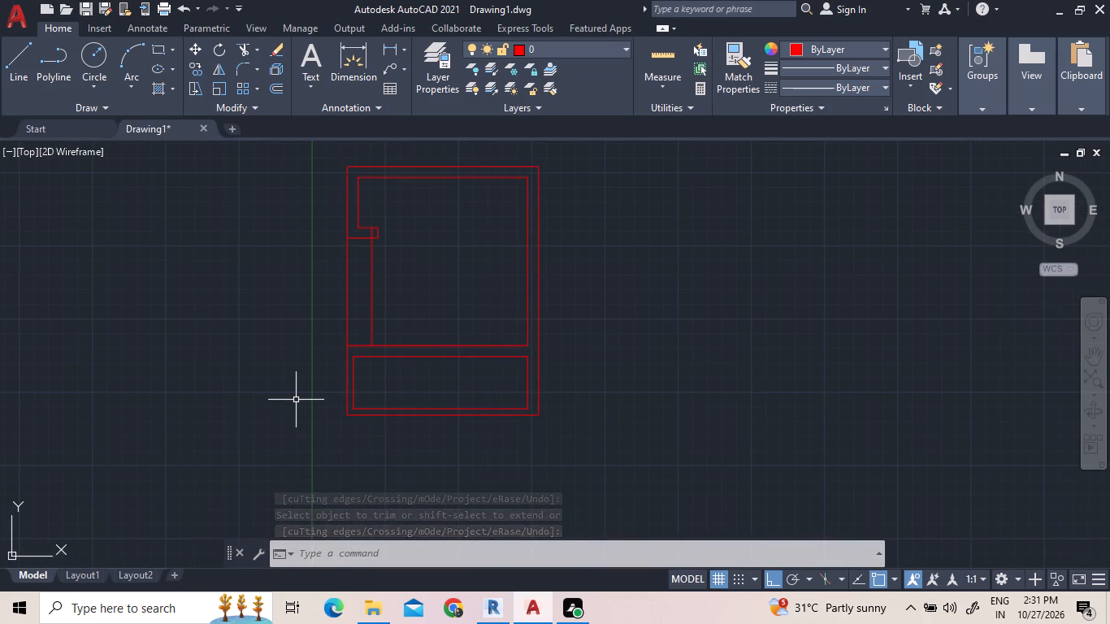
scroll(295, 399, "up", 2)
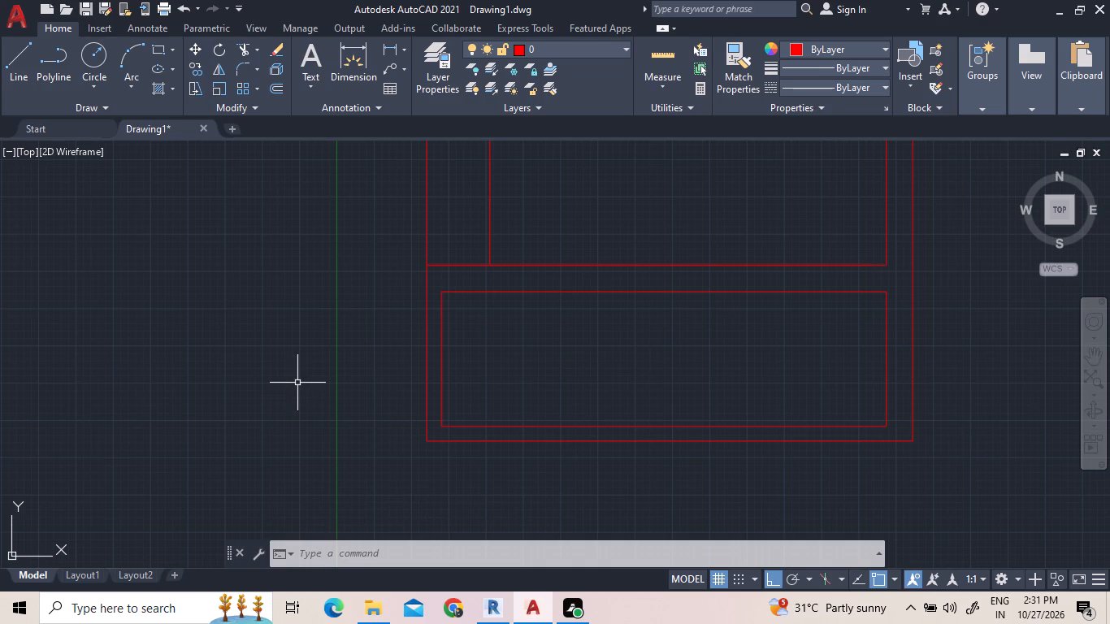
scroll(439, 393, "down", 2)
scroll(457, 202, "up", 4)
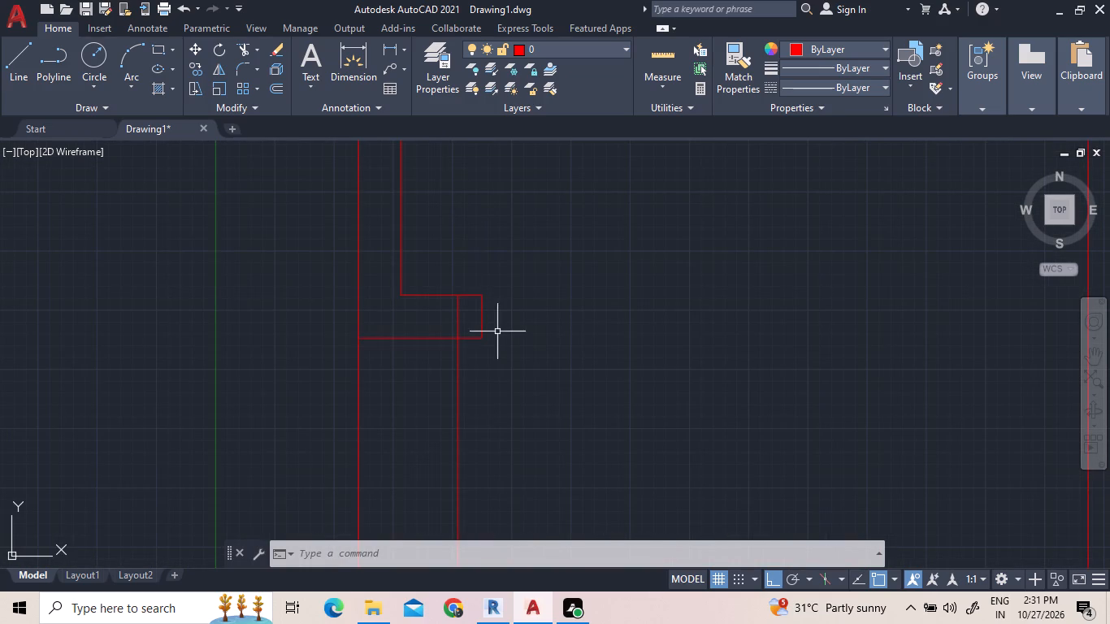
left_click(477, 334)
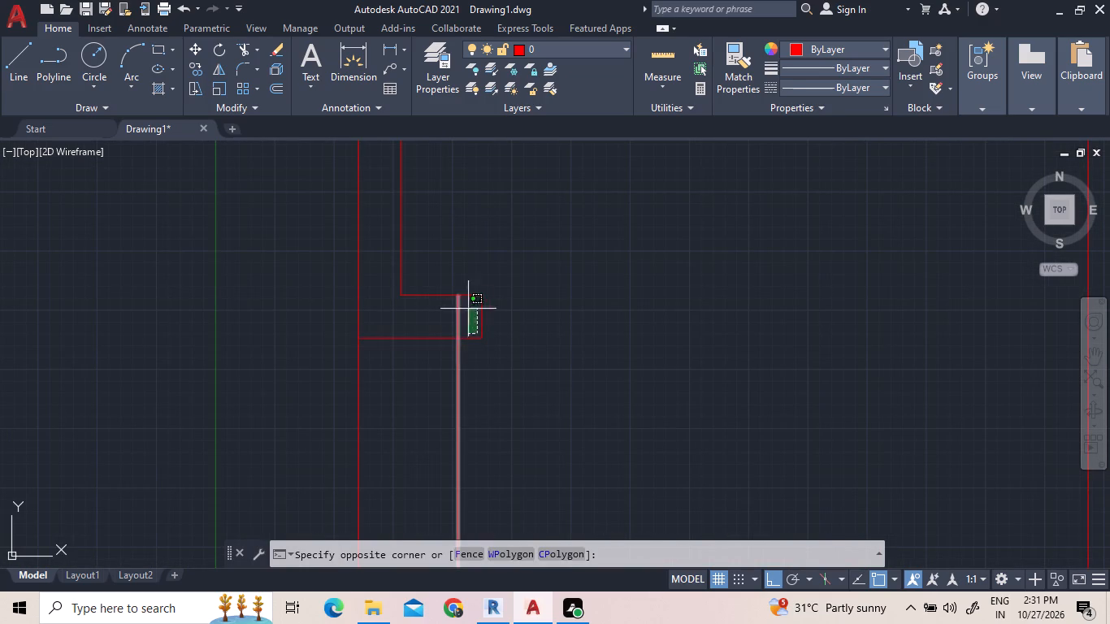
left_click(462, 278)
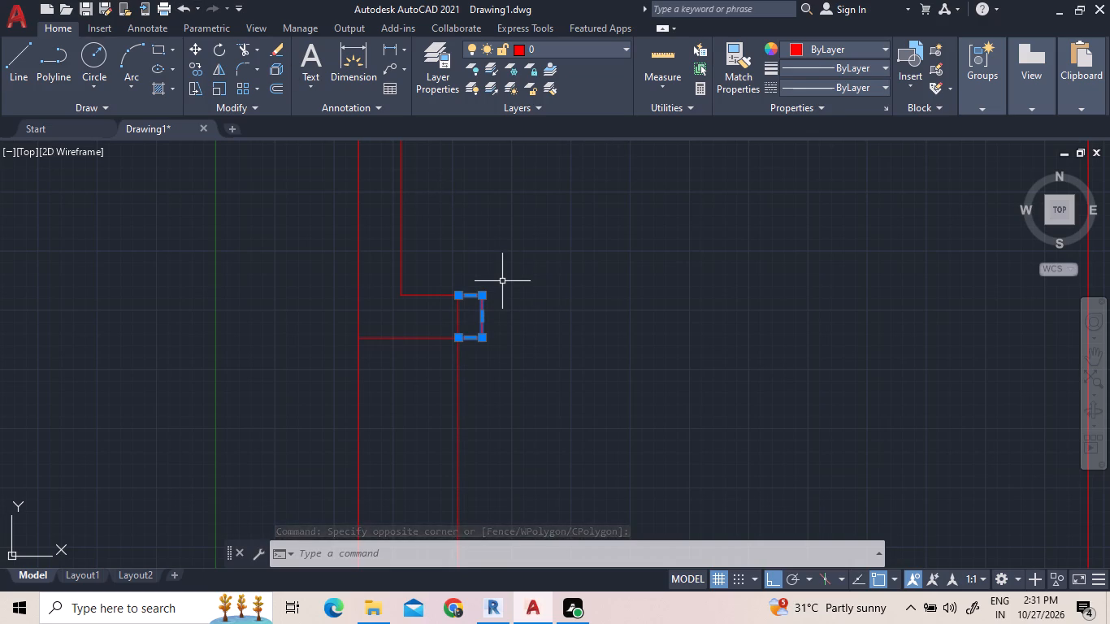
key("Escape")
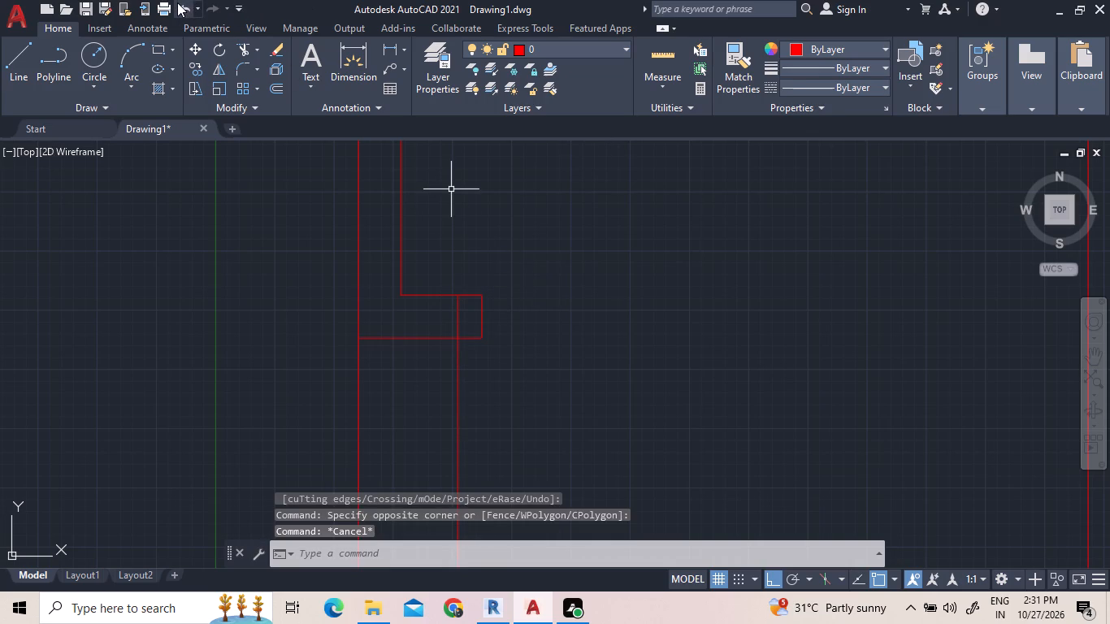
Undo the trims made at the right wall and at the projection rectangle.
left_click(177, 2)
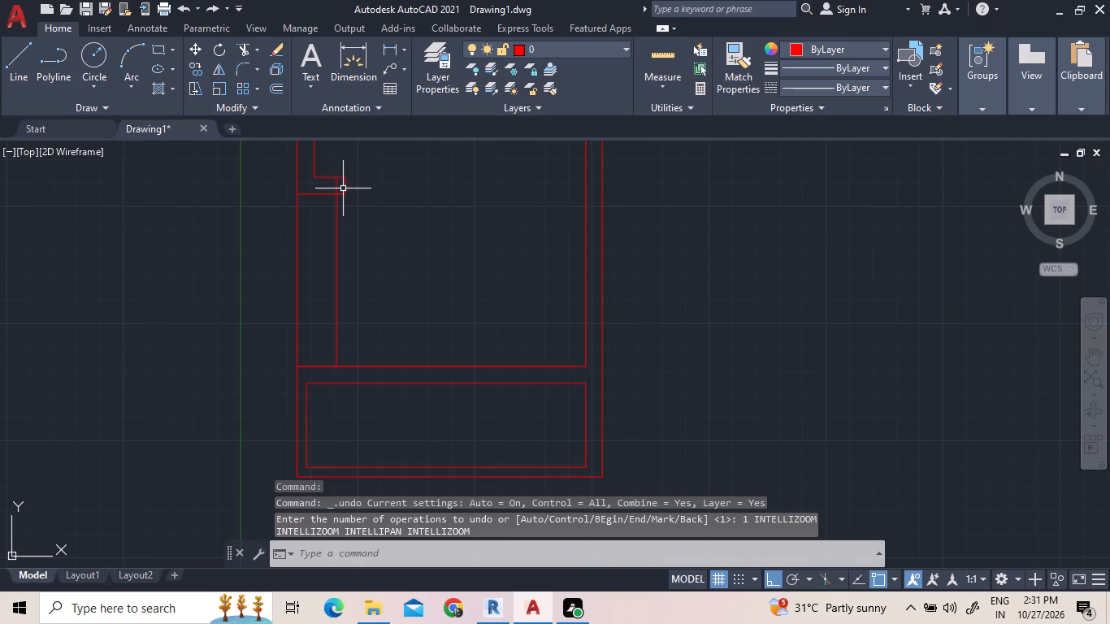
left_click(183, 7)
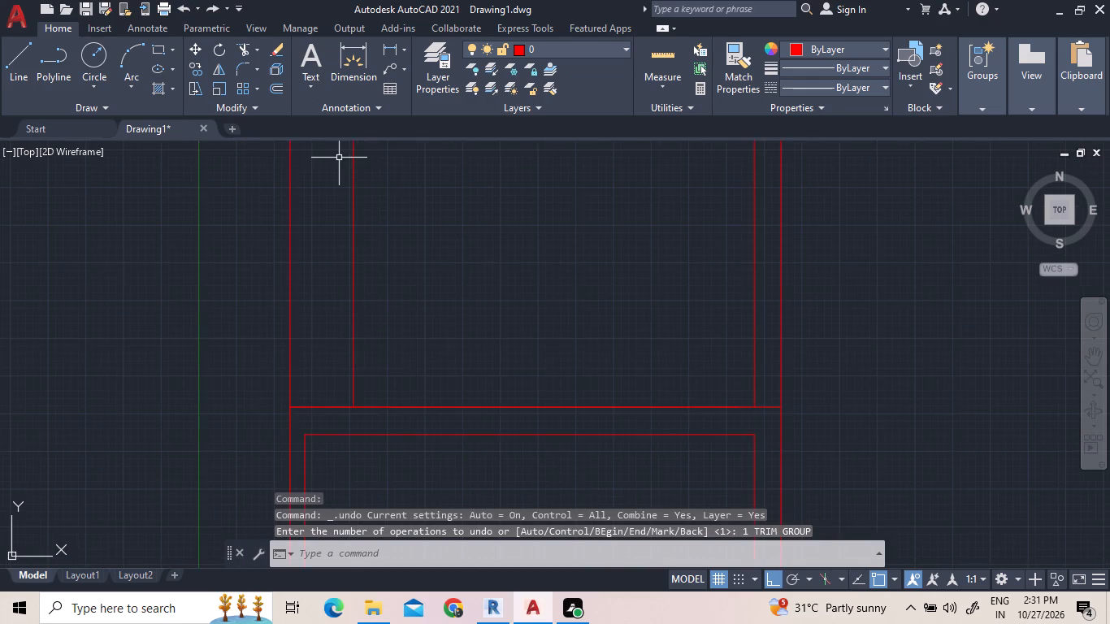
Copy the 5" by 9" projection rectangle from the upper room's notch about 10'-7" straight down into the lower room.
scroll(432, 409, "down", 3)
scroll(392, 296, "up", 4)
left_click(559, 389)
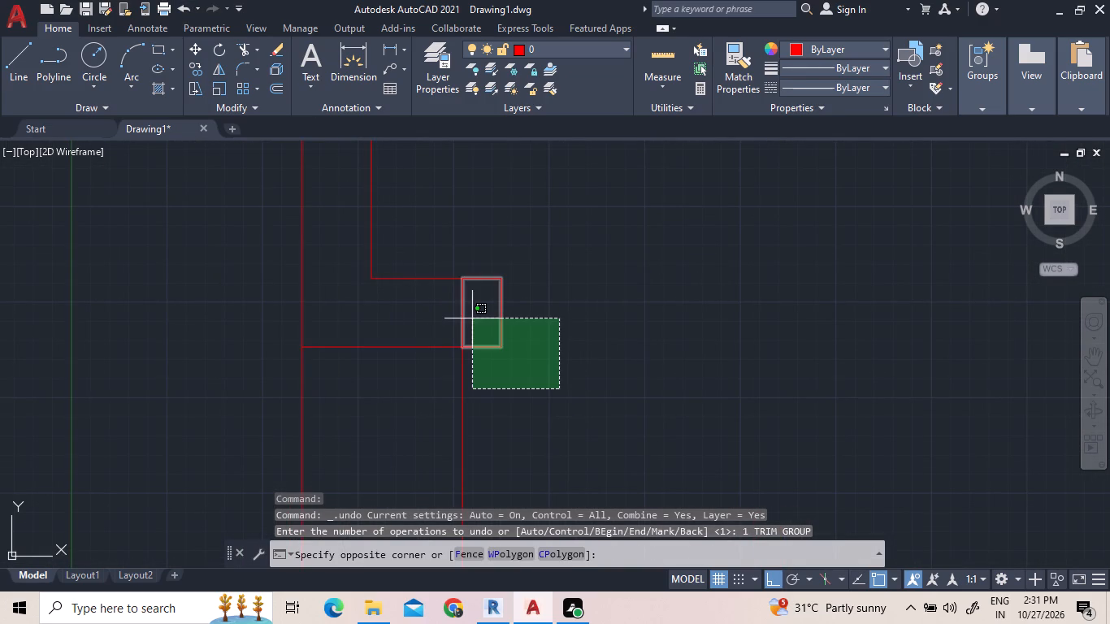
left_click(475, 312)
right_click(494, 289)
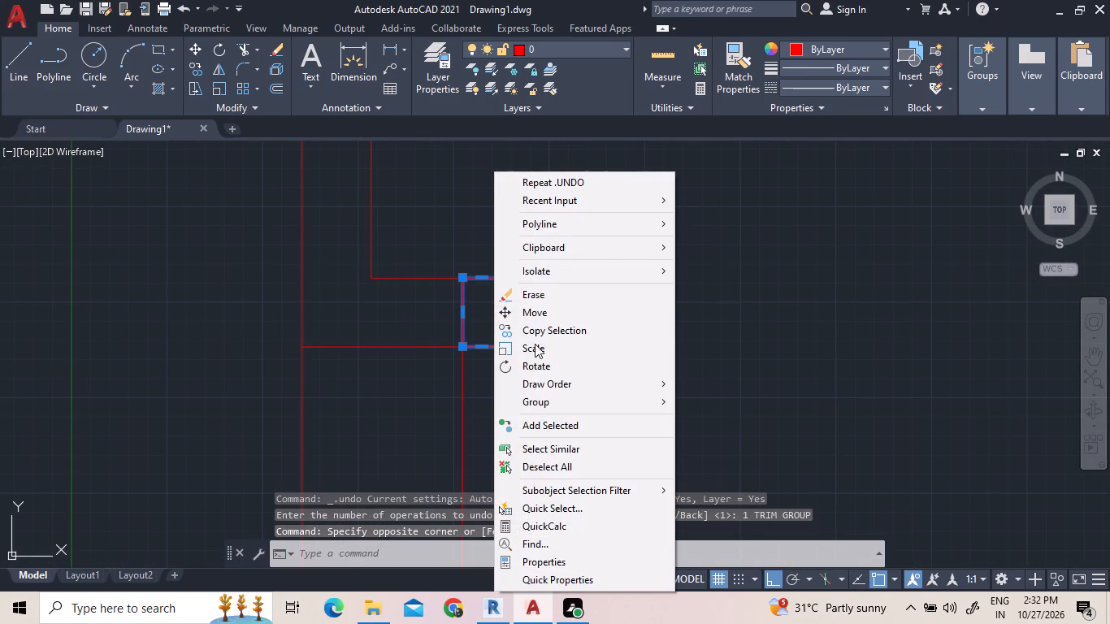
left_click(544, 337)
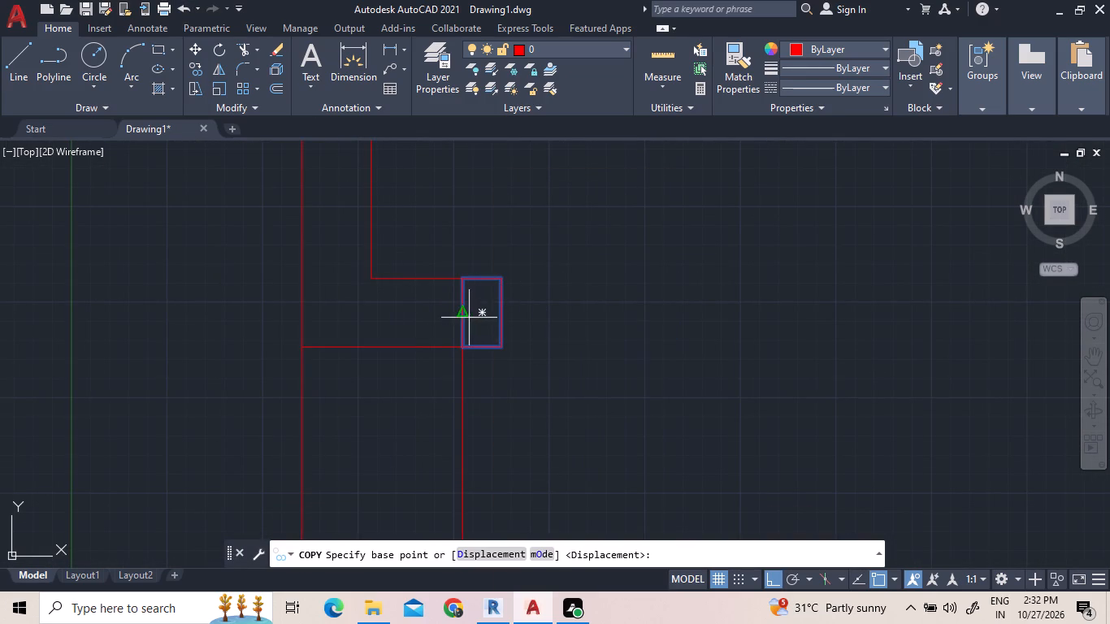
left_click(486, 309)
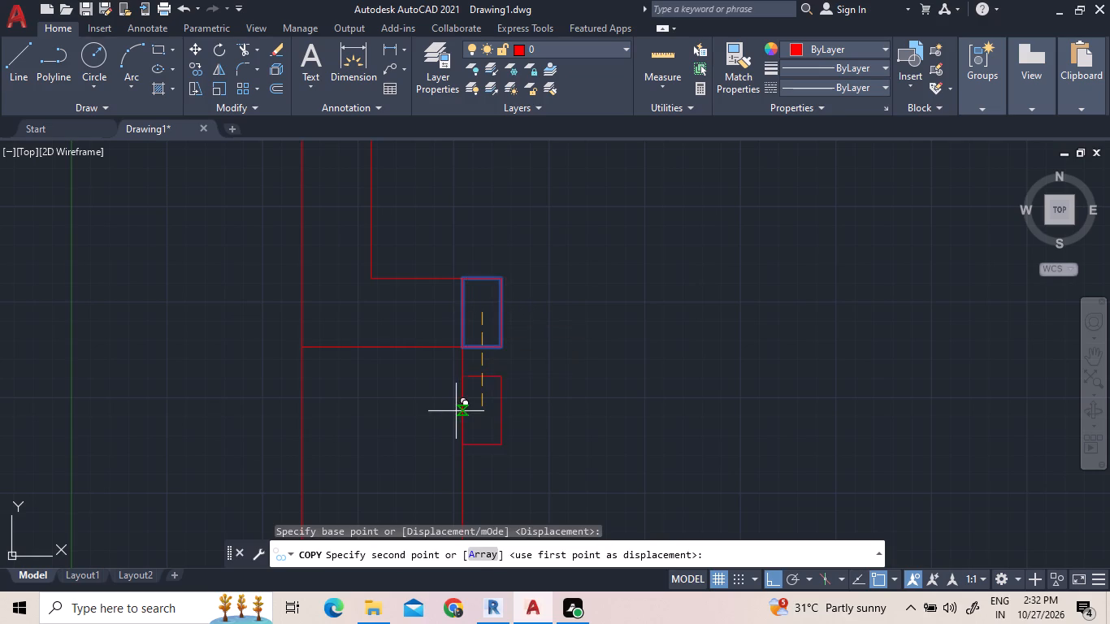
scroll(454, 413, "down", 4)
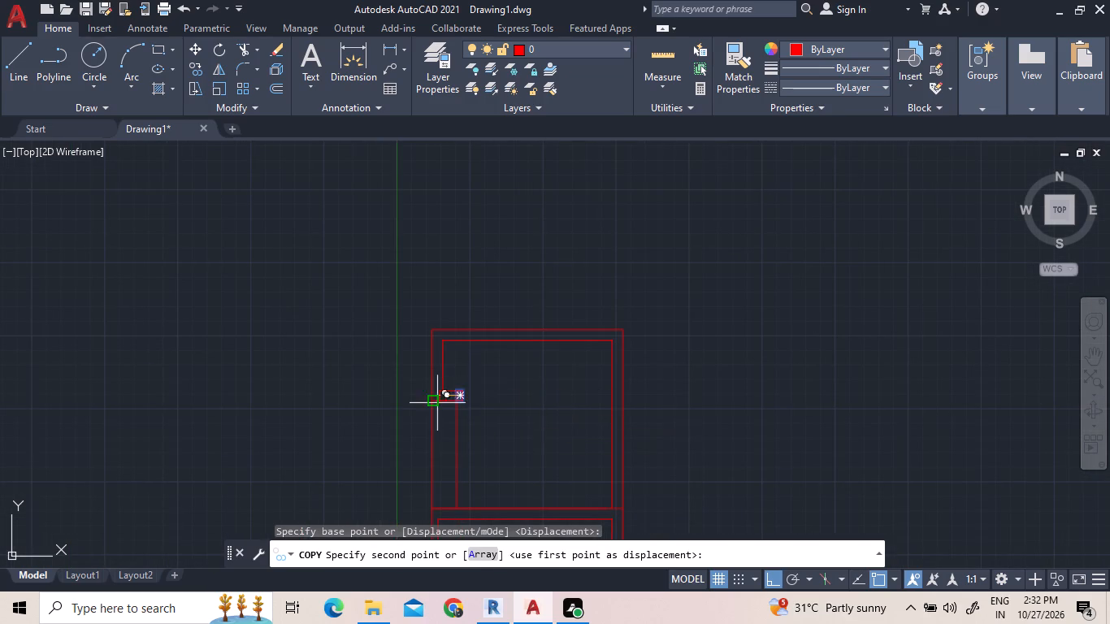
scroll(432, 422, "down", 2)
scroll(438, 481, "up", 7)
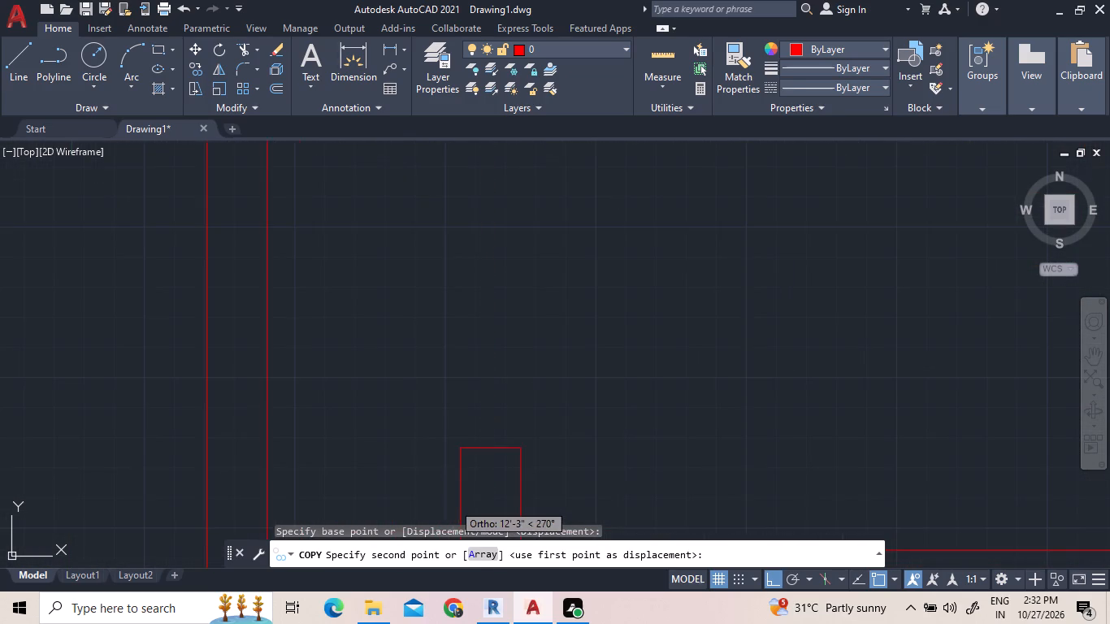
scroll(453, 497, "down", 2)
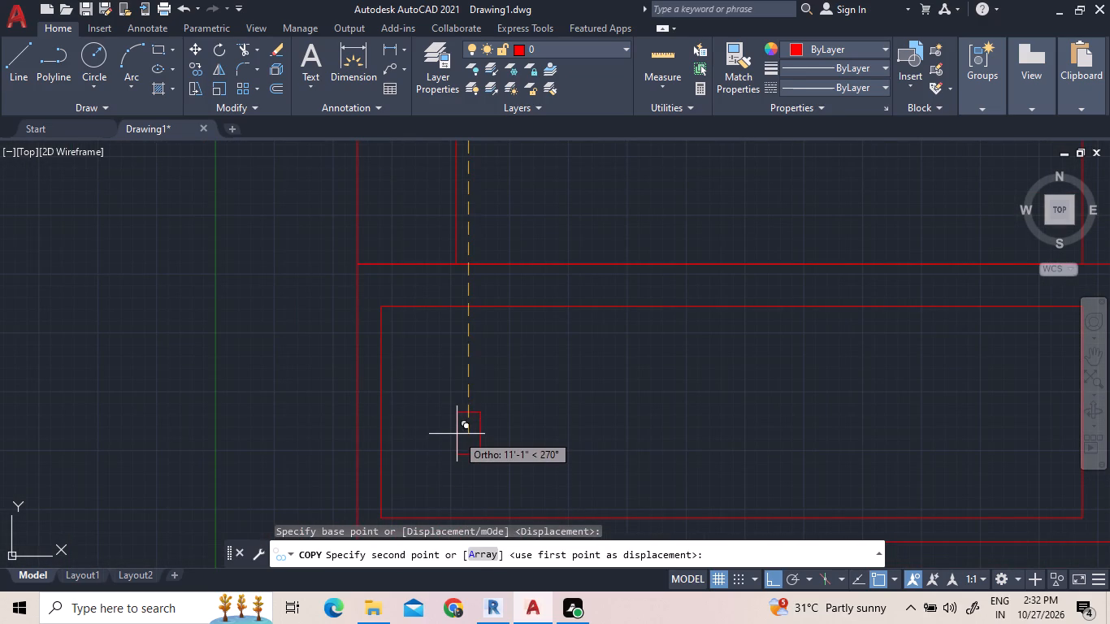
left_click(466, 408)
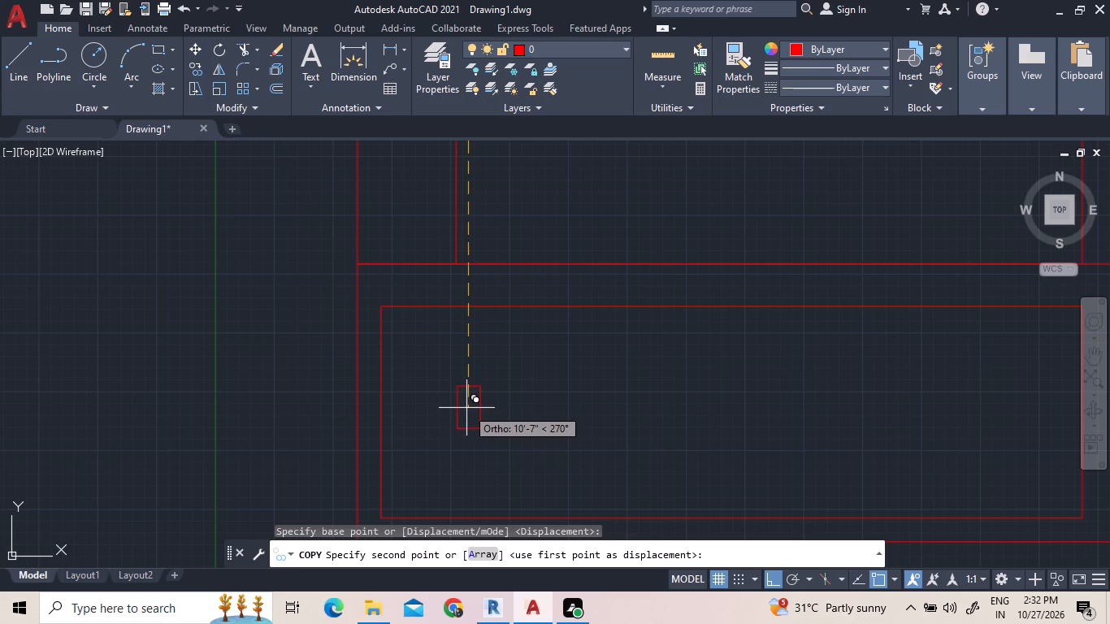
right_click(348, 395)
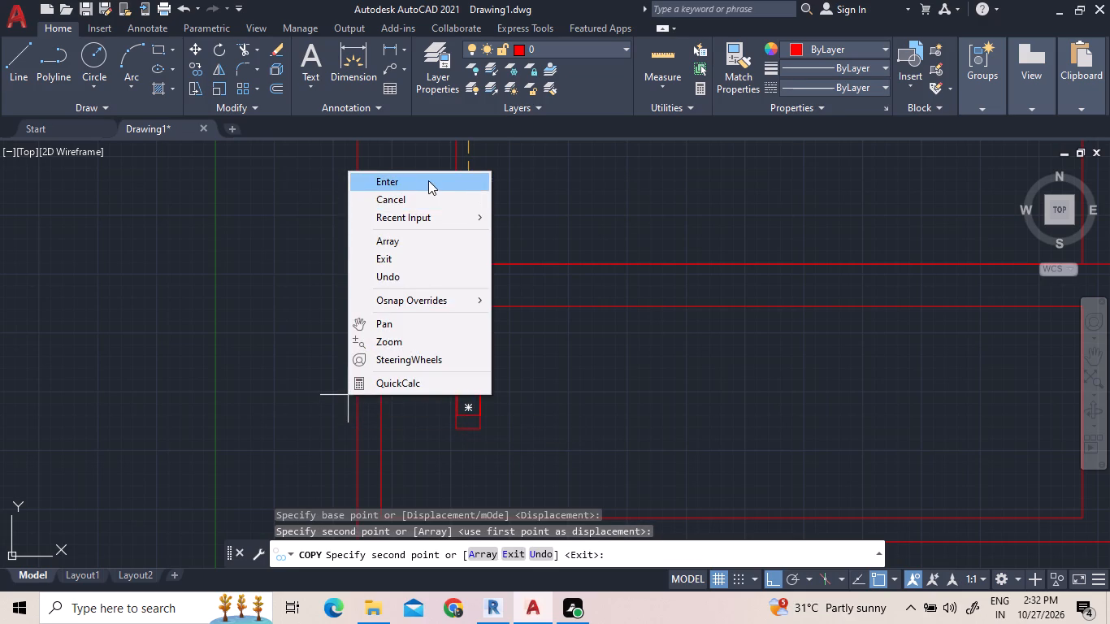
left_click(427, 179)
Trim the short piece of the upper room's bottom line that crosses the thickness of the right wall.
scroll(484, 366, "down", 1)
middle_click_drag(488, 367, 345, 404)
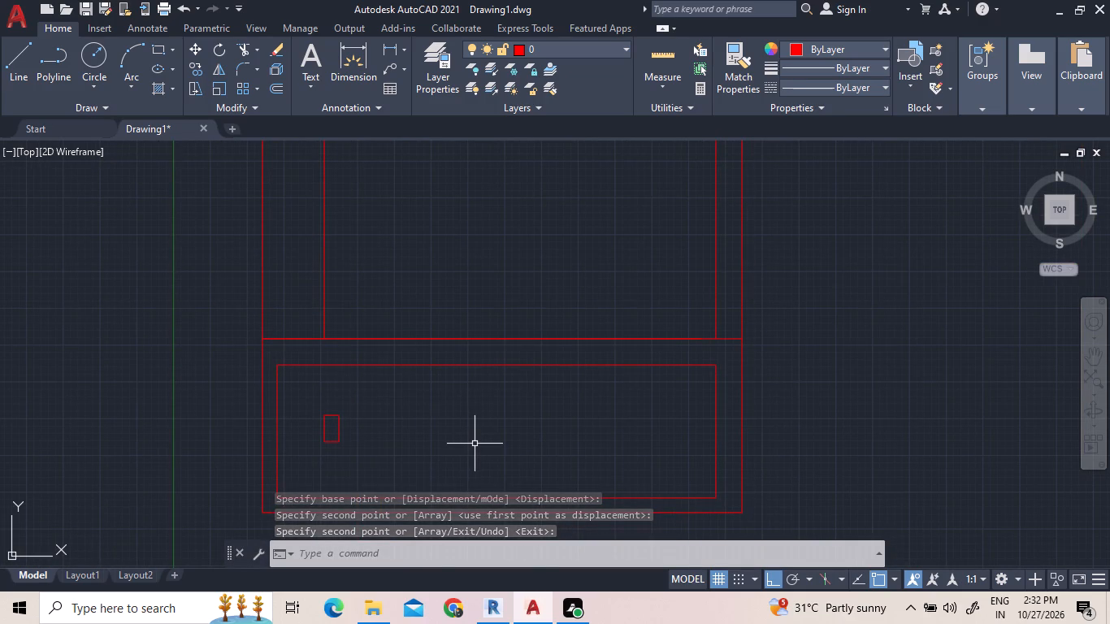
middle_click_drag(475, 444, 457, 540)
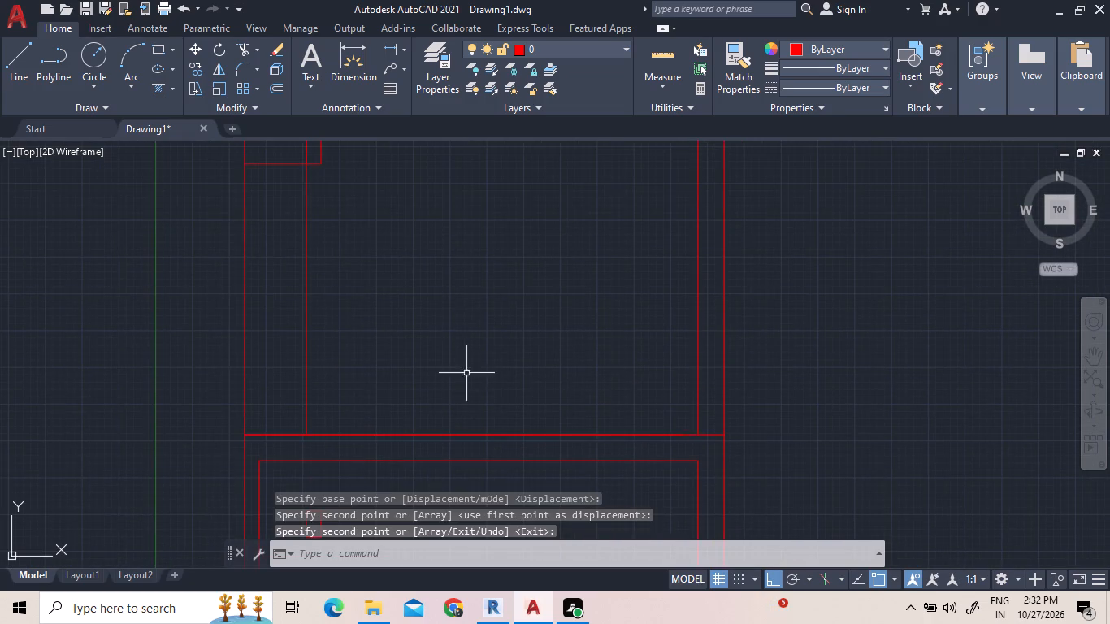
scroll(424, 344, "down", 1)
scroll(382, 184, "up", 1)
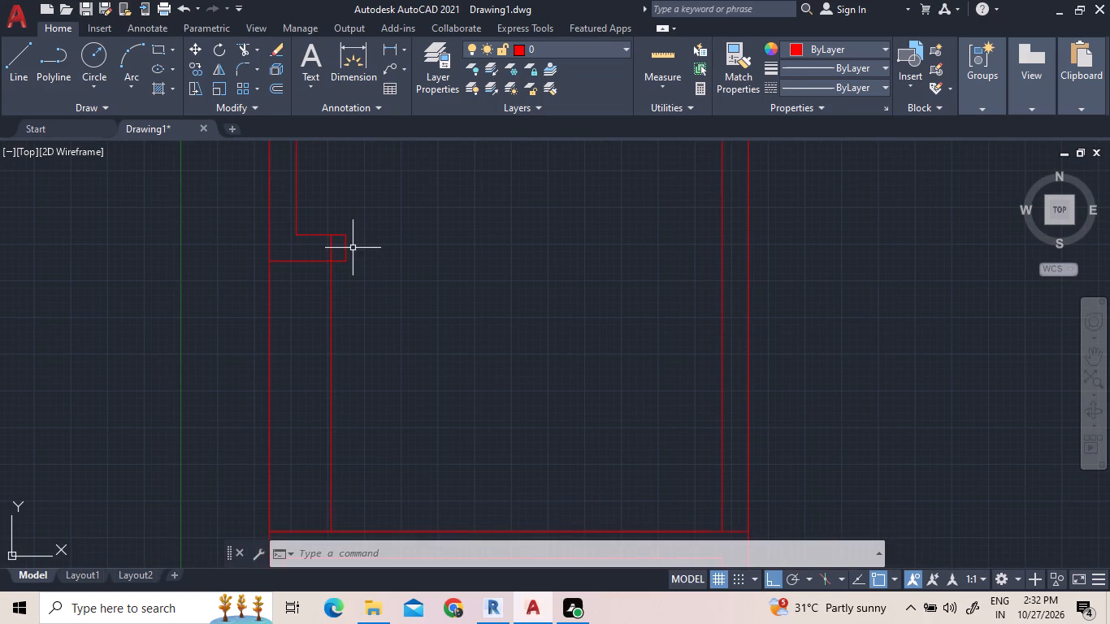
scroll(374, 258, "down", 2)
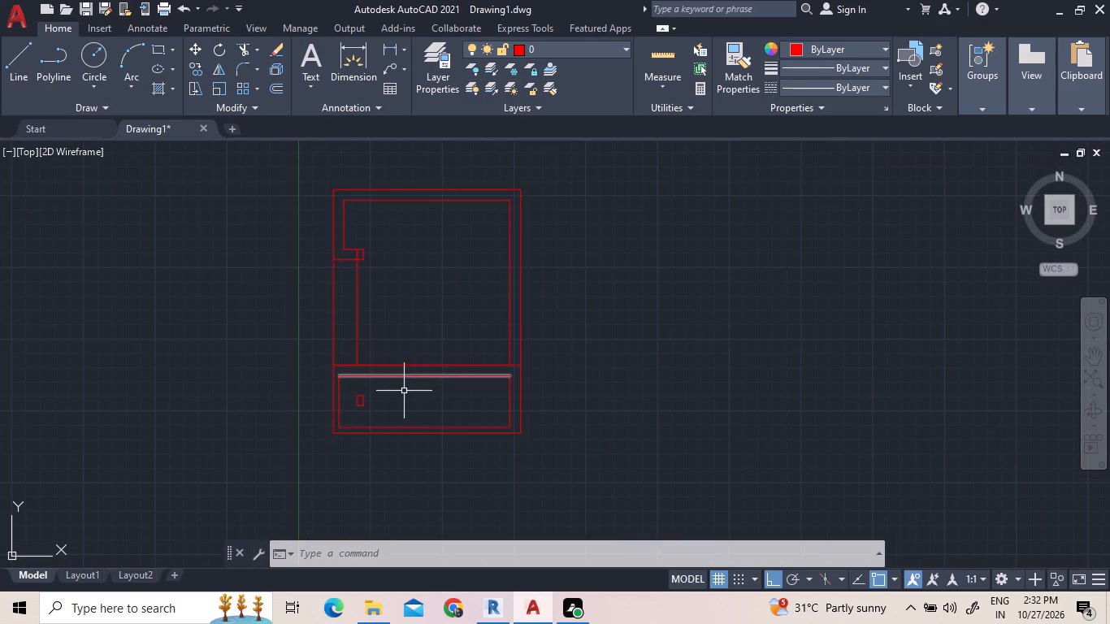
scroll(401, 403, "up", 2)
middle_click_drag(729, 298, 632, 333)
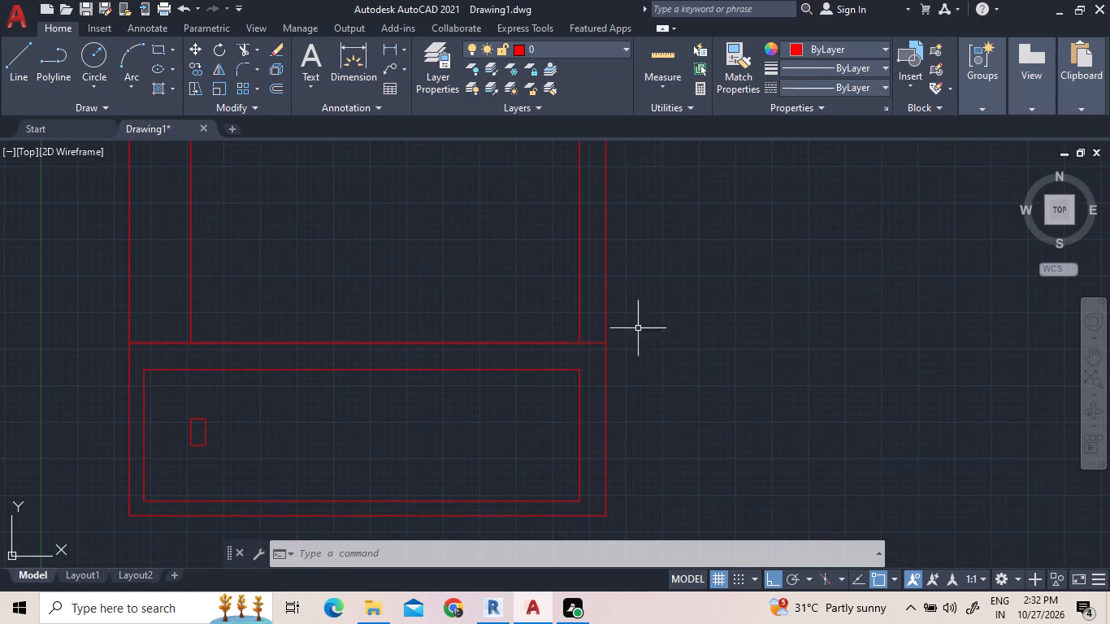
left_click(252, 50)
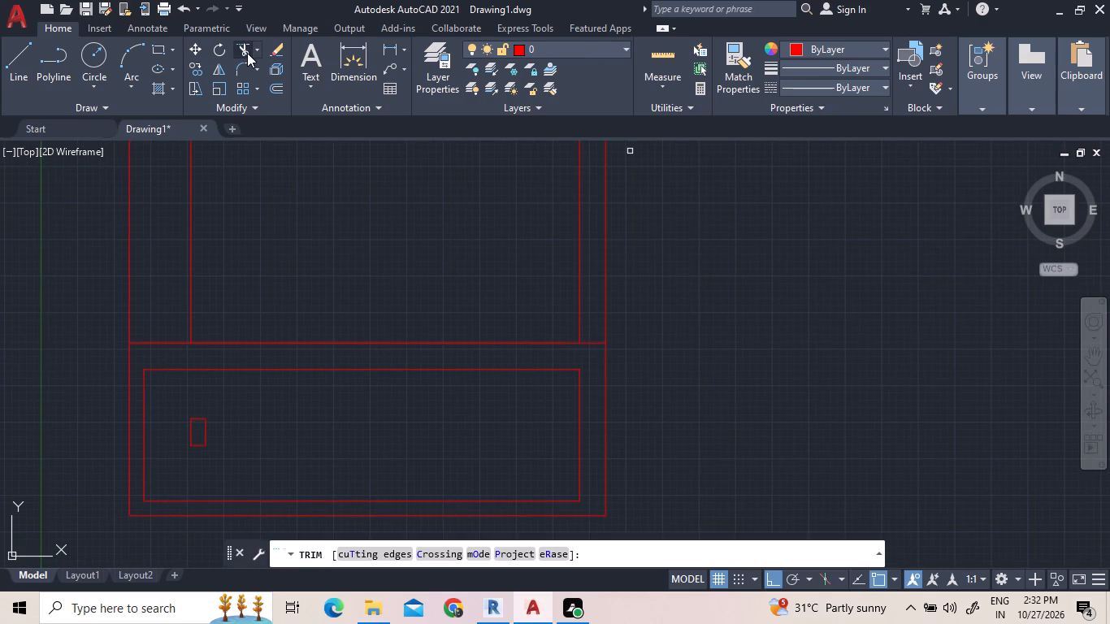
left_click(247, 53)
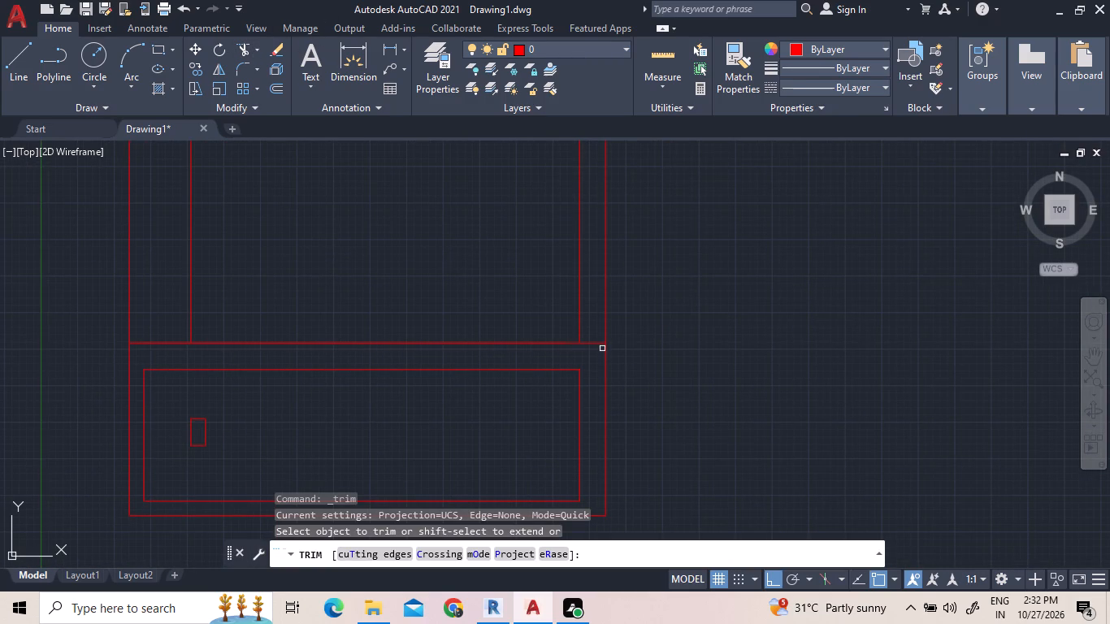
left_click(592, 345)
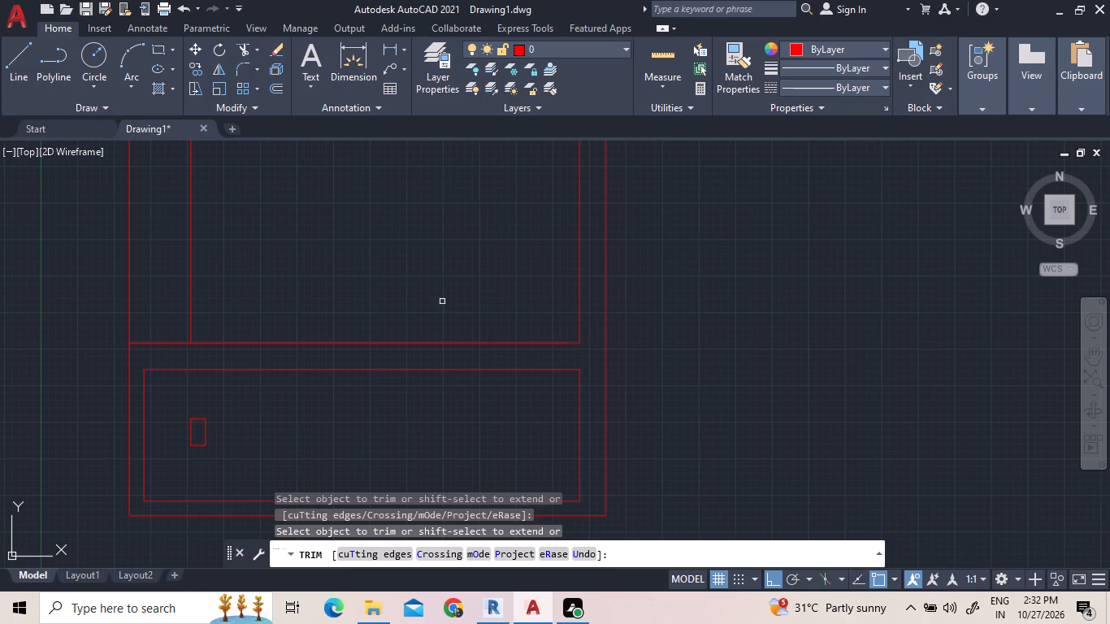
right_click(442, 300)
left_click(454, 305)
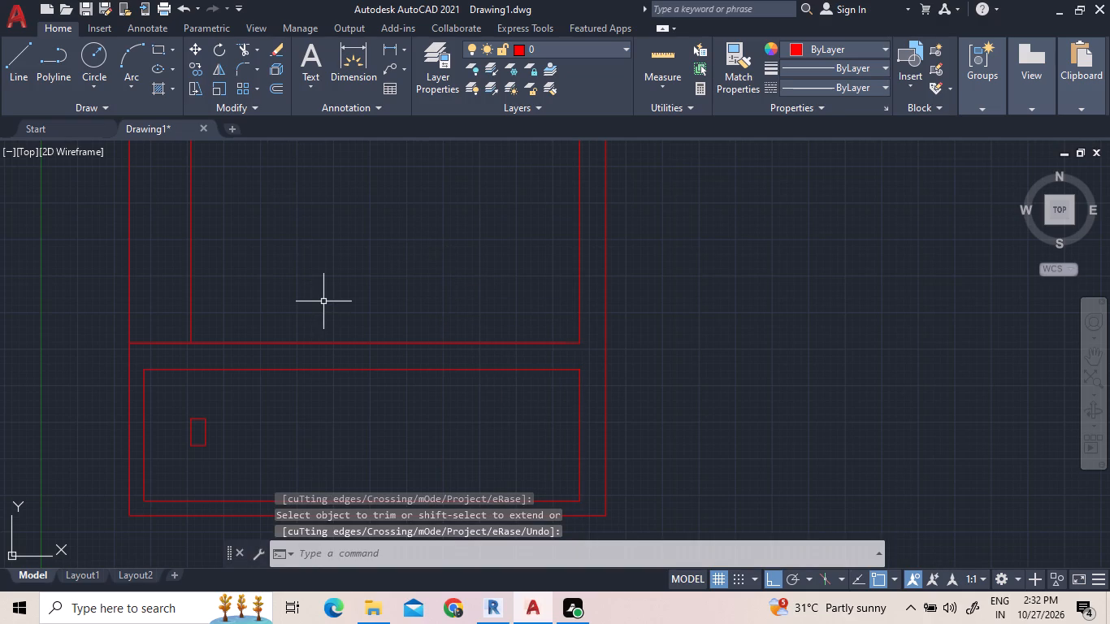
Insert the Door - Imperial block from the architectural tool palette into the open area of the upper room.
type("tp")
key("Return")
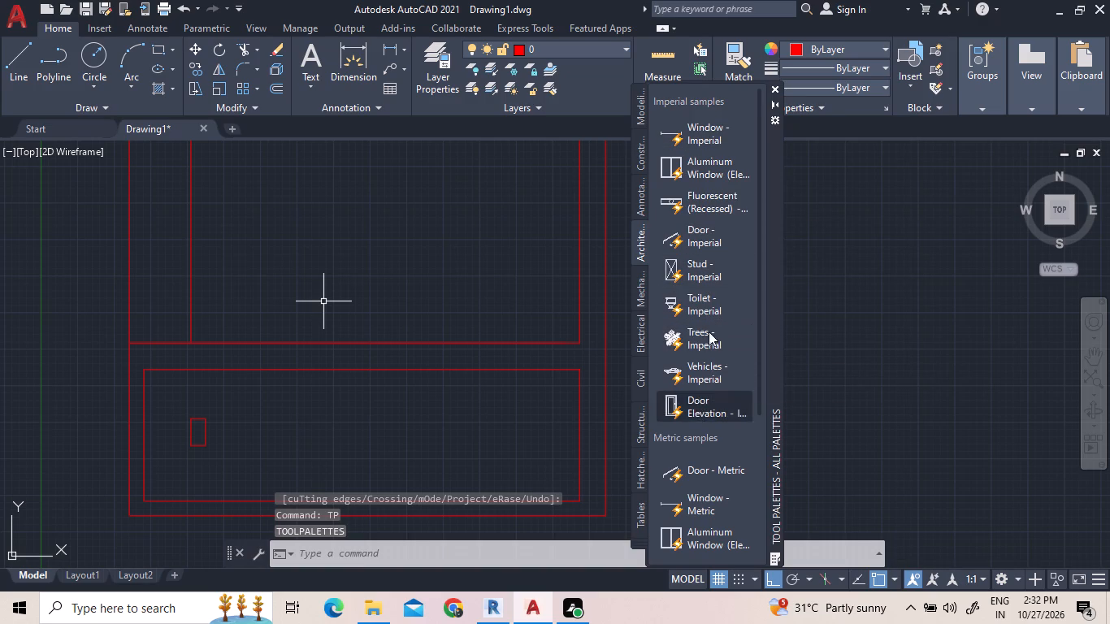
left_click_drag(703, 234, 695, 238)
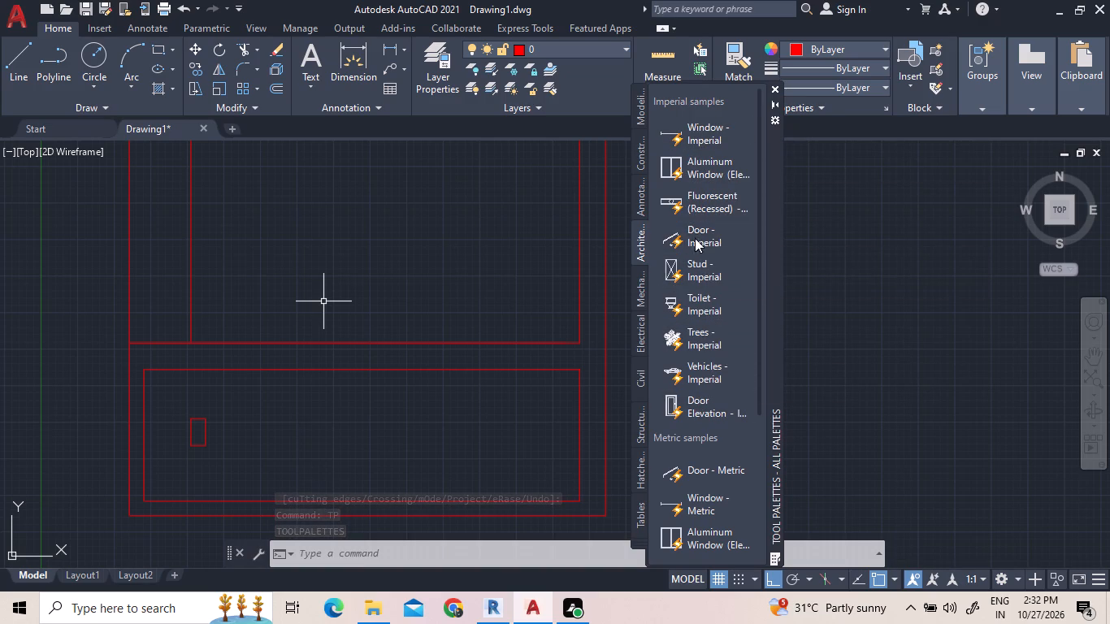
left_click_drag(695, 238, 395, 264)
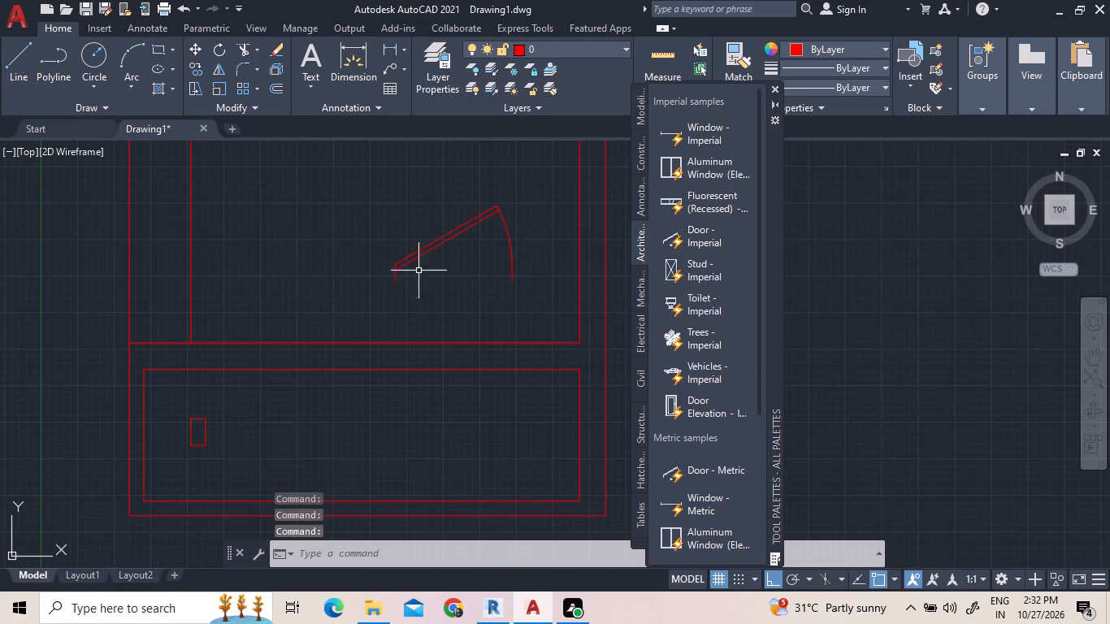
Set the inserted door's opening angle to Open 90º and close the tool palettes.
left_click(462, 229)
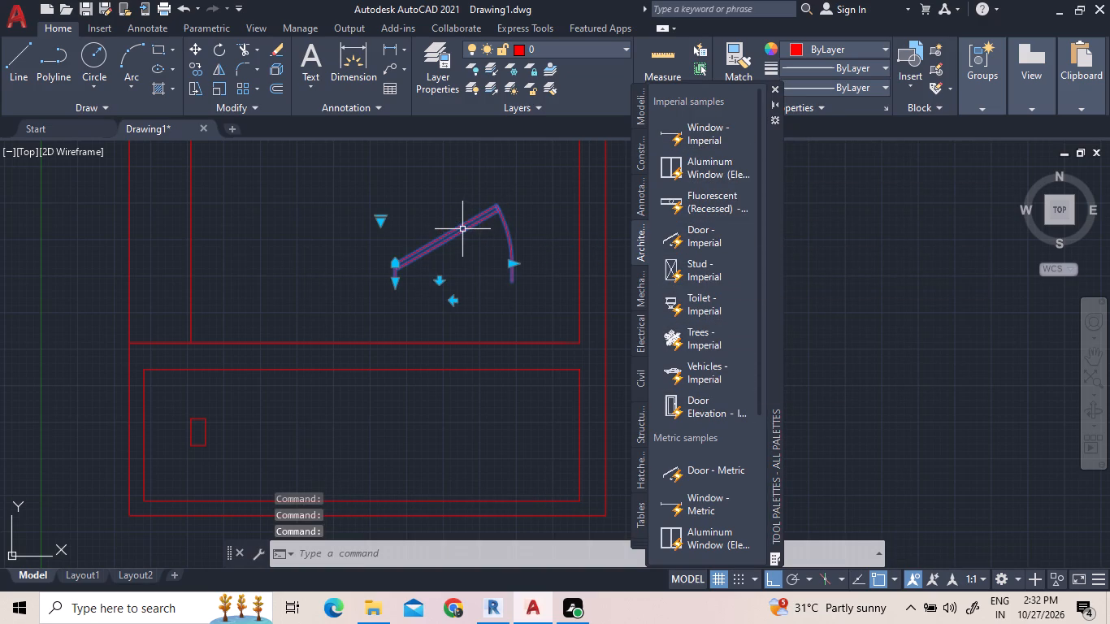
left_click(379, 214)
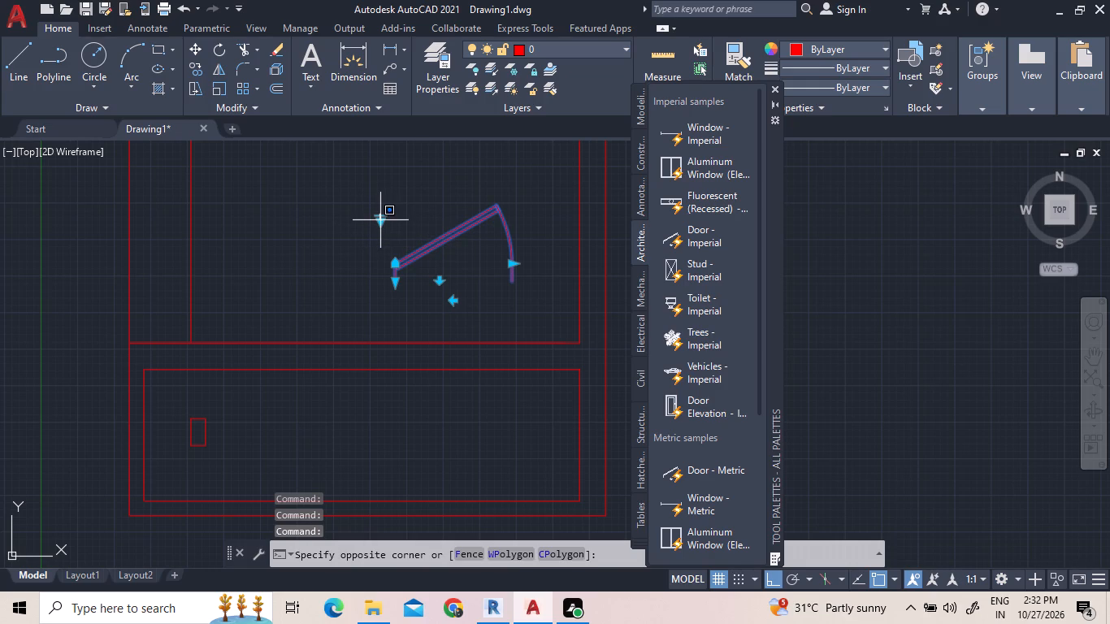
left_click(379, 218)
left_click(382, 223)
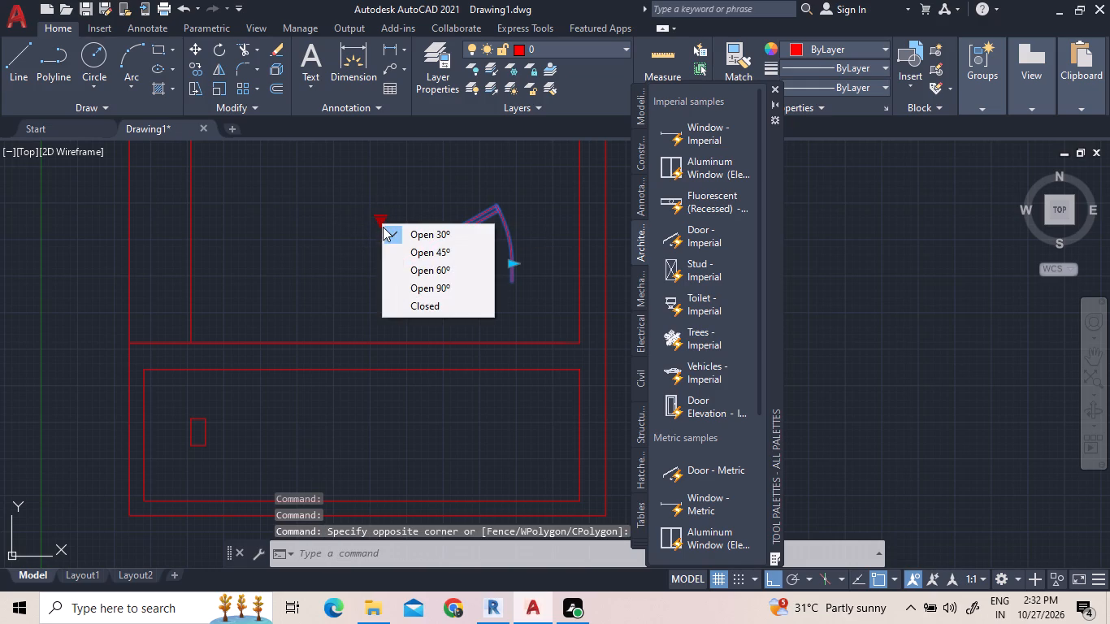
left_click(405, 281)
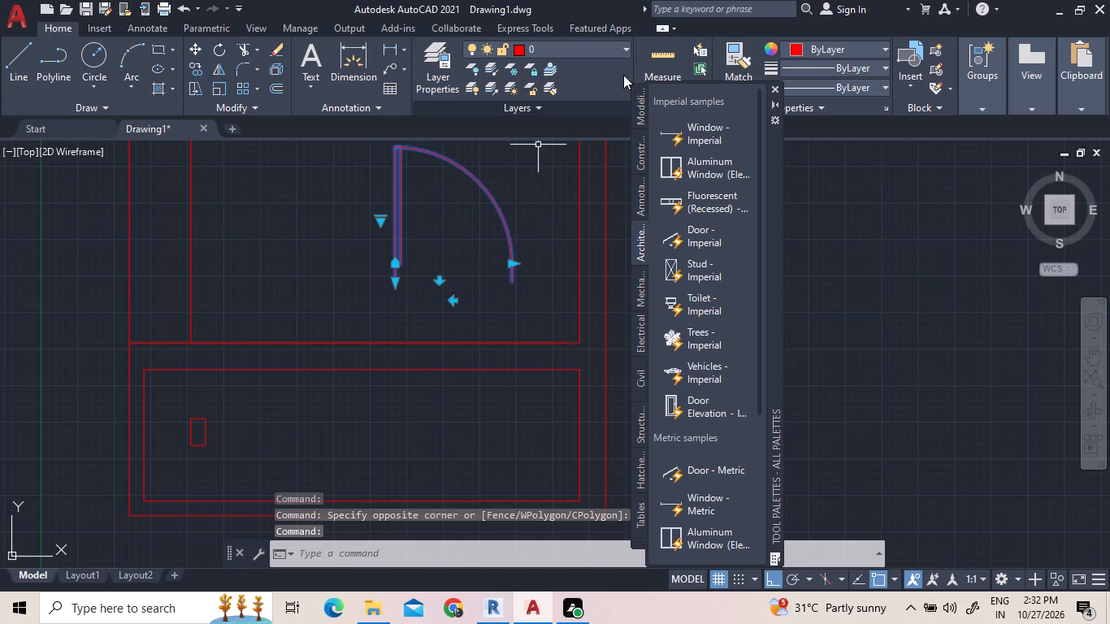
left_click(774, 88)
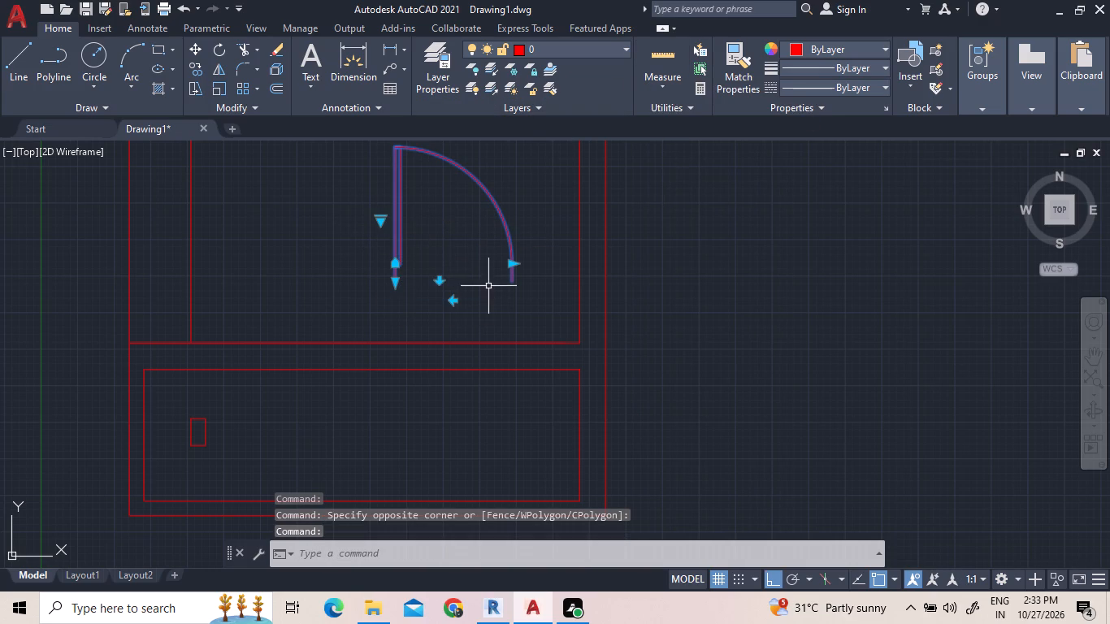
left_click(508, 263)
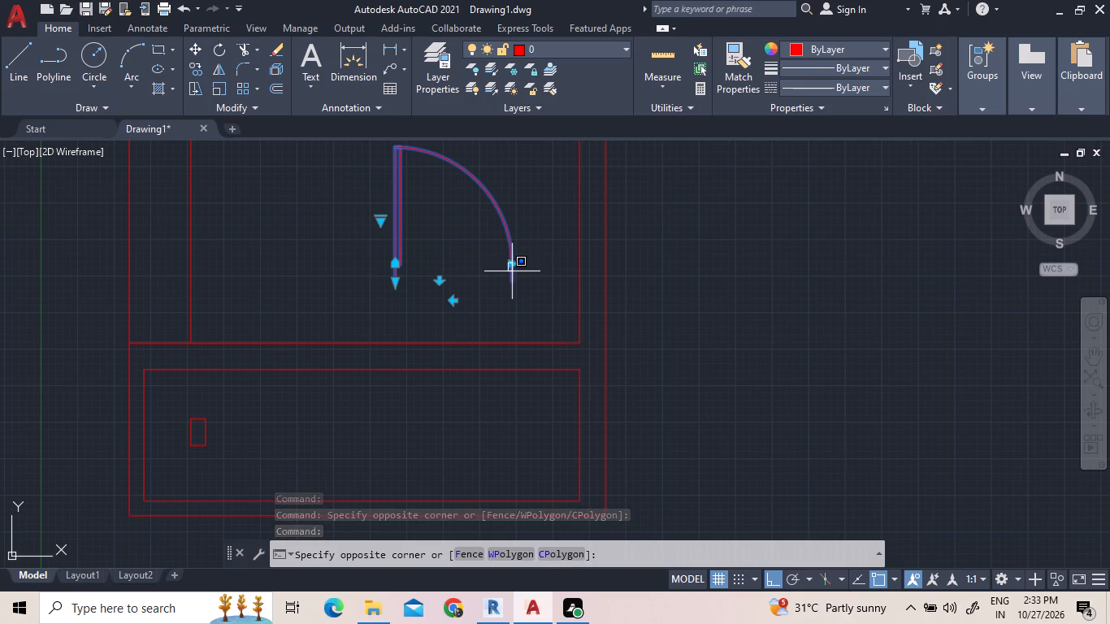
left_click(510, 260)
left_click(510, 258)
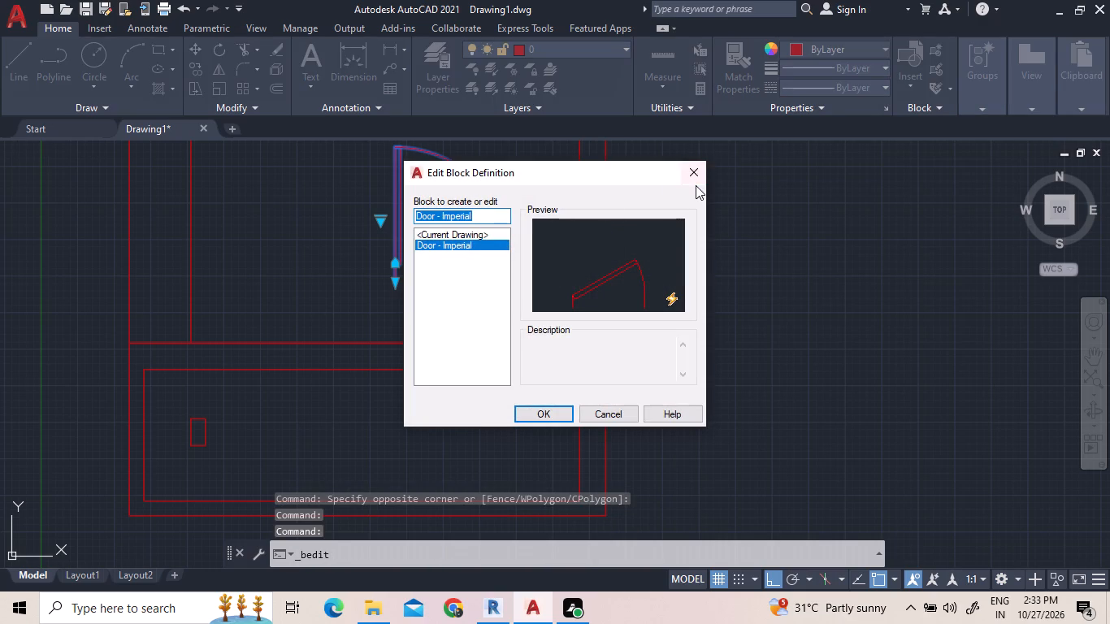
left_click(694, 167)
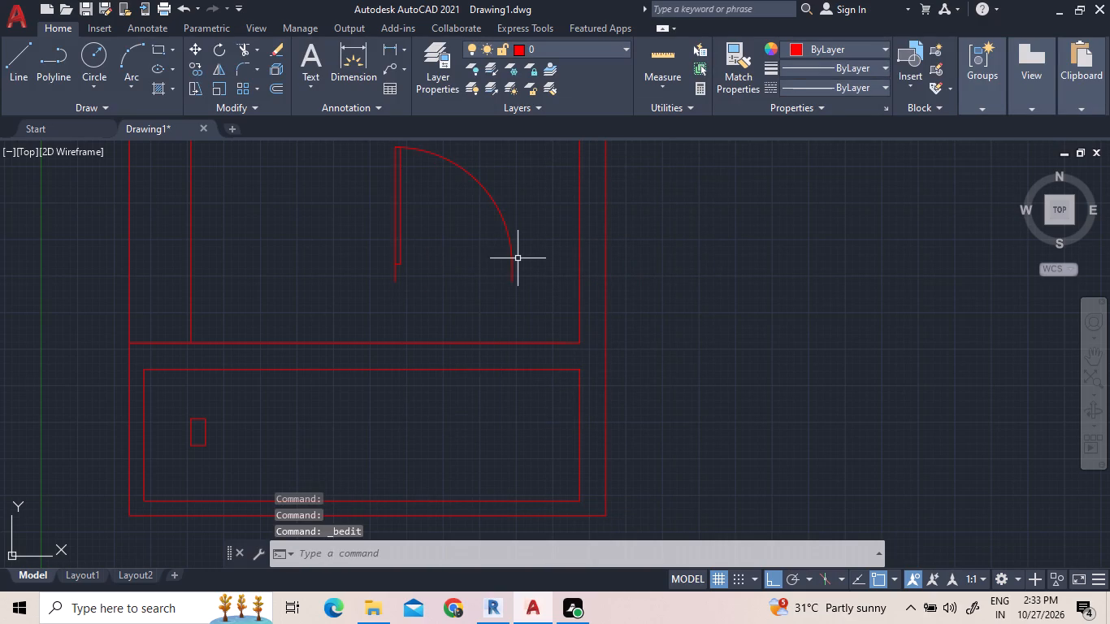
Reduce the door block's opening width by one preset size increment, keeping the hinge side in place.
left_click(511, 271)
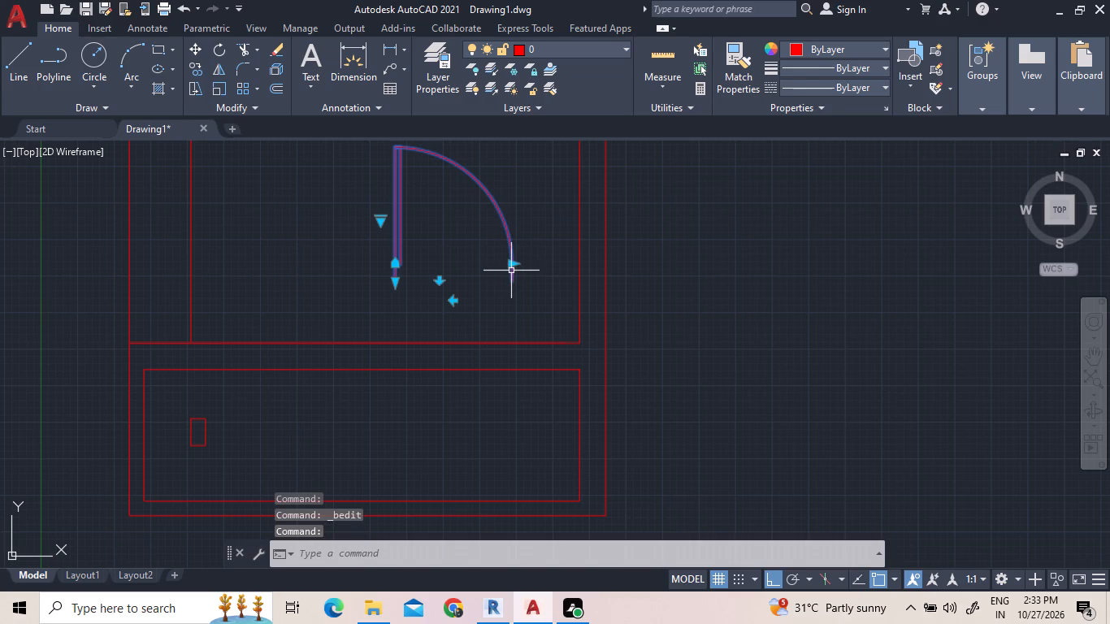
left_click(510, 261)
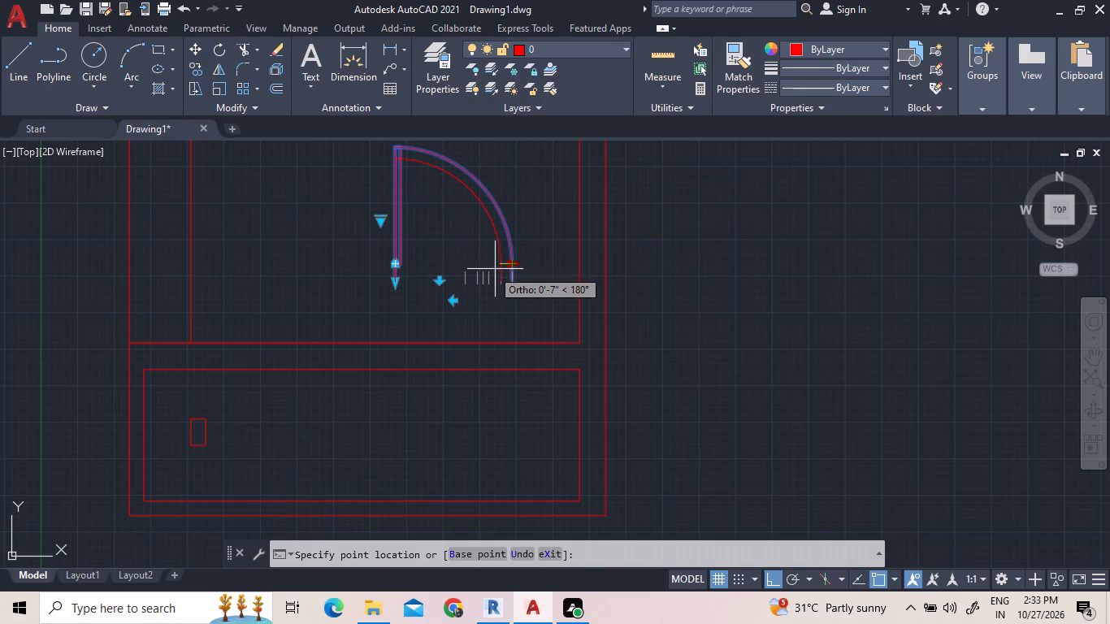
left_click(500, 269)
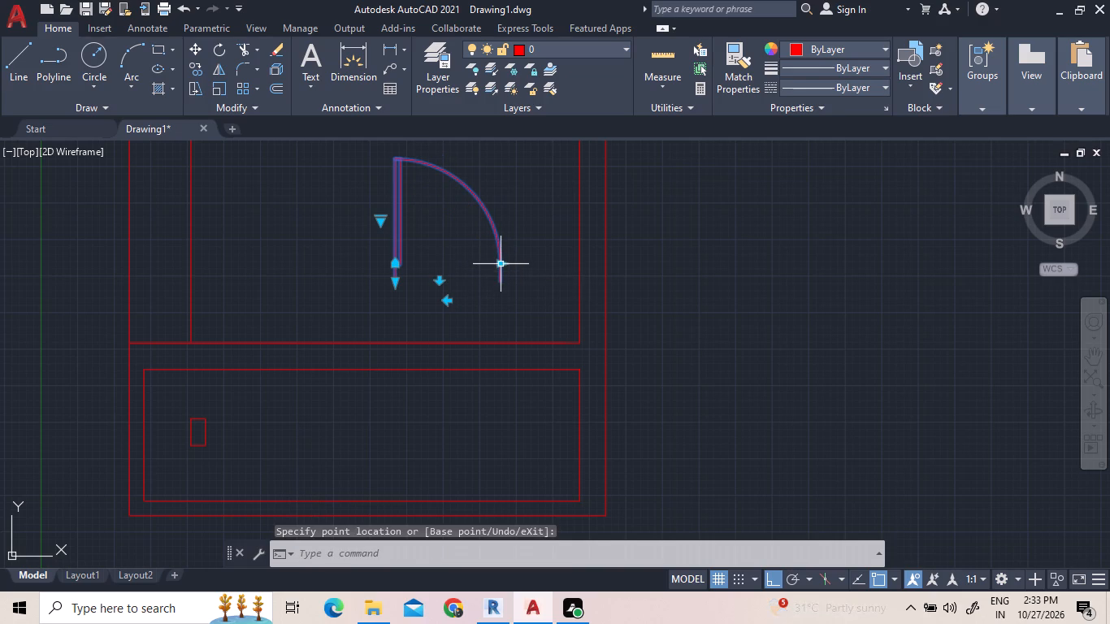
left_click(500, 266)
left_click(500, 266)
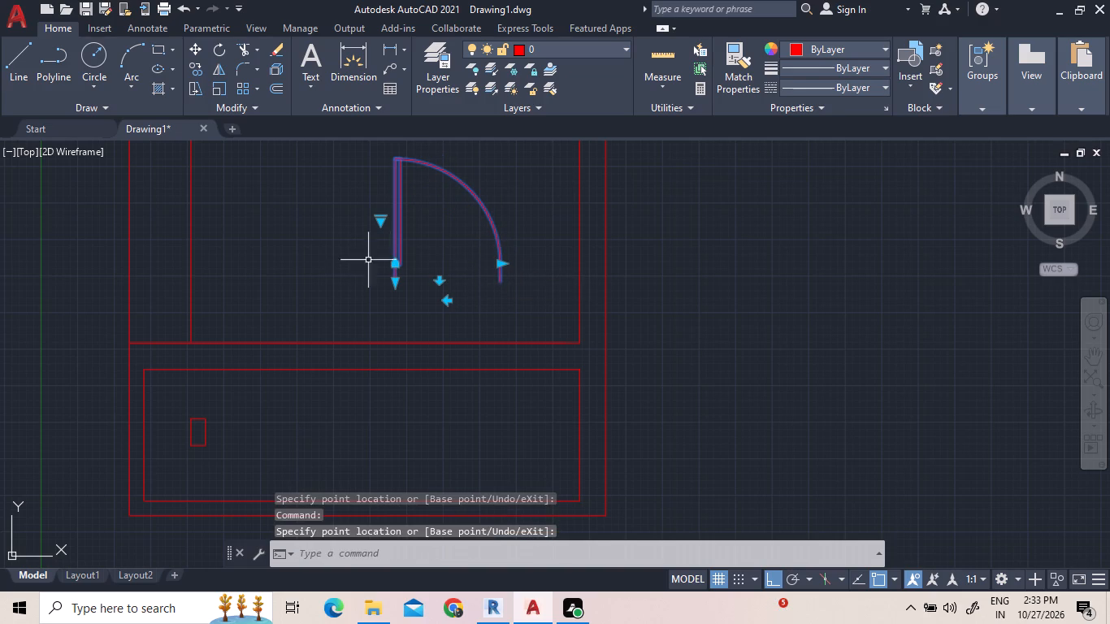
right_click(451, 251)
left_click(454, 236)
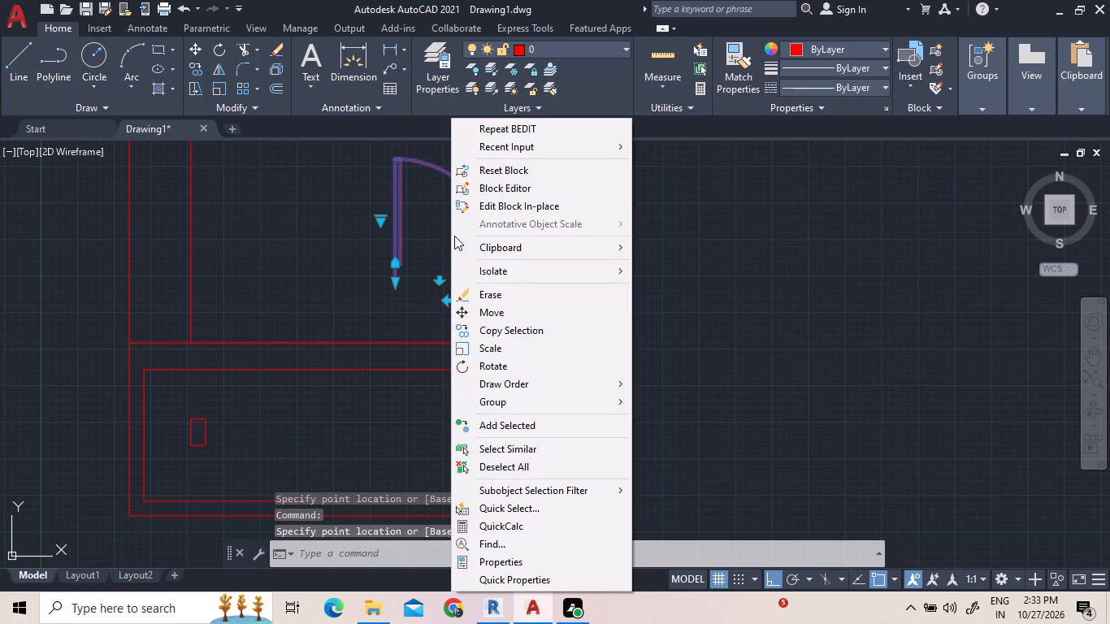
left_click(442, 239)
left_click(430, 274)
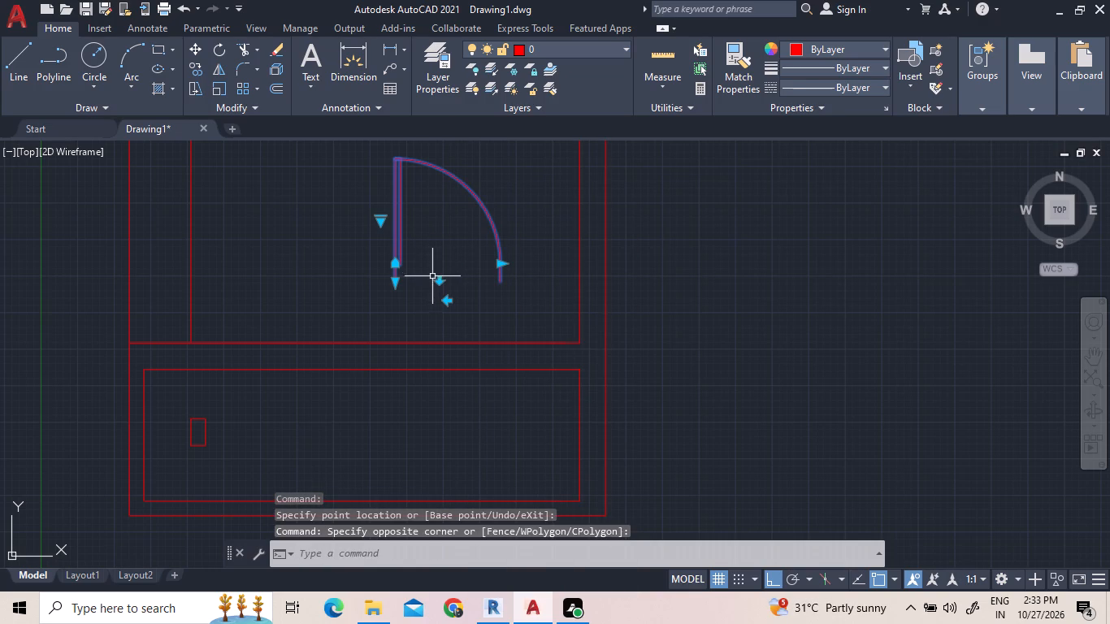
Flip the door block so it swings downward and its hinge sits on the opposite side of the opening.
left_click(442, 277)
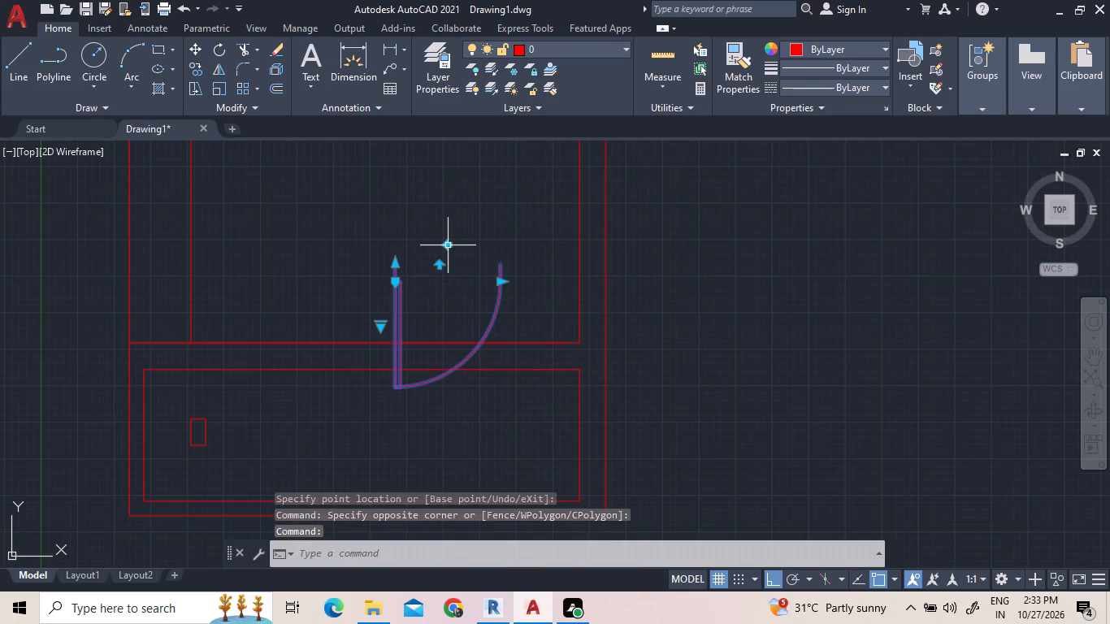
left_click(444, 241)
Move the door block by its upper hinge-side corner to the inner corner where the upper room's bottom line meets the right wall.
right_click(475, 240)
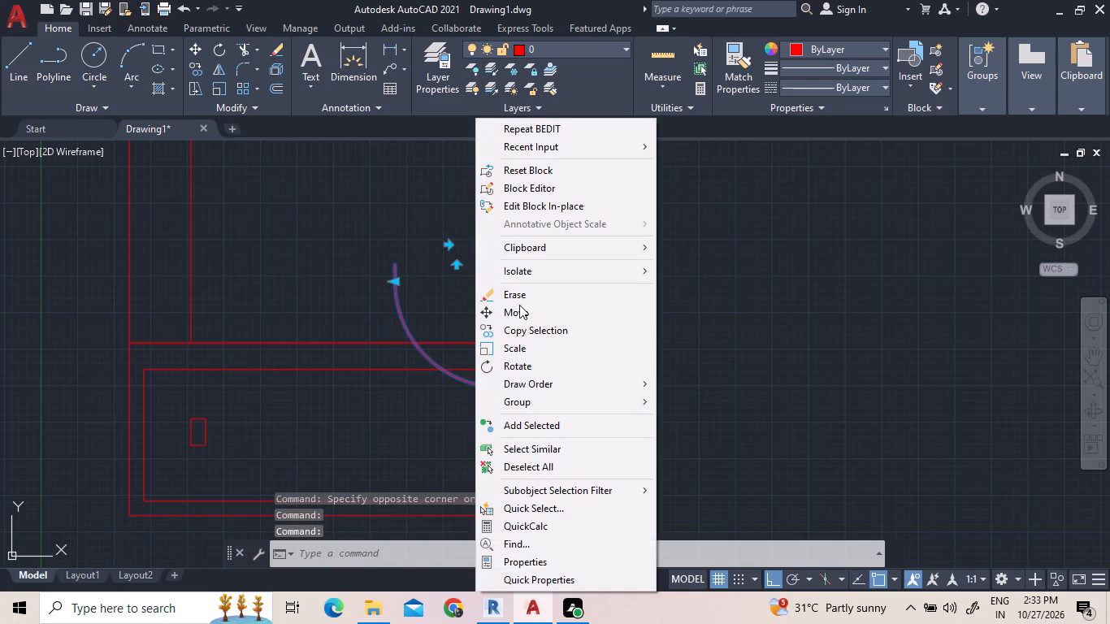
left_click(519, 305)
left_click(498, 266)
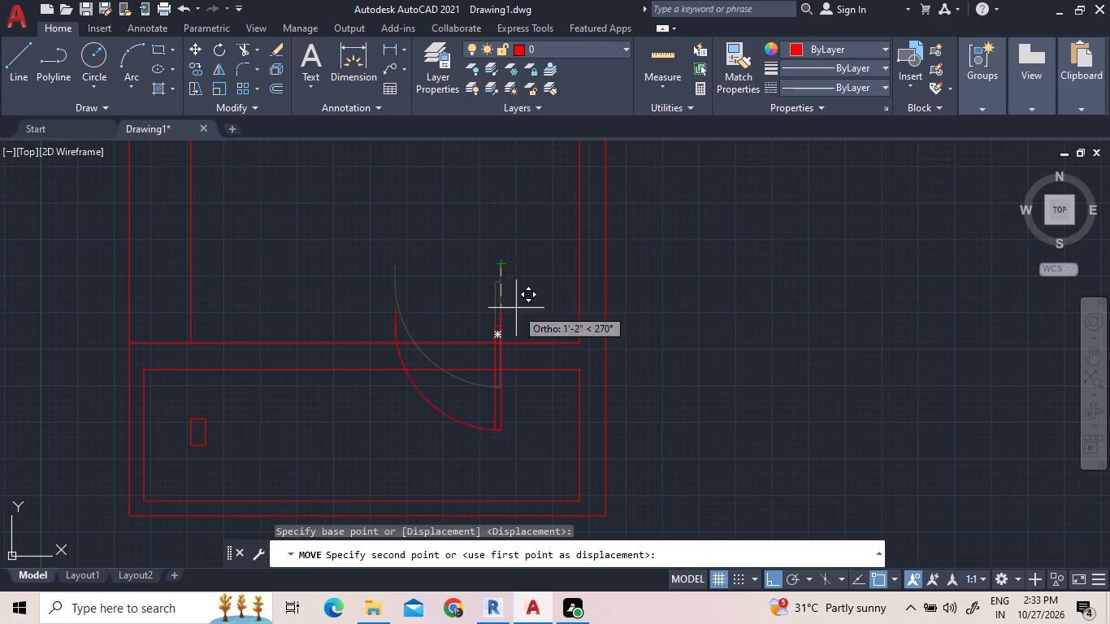
scroll(575, 354, "up", 5)
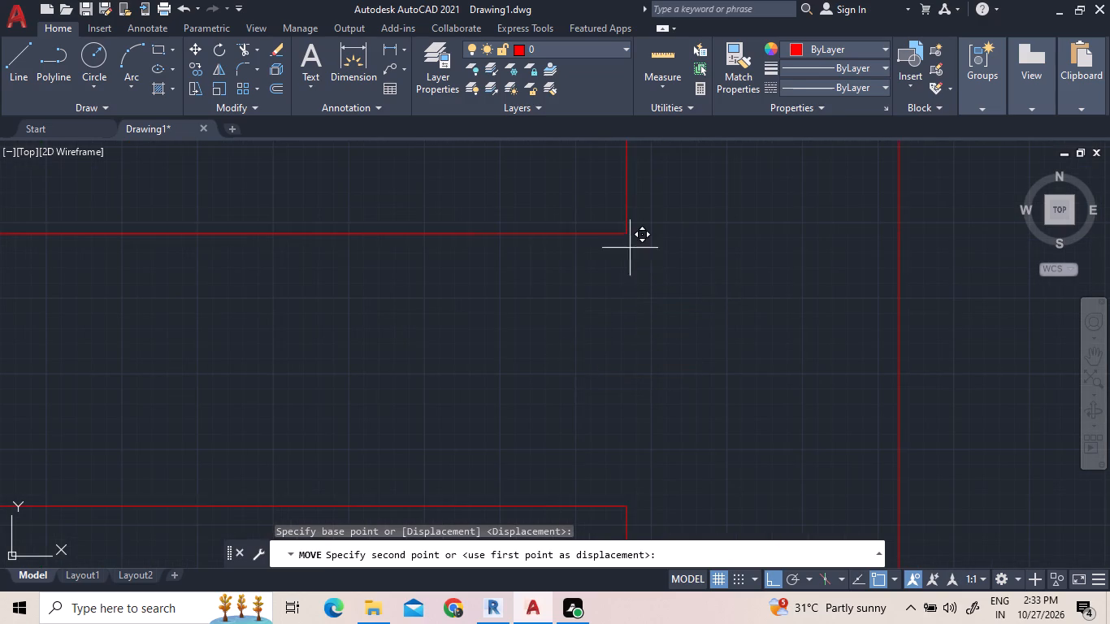
left_click(623, 230)
scroll(622, 232, "down", 3)
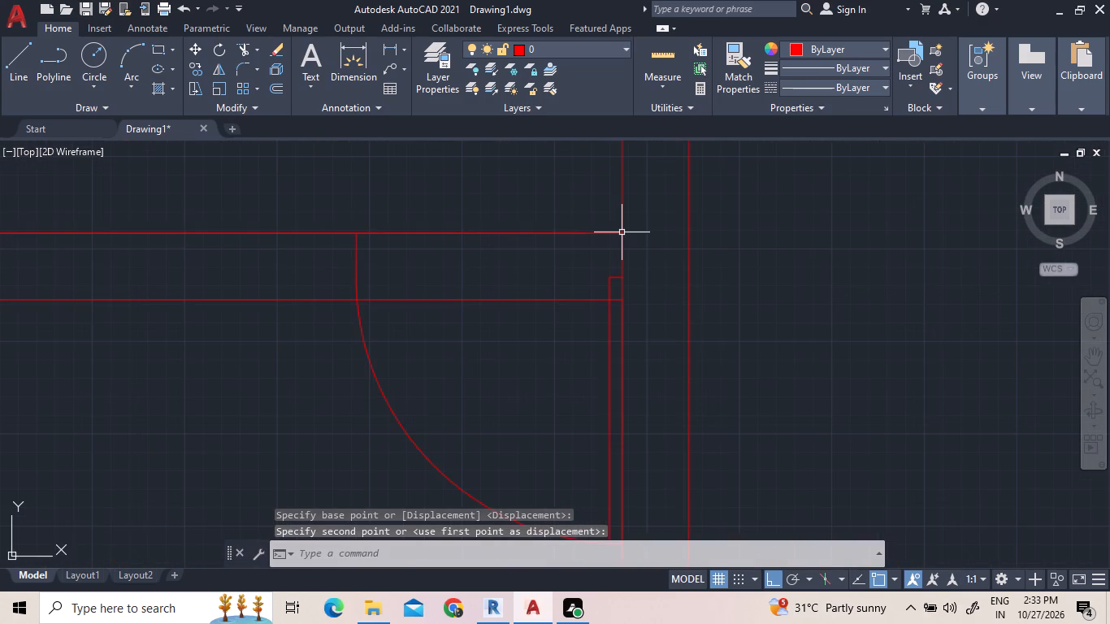
scroll(529, 394, "down", 2)
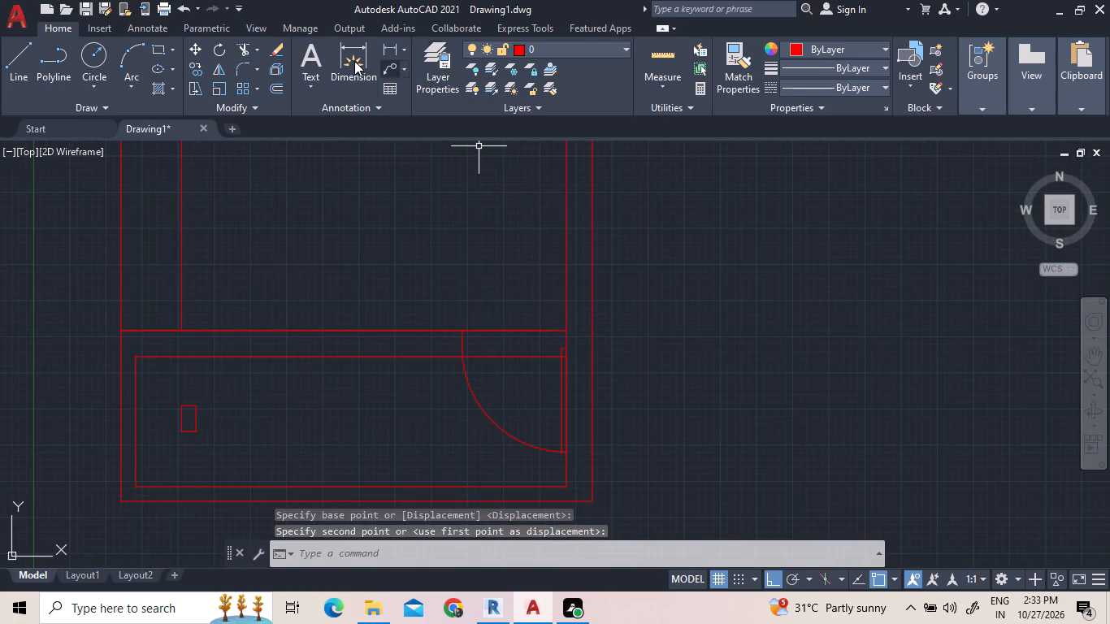
Trim both lines of the wall between the two rooms across the door opening, including the short remnant inside the door leaf.
left_click(241, 50)
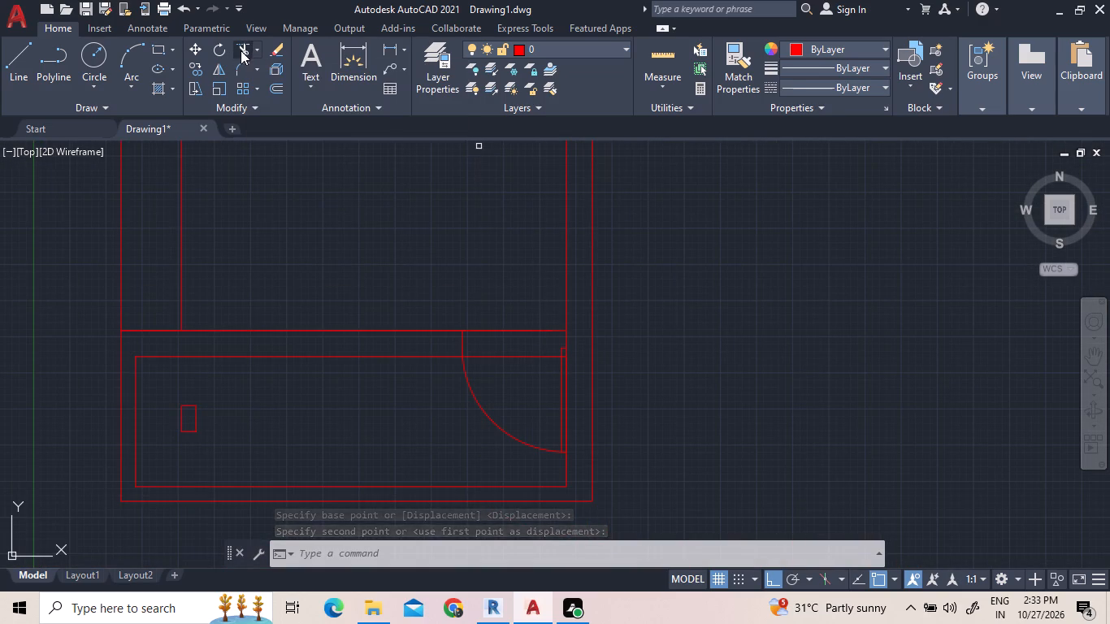
left_click(548, 414)
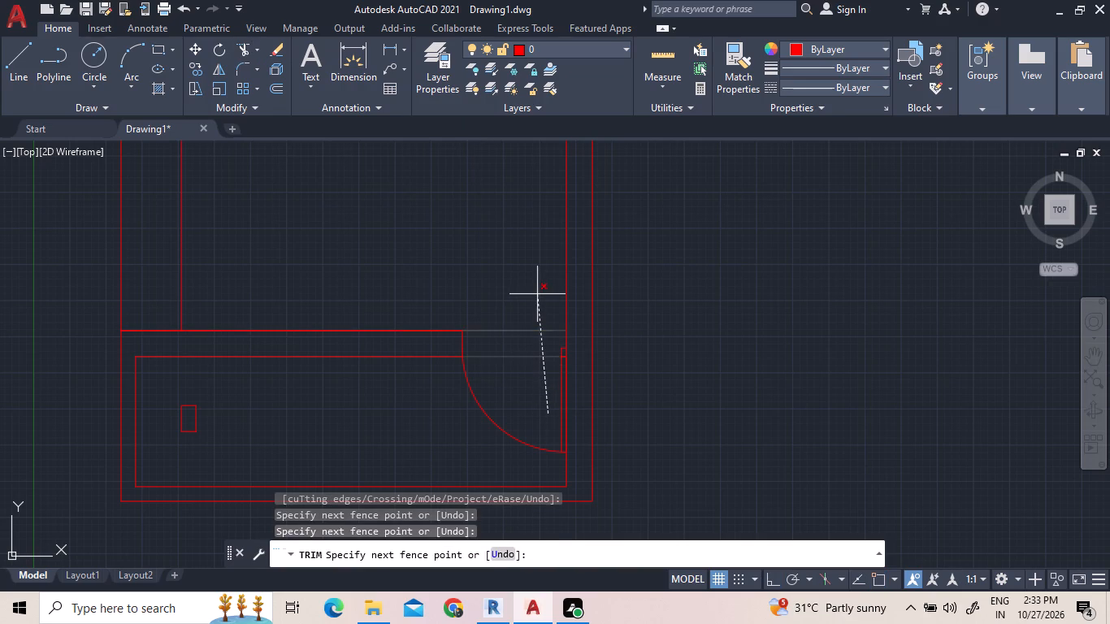
left_click(537, 292)
scroll(561, 359, "up", 5)
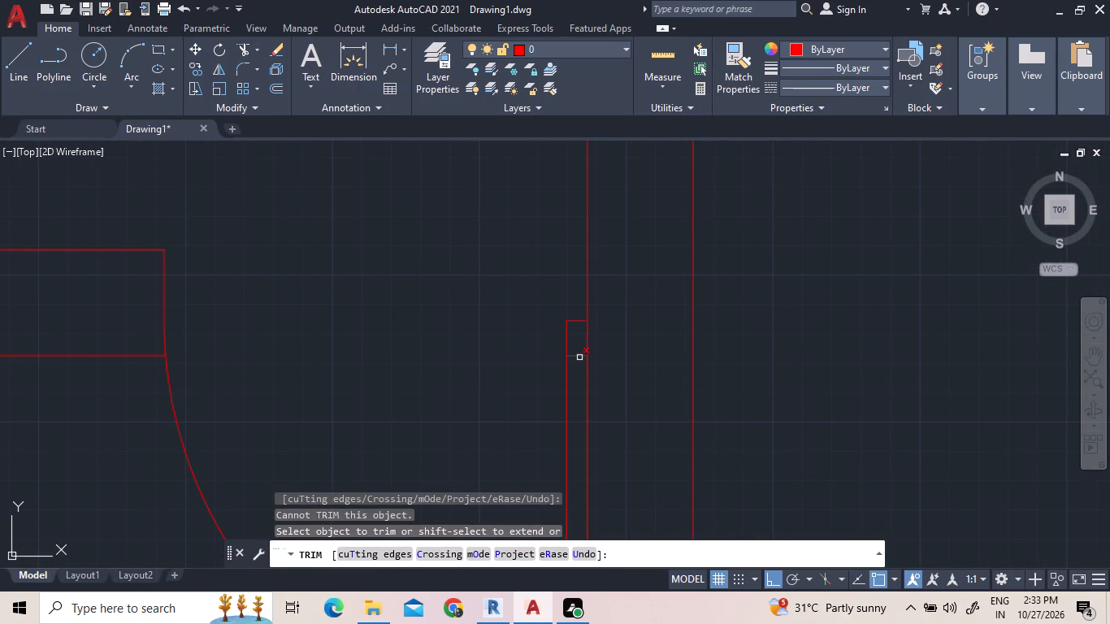
left_click(579, 357)
scroll(248, 248, "down", 4)
middle_click_drag(271, 330, 407, 390)
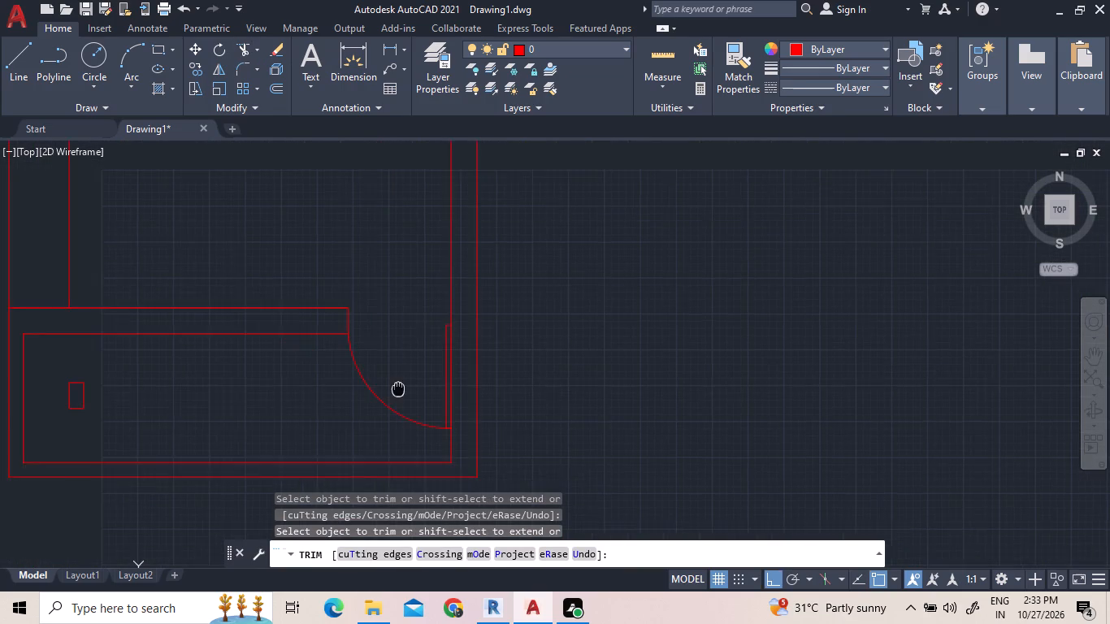
middle_click_drag(407, 390, 440, 404)
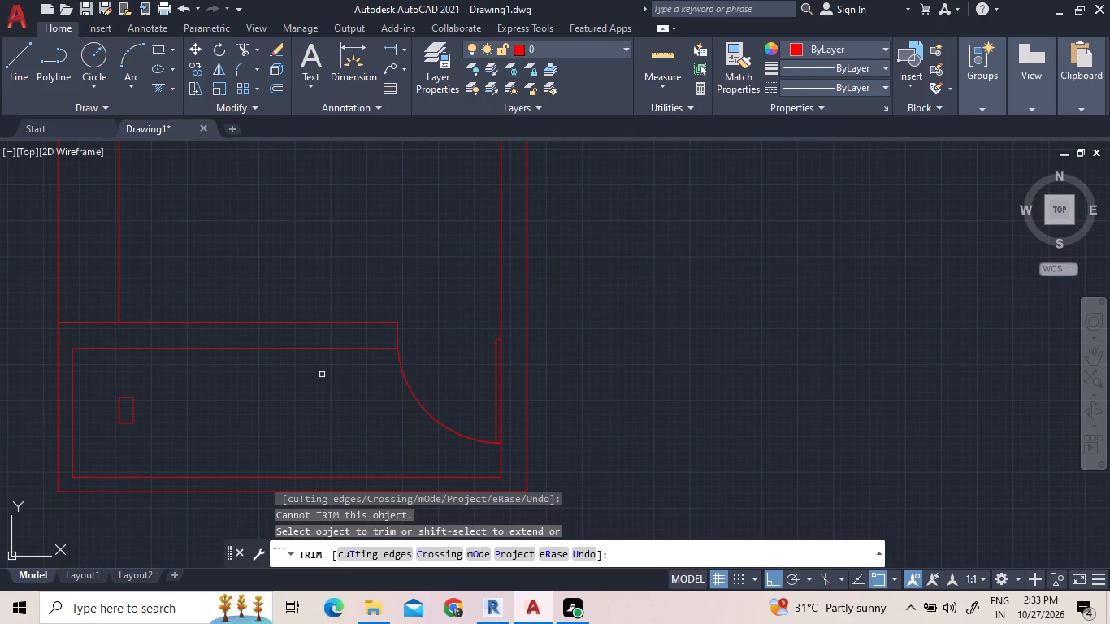
right_click(275, 281)
left_click(287, 285)
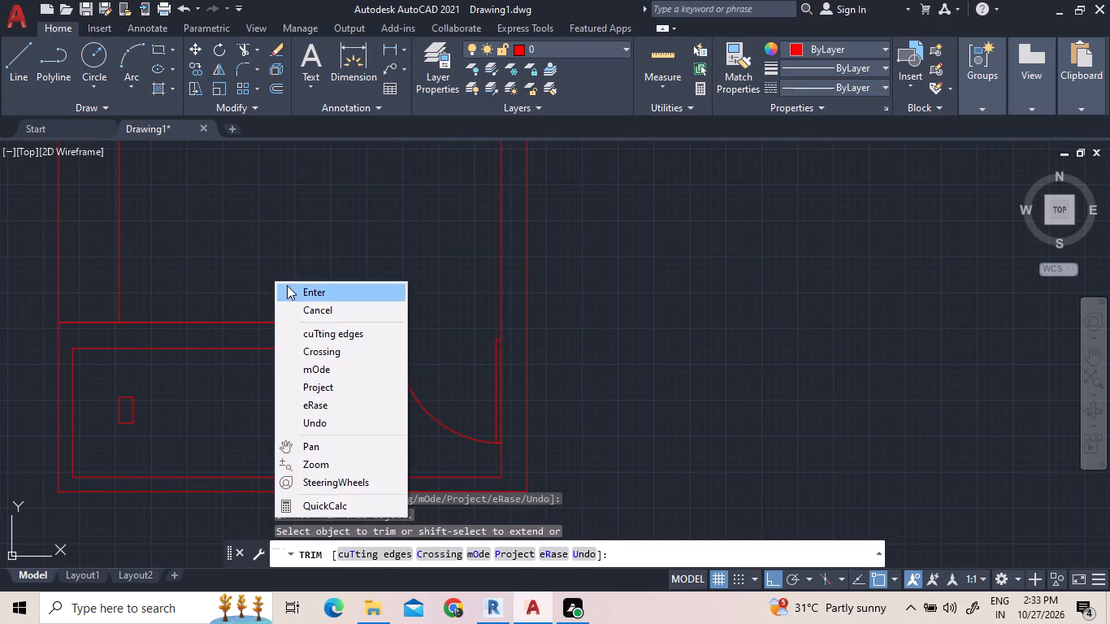
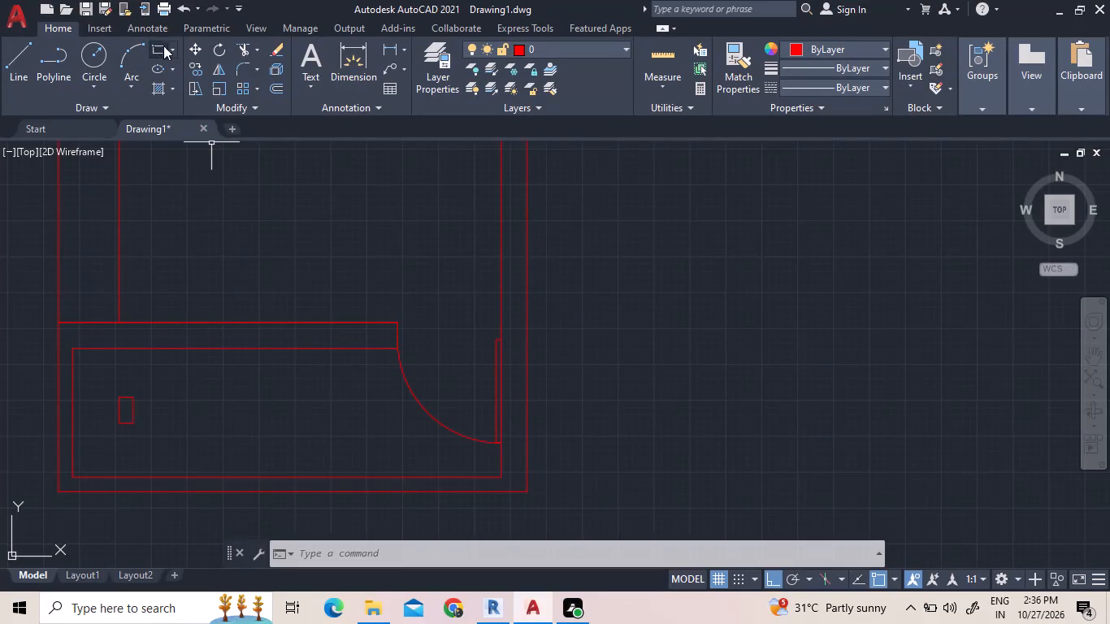
Draw a 6' by 9" window rectangle inside the wall between the two rooms, starting on the wall's upper line.
left_click(153, 50)
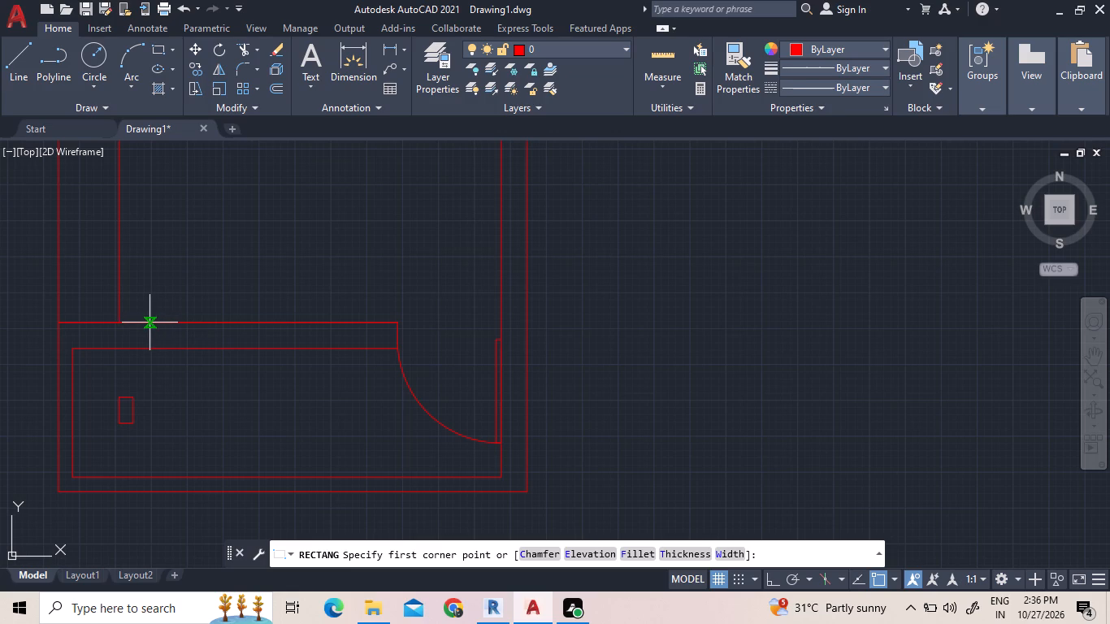
left_click(154, 323)
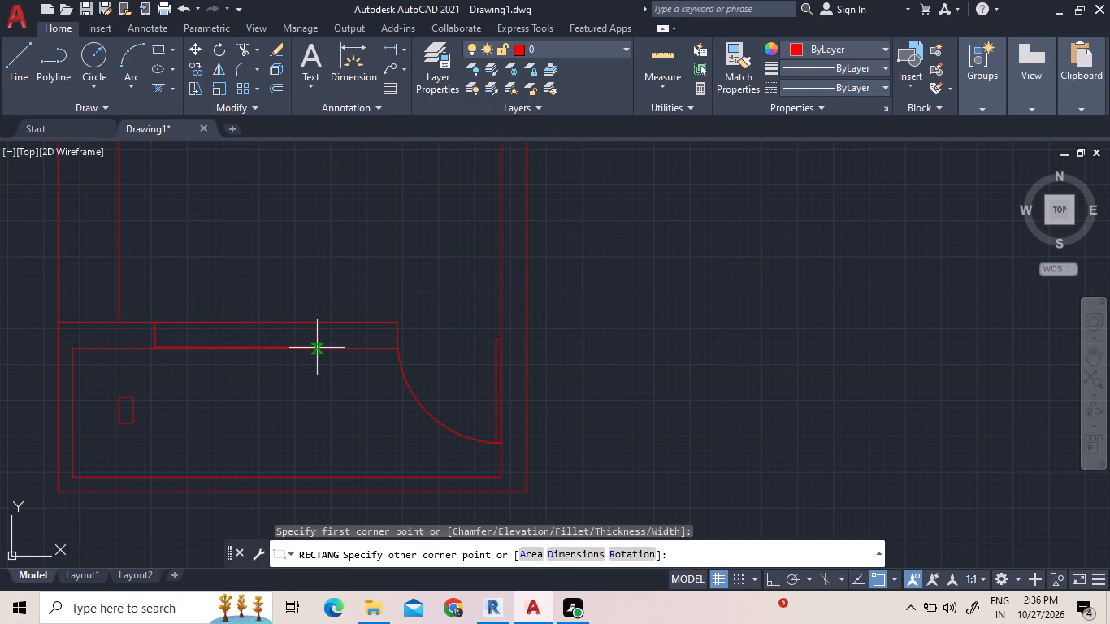
type("d")
key("space")
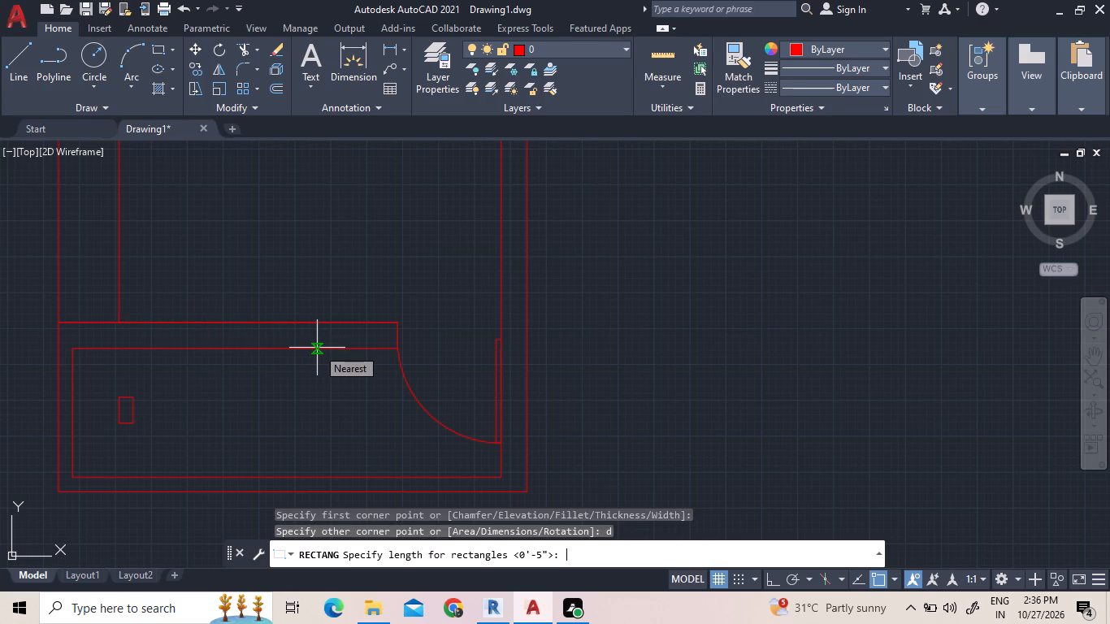
key("6")
key("apostrophe")
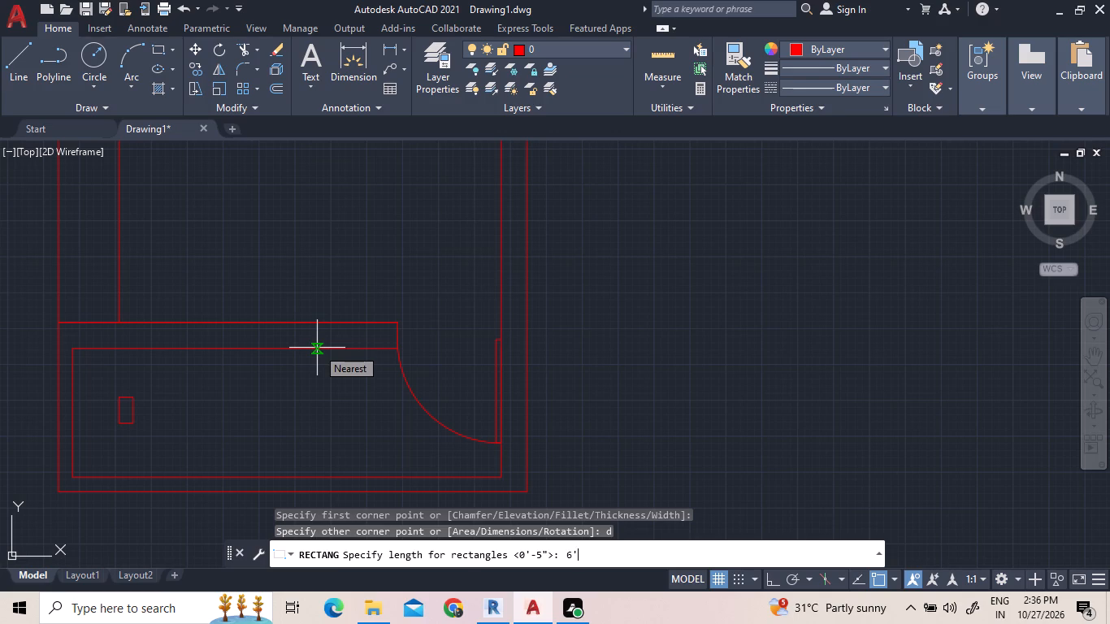
key("Return")
type("9\"")
key("Return")
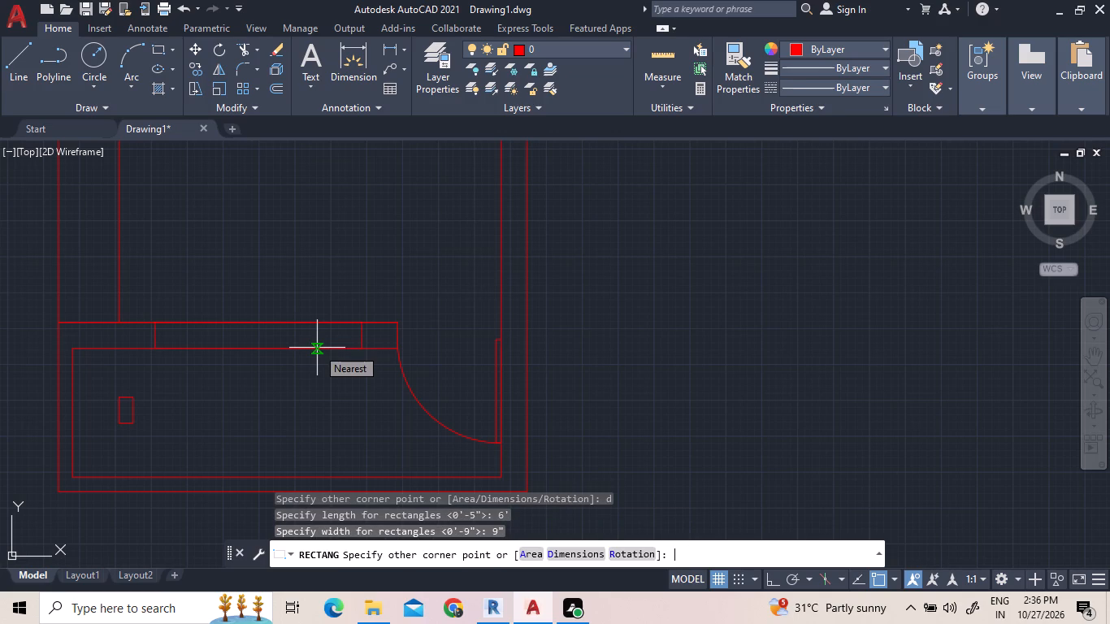
left_click(287, 374)
Move the window rectangle slightly left along the wall, away from the door, using its left edge's midpoint as base point.
left_click(155, 328)
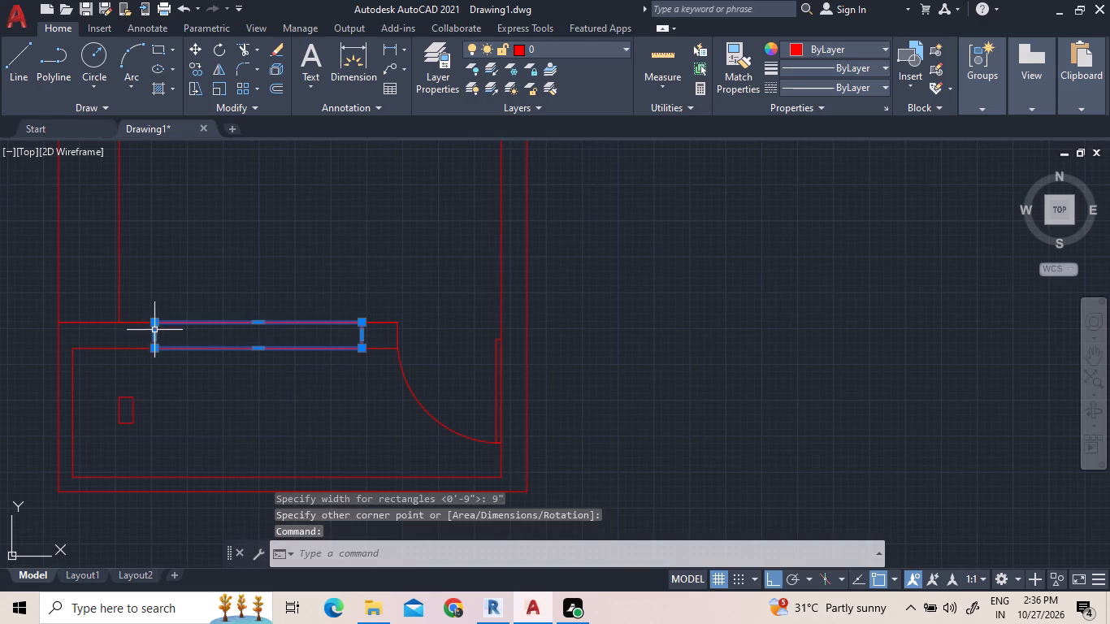
right_click(141, 327)
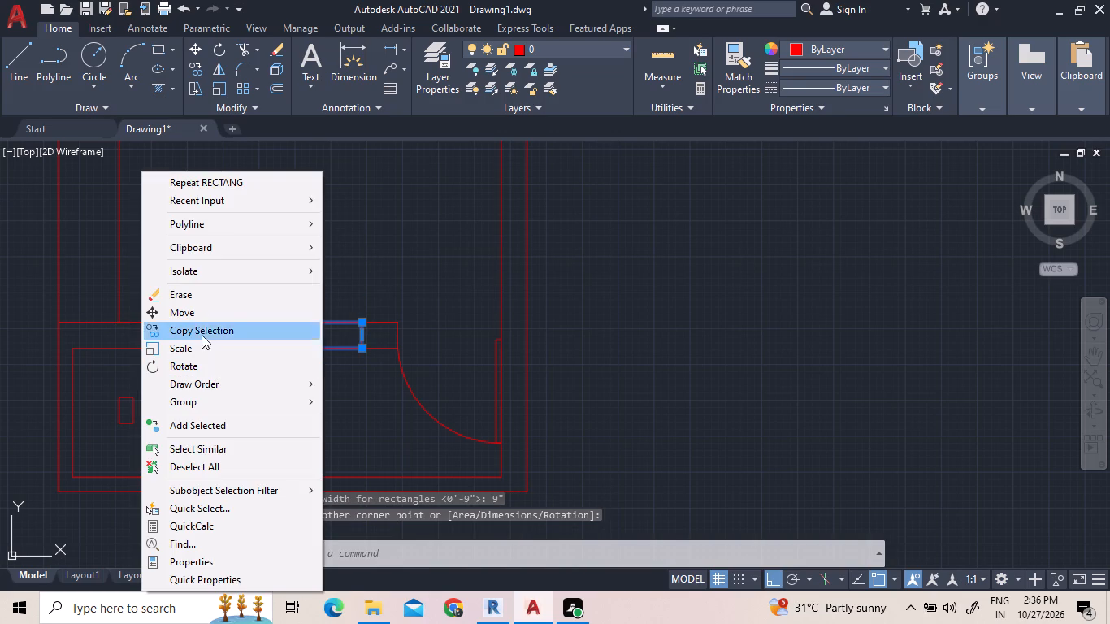
left_click(189, 314)
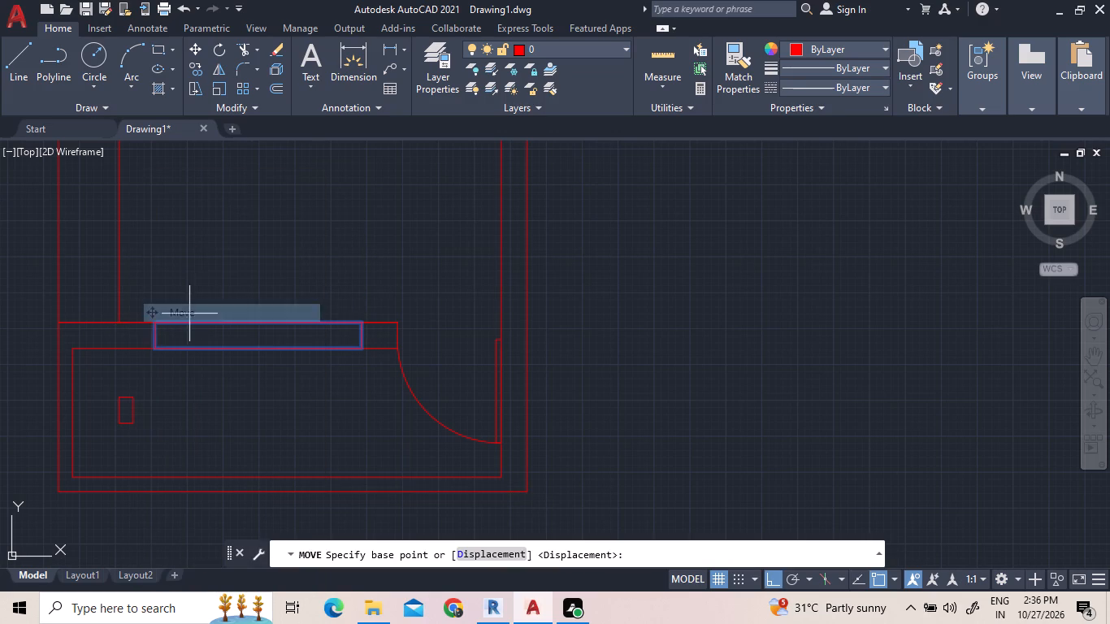
left_click(157, 337)
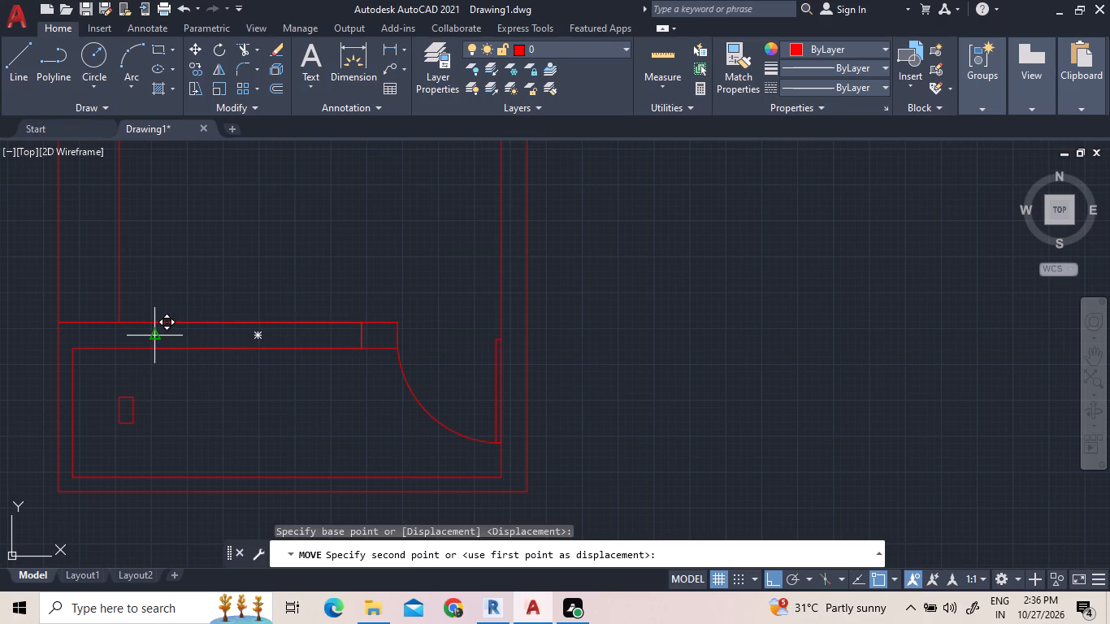
left_click(142, 336)
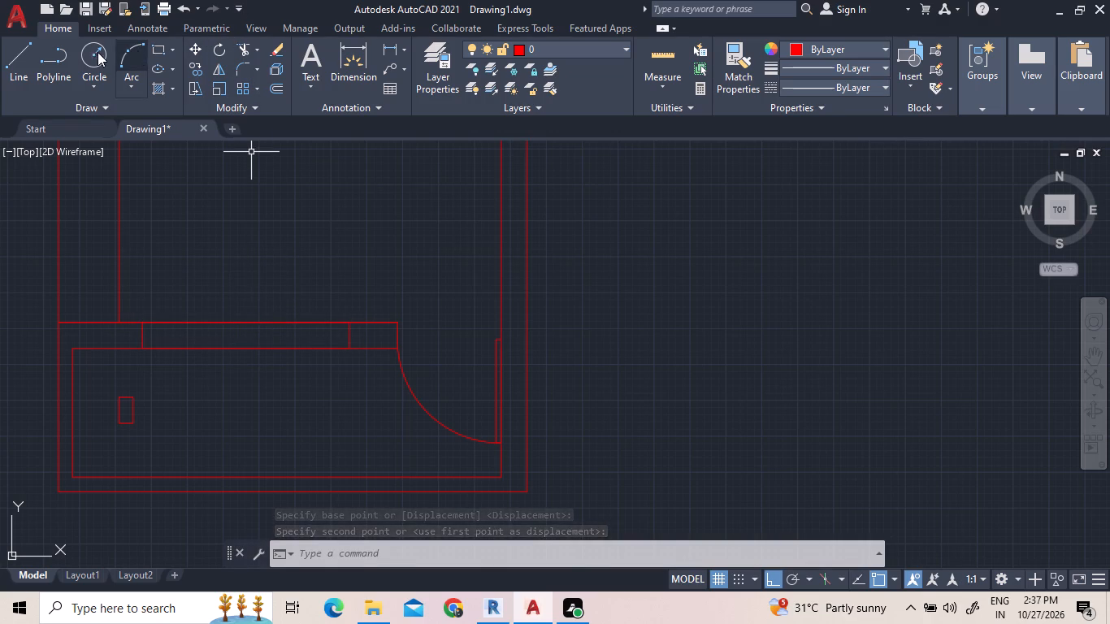
Draw a horizontal centre line through the window rectangle between the midpoints of its two short sides.
left_click(15, 71)
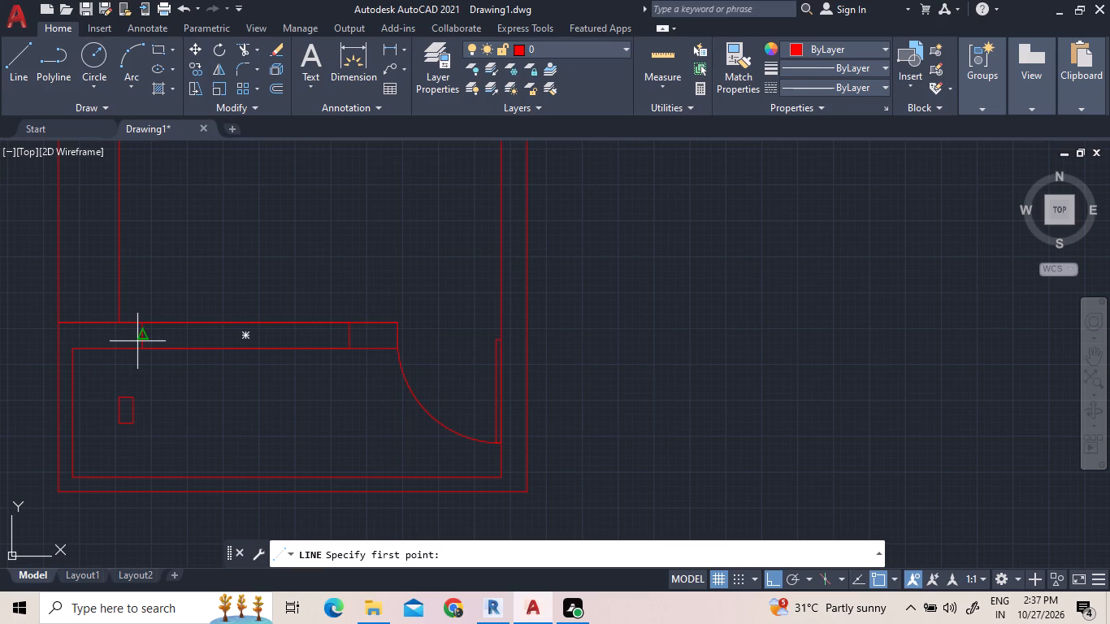
left_click(143, 336)
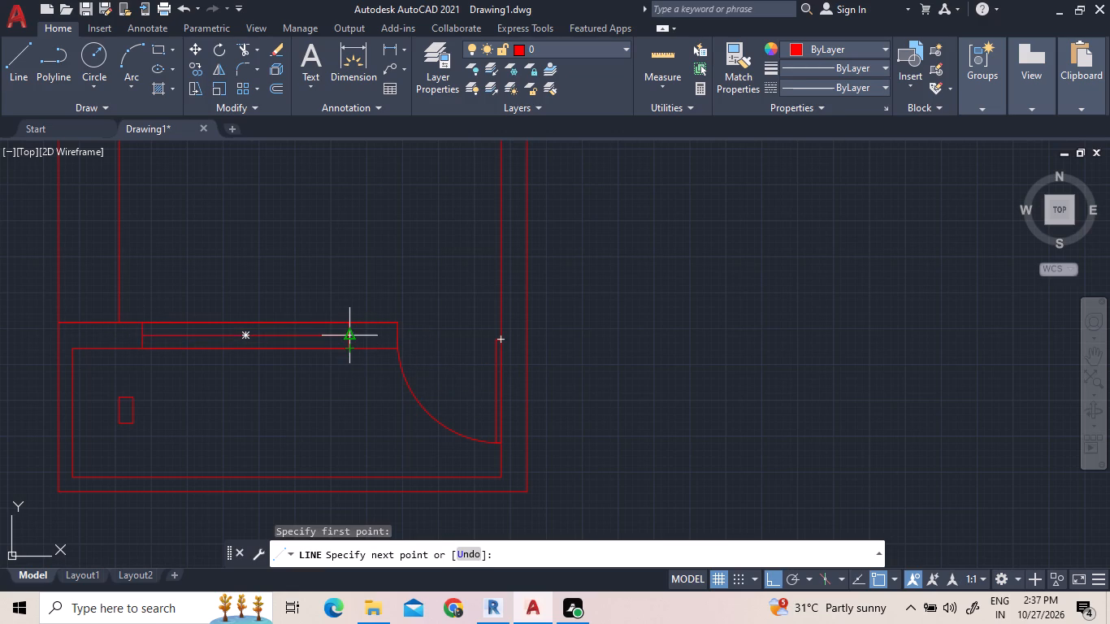
left_click(347, 331)
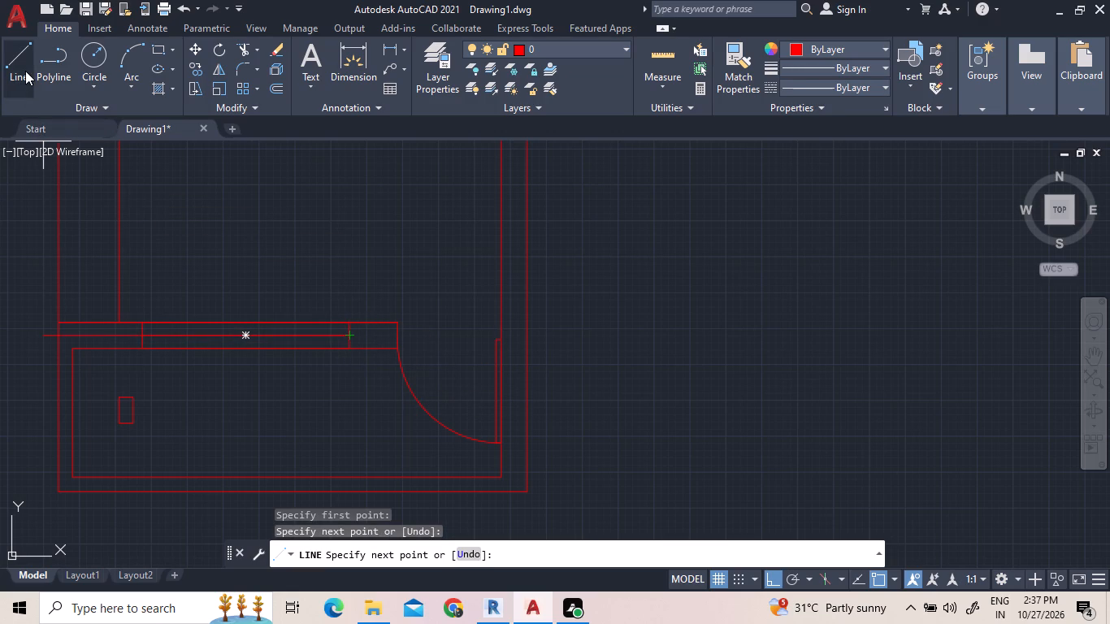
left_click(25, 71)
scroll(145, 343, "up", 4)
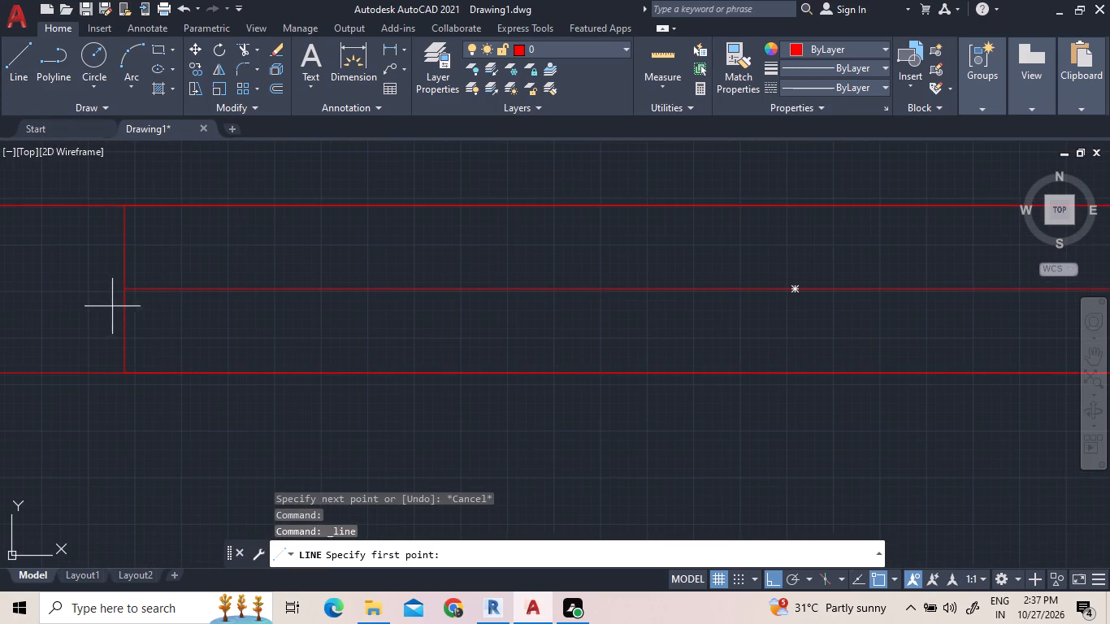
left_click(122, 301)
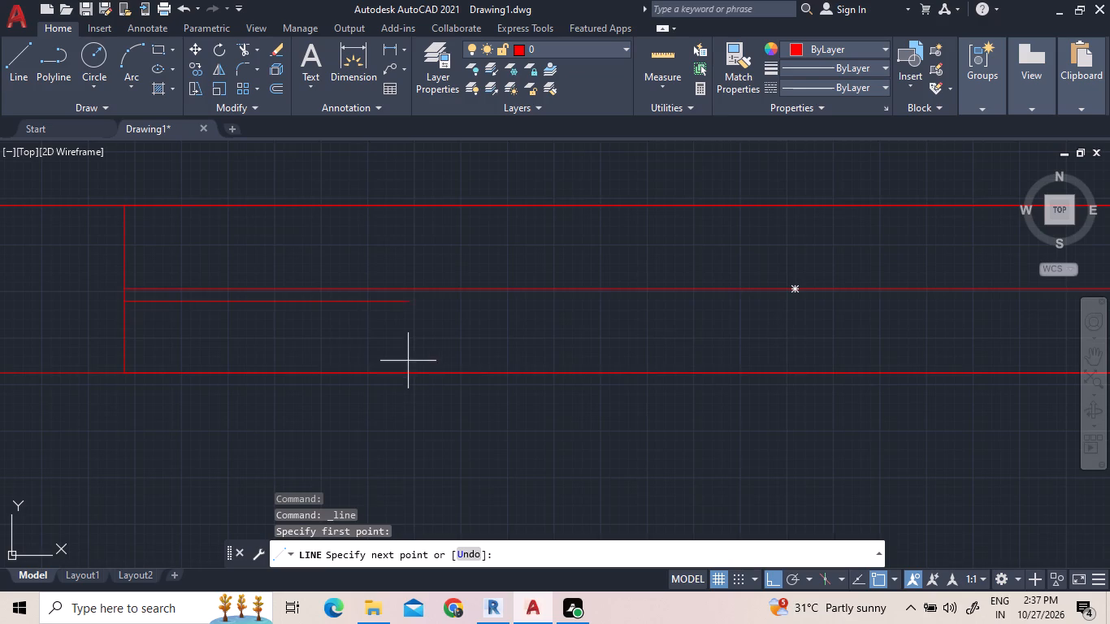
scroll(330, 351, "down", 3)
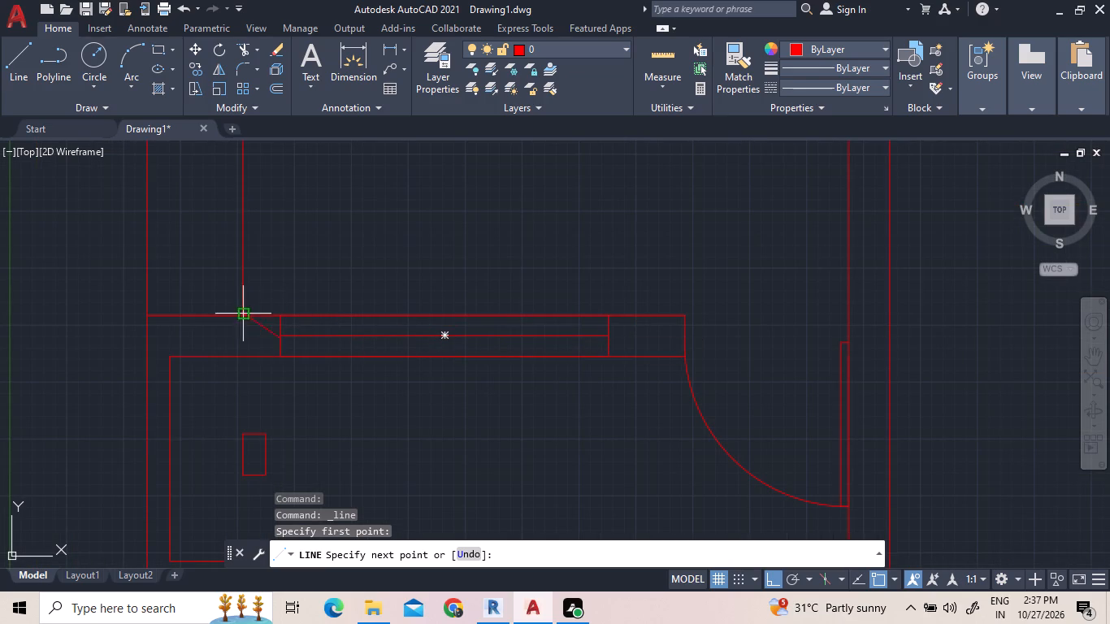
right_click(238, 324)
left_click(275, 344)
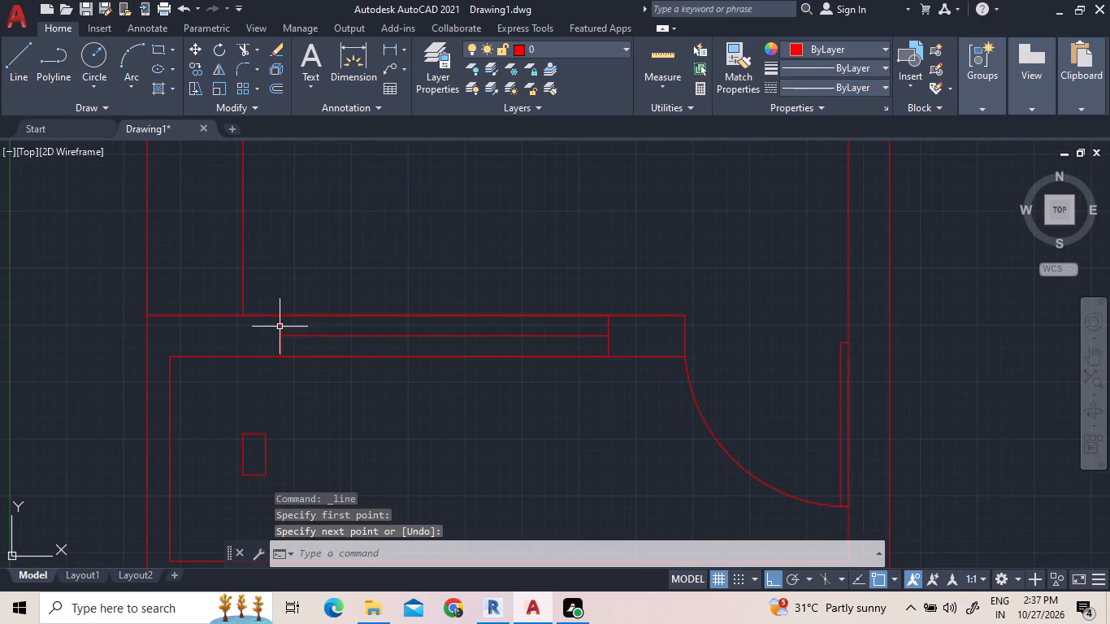
Draw a second horizontal line across the window rectangle, slightly below and parallel to its centre line.
left_click(22, 70)
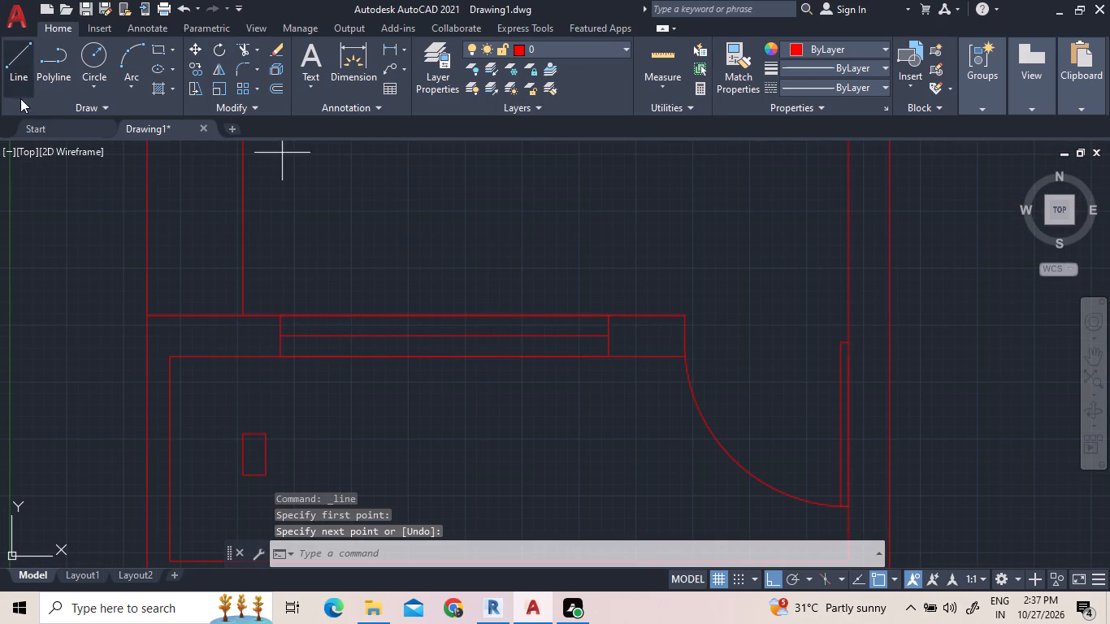
scroll(581, 373, "up", 2)
scroll(566, 383, "down", 2)
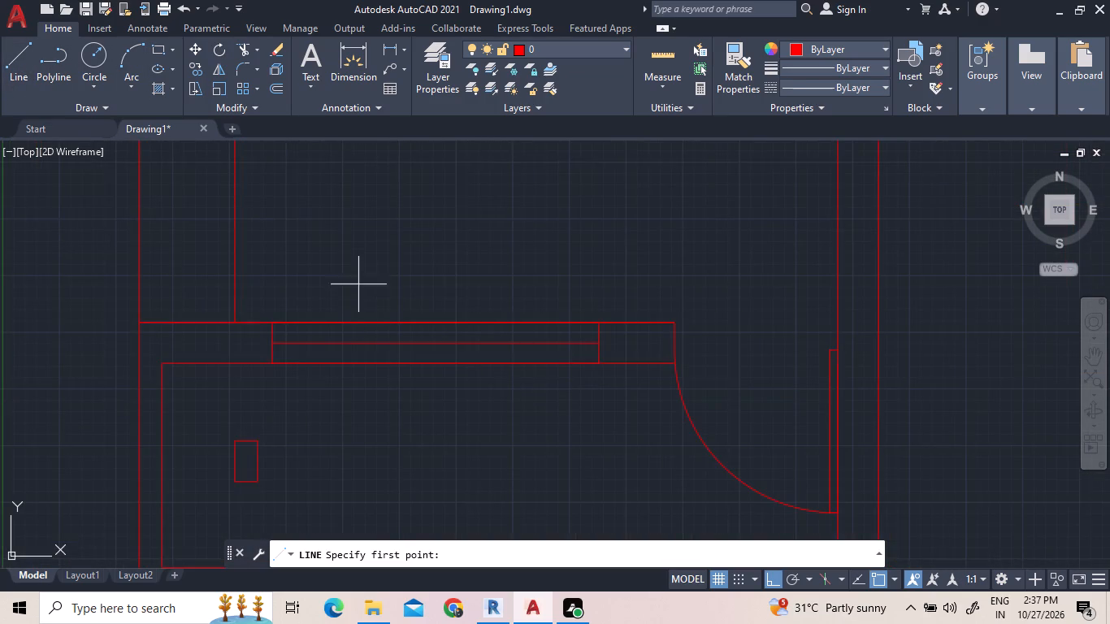
scroll(358, 284, "up", 1)
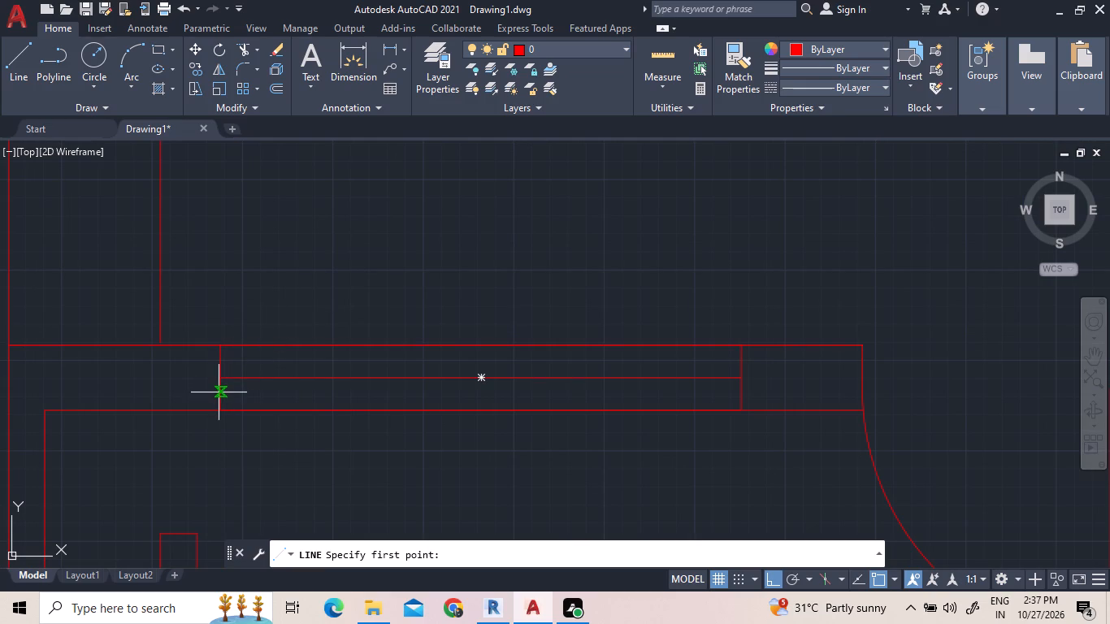
scroll(219, 391, "up", 2)
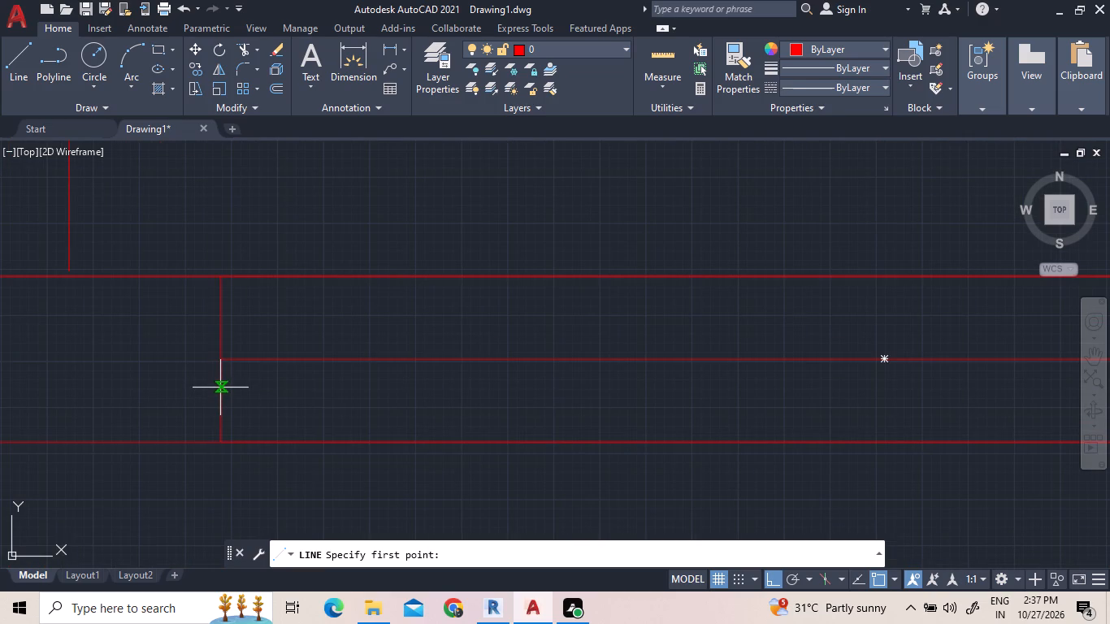
left_click(220, 388)
scroll(365, 388, "down", 2)
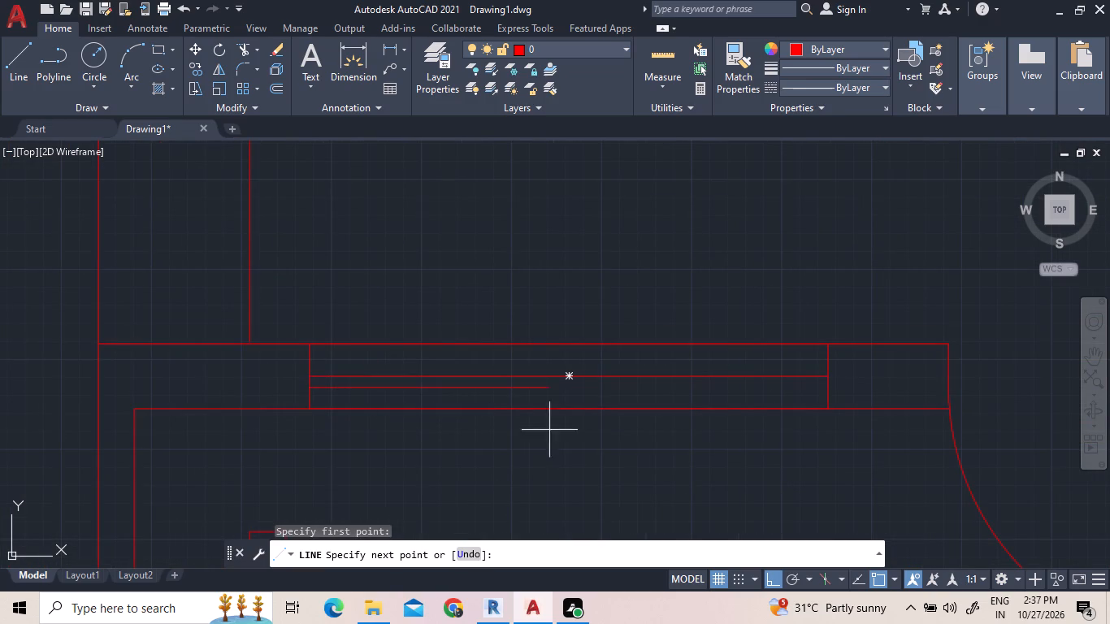
scroll(869, 381, "up", 3)
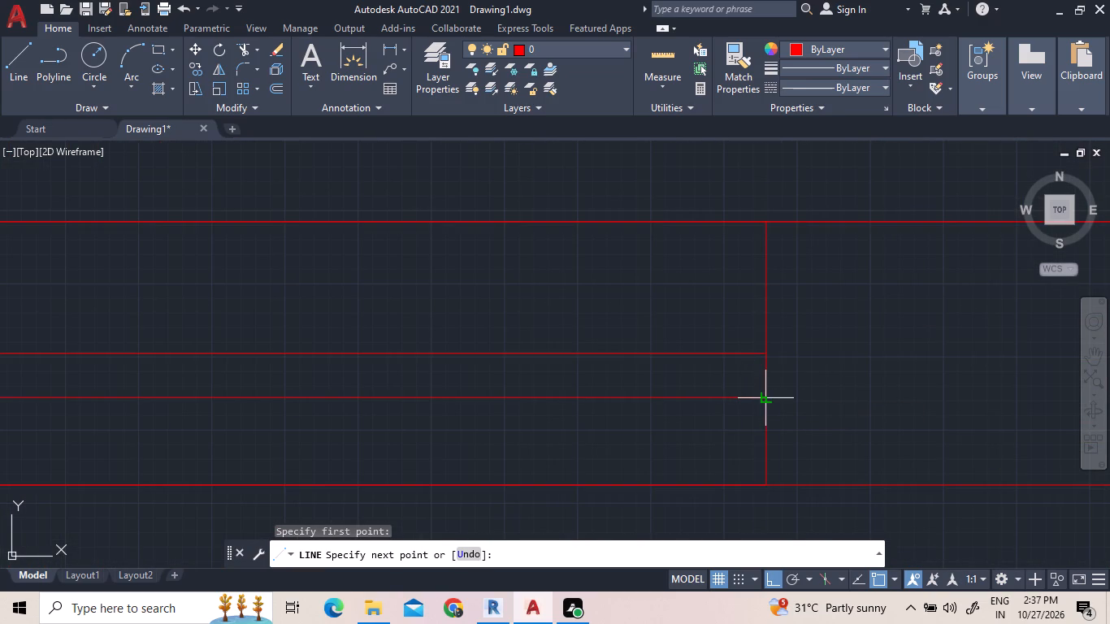
left_click(761, 400)
scroll(601, 319, "down", 3)
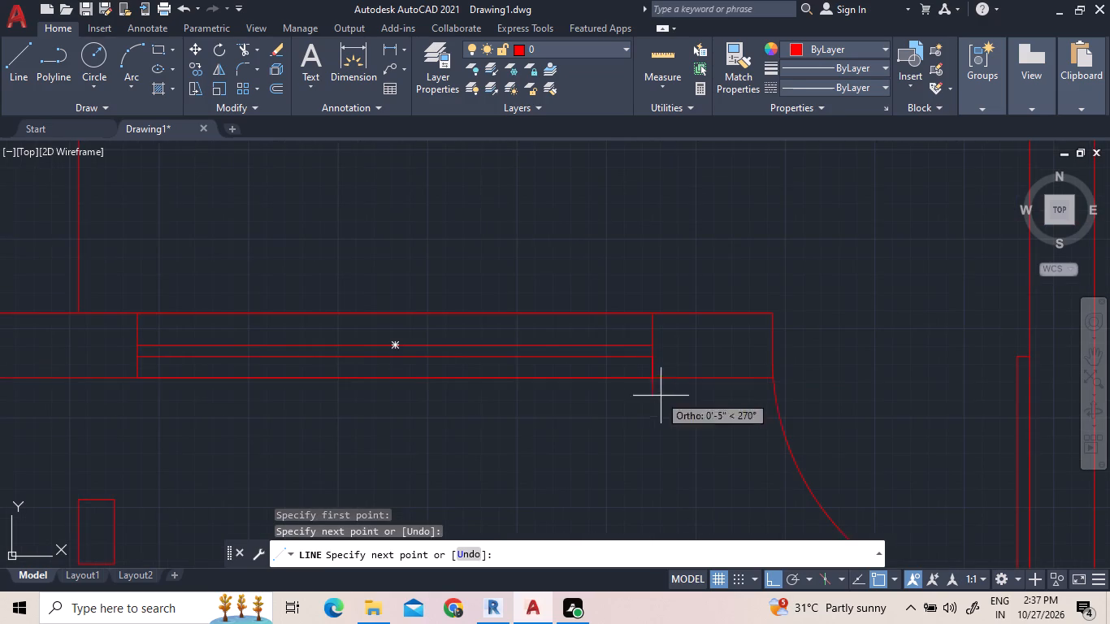
right_click(411, 175)
left_click(448, 186)
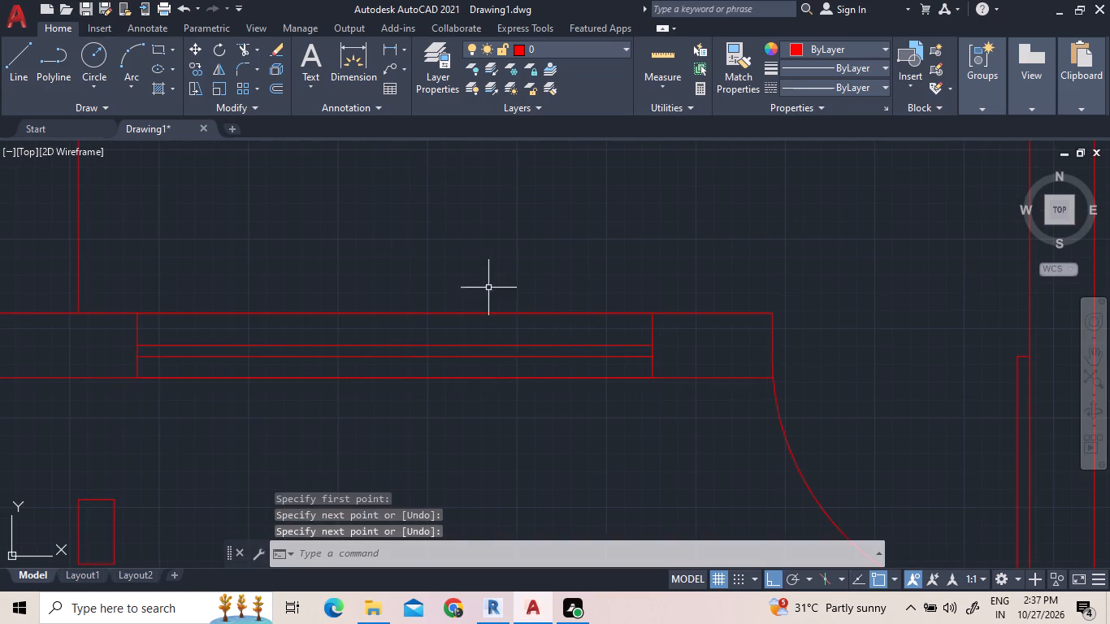
Insert the Bed - Queen block from the DesignCenter's Home - Space Planner blocks in the empty area left of the floor plan.
scroll(500, 405, "down", 1)
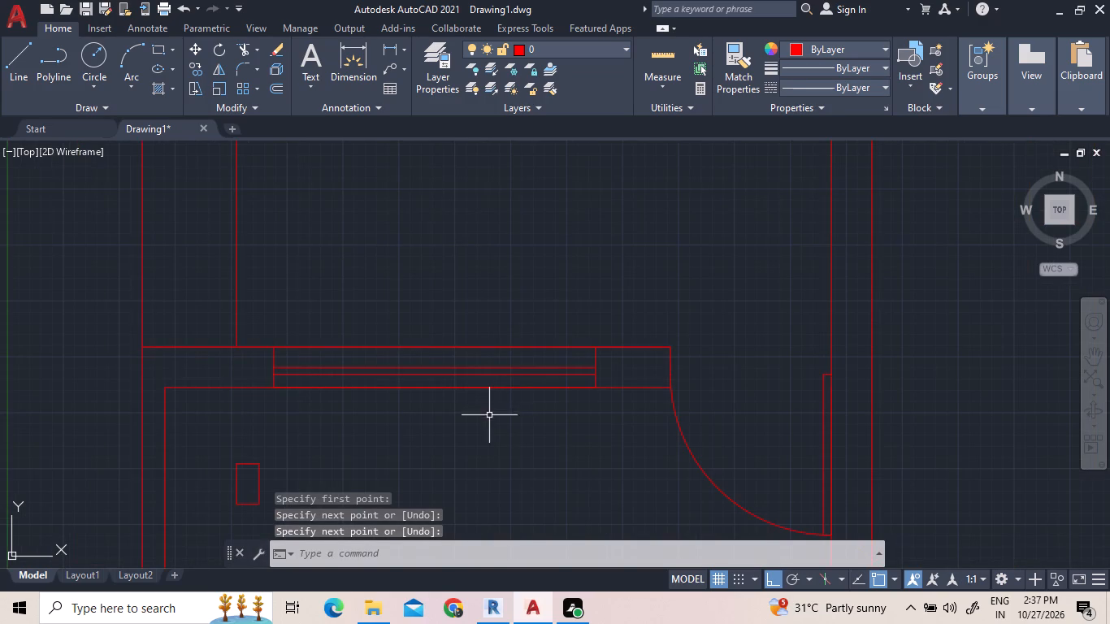
middle_click_drag(489, 415, 417, 493)
scroll(465, 445, "down", 1)
middle_click_drag(448, 293, 392, 343)
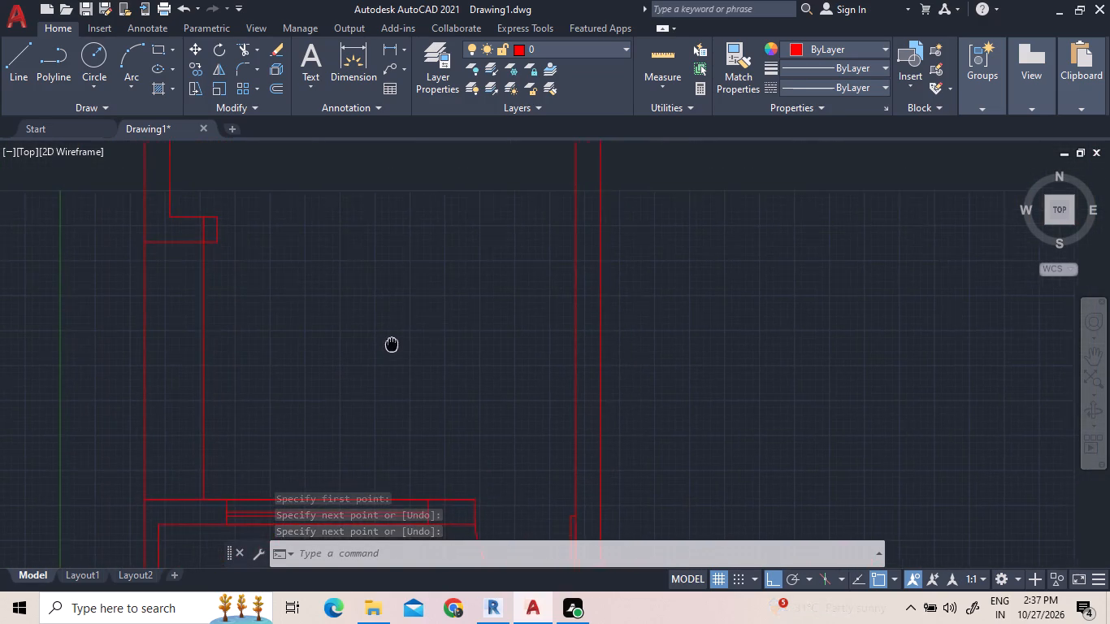
middle_click_drag(392, 343, 391, 343)
scroll(391, 342, "down", 1)
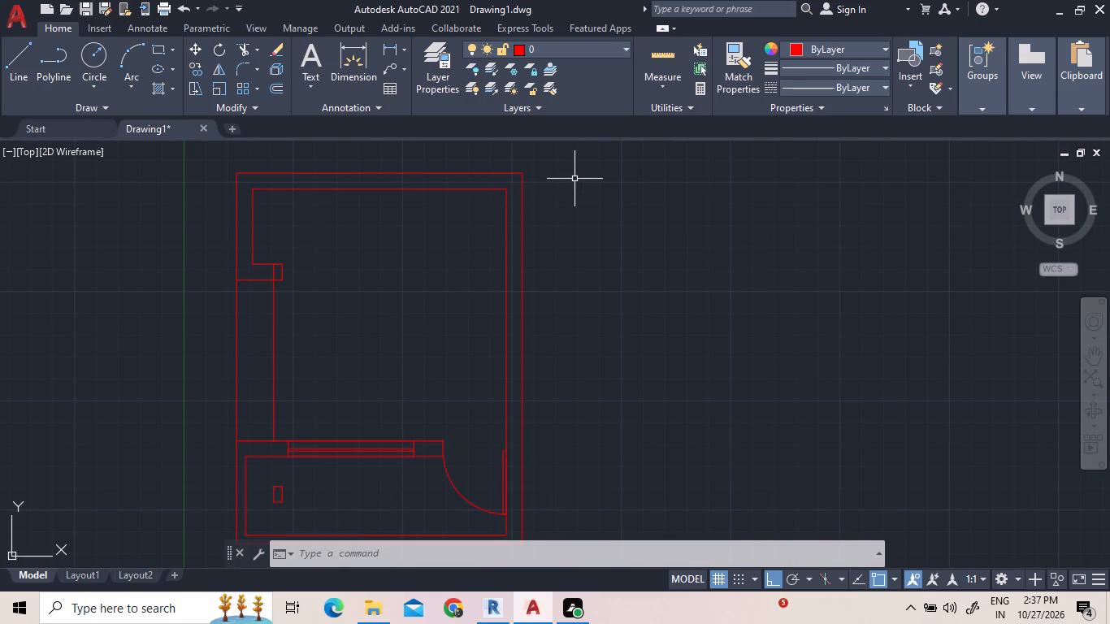
middle_click_drag(575, 179, 543, 250)
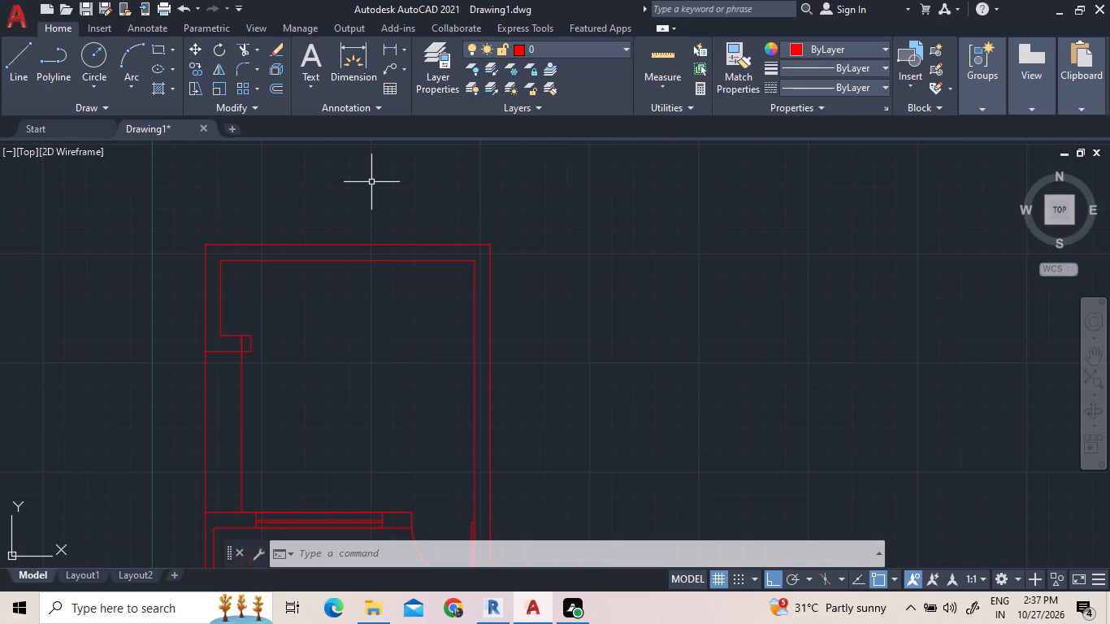
type("dc")
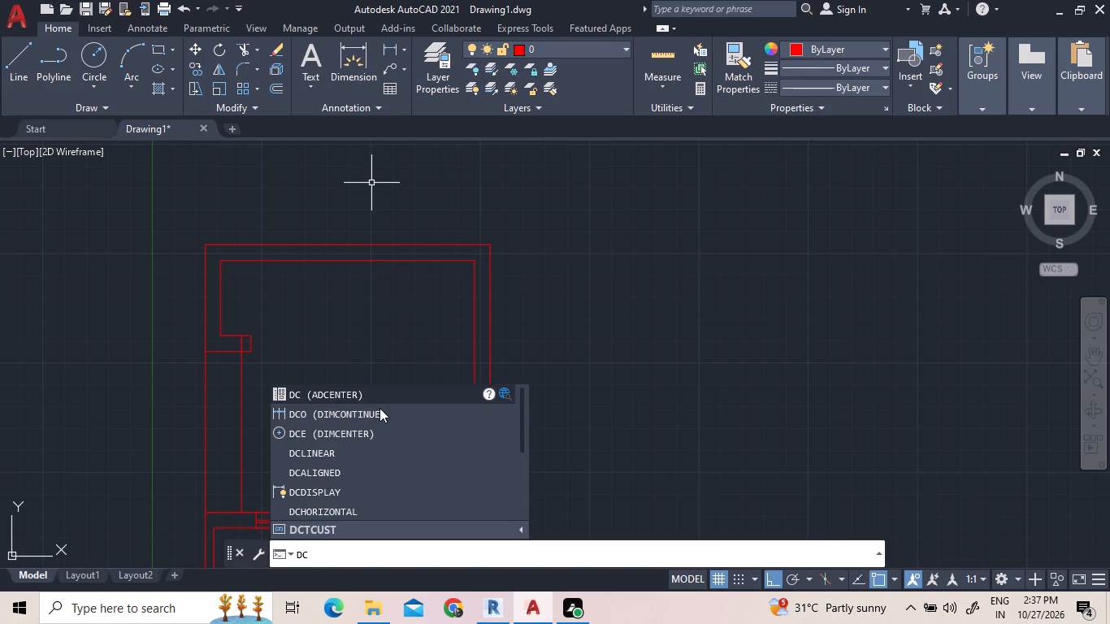
left_click(371, 390)
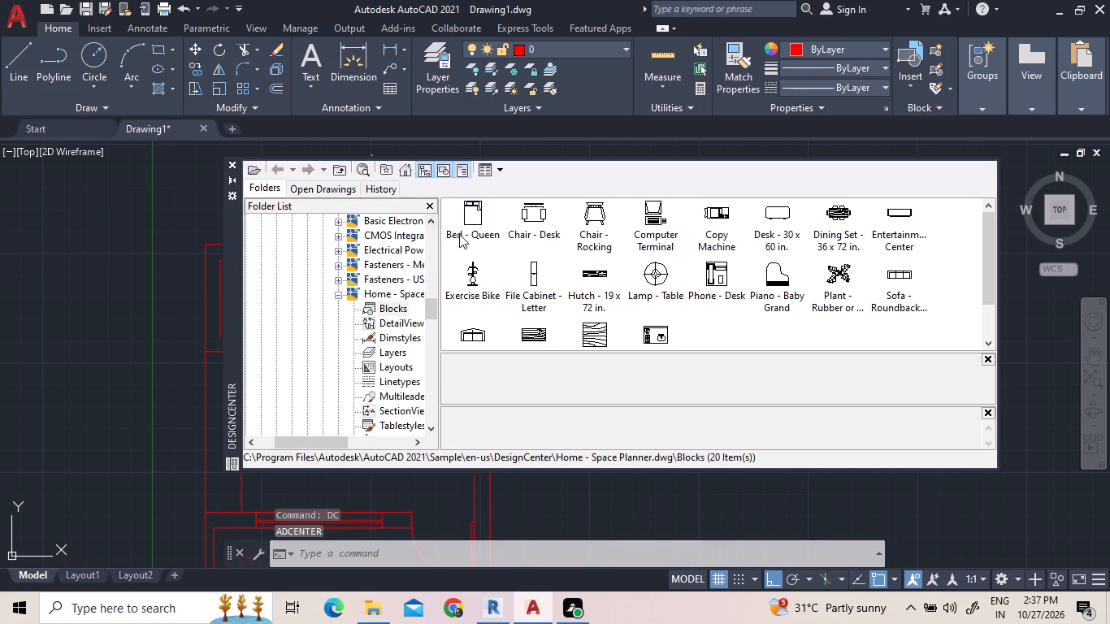
left_click(465, 223)
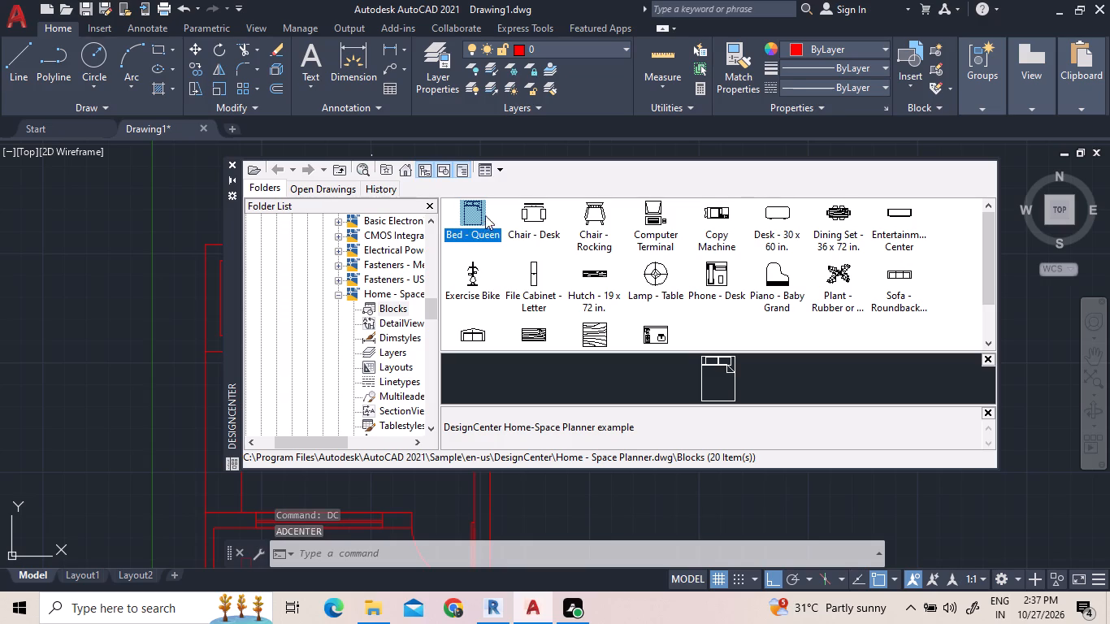
left_click_drag(475, 209, 41, 297)
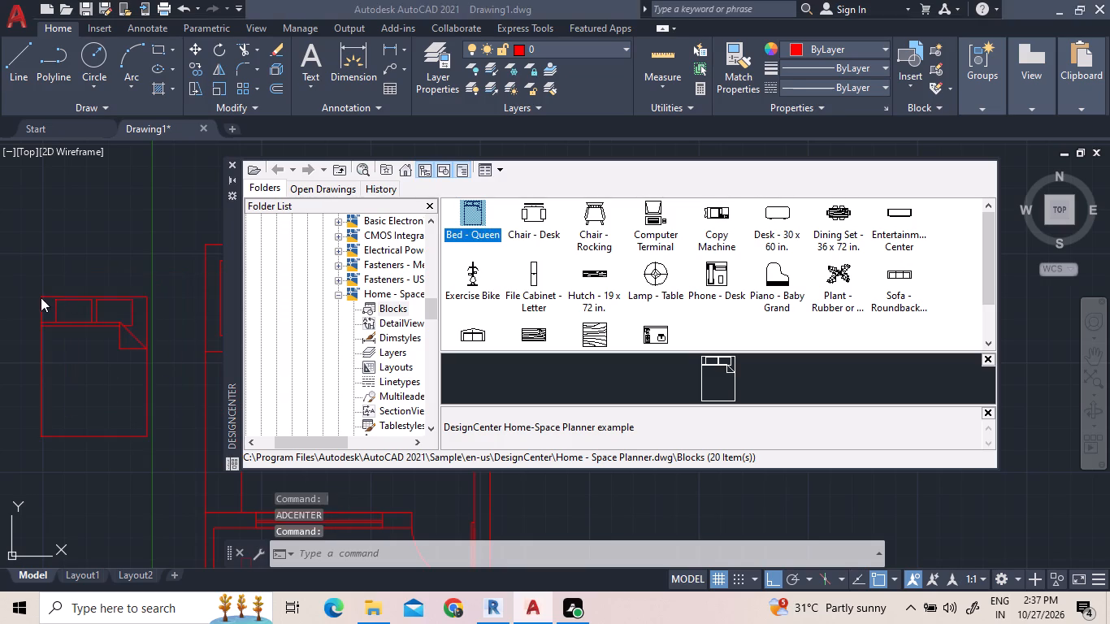
left_click(230, 163)
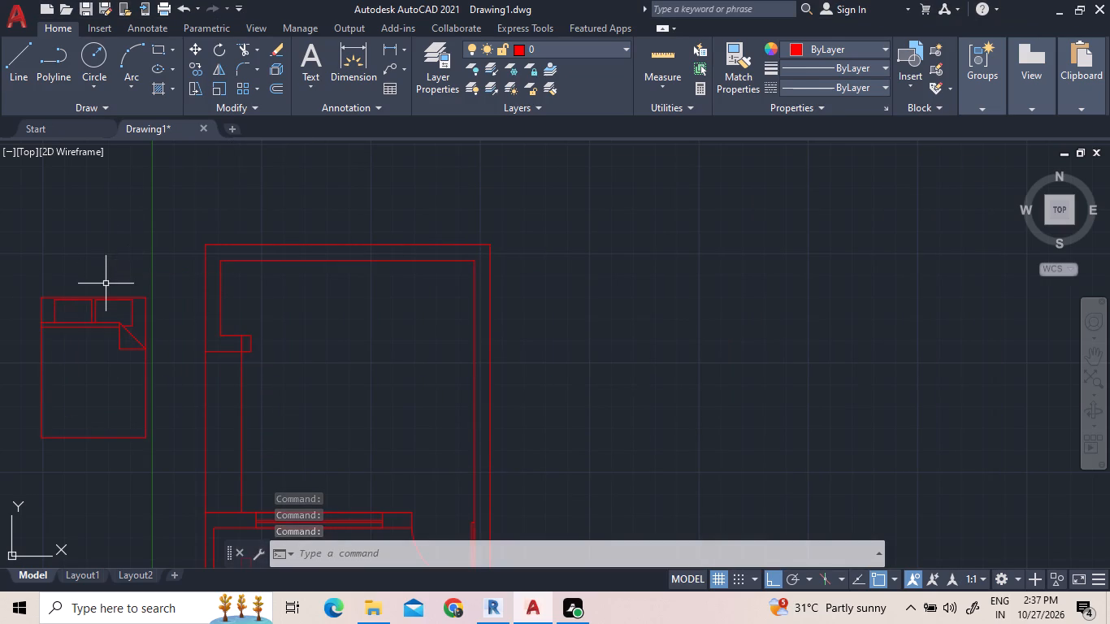
Mirror the queen bed vertically about its top edge, erasing the source so the pillows are at the lower end.
left_click(89, 302)
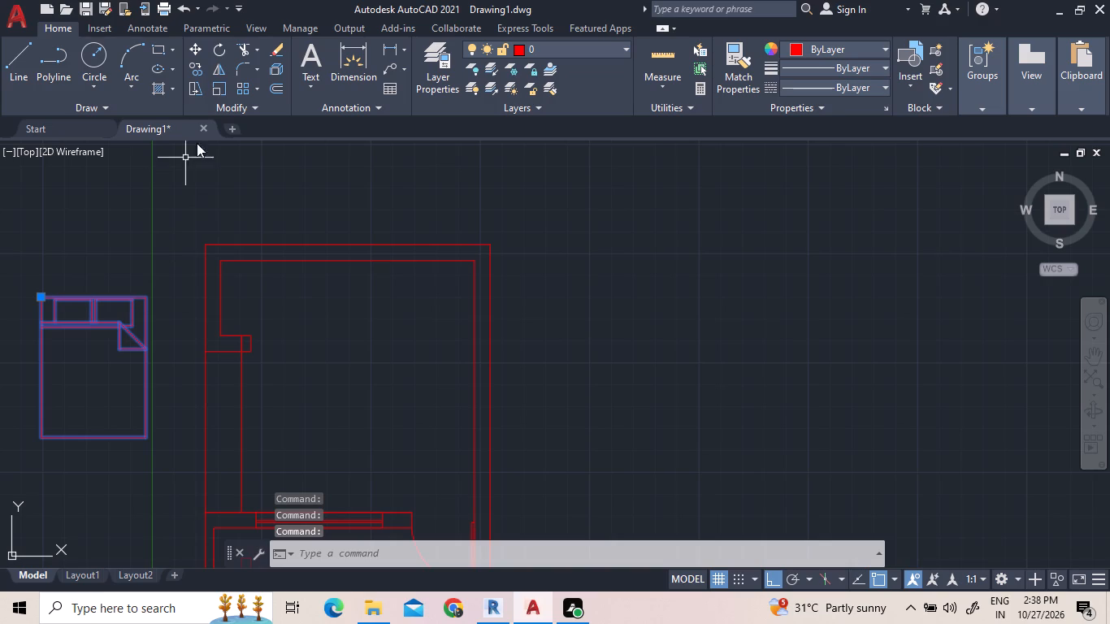
left_click(220, 61)
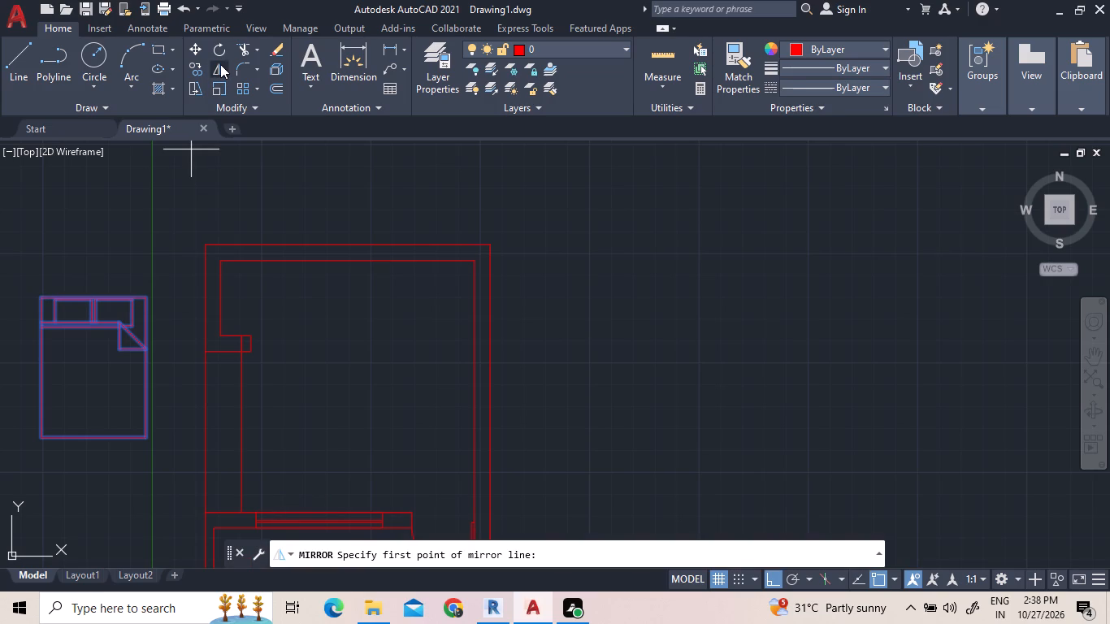
left_click(39, 296)
left_click(143, 302)
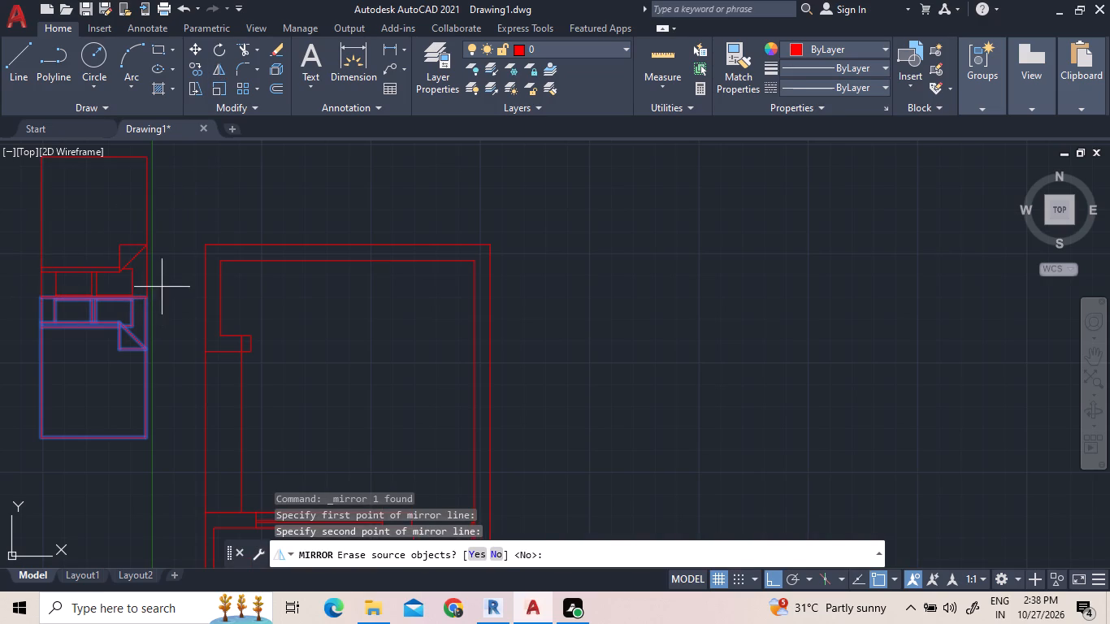
left_click(474, 555)
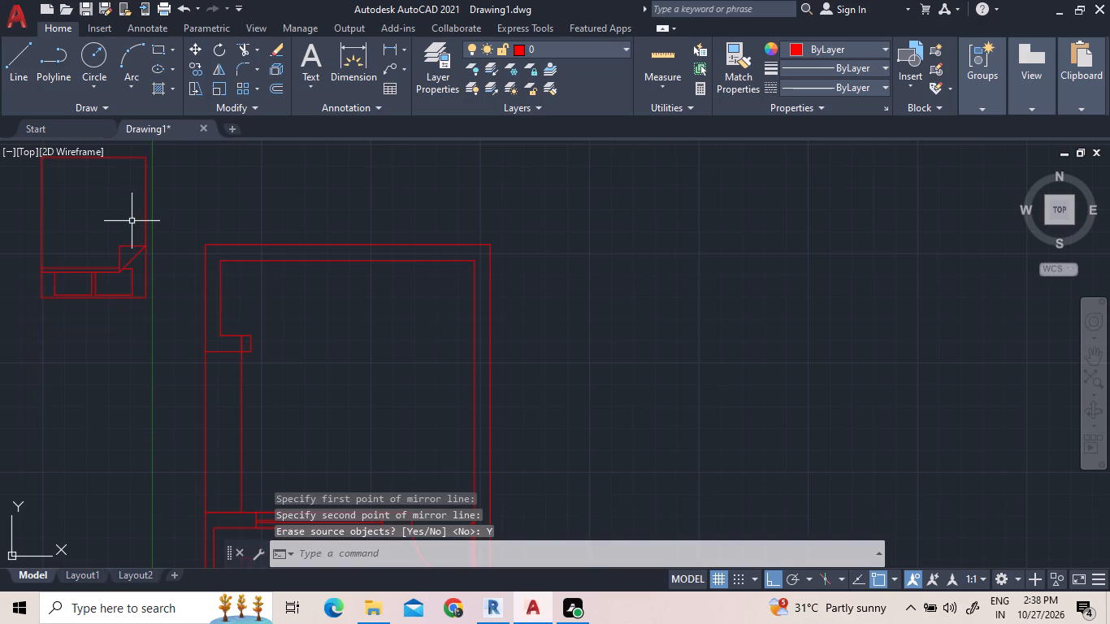
Mirror the bed horizontally about its right edge, erasing the source so the folded corner is on the left.
left_click(107, 254)
left_click(60, 279)
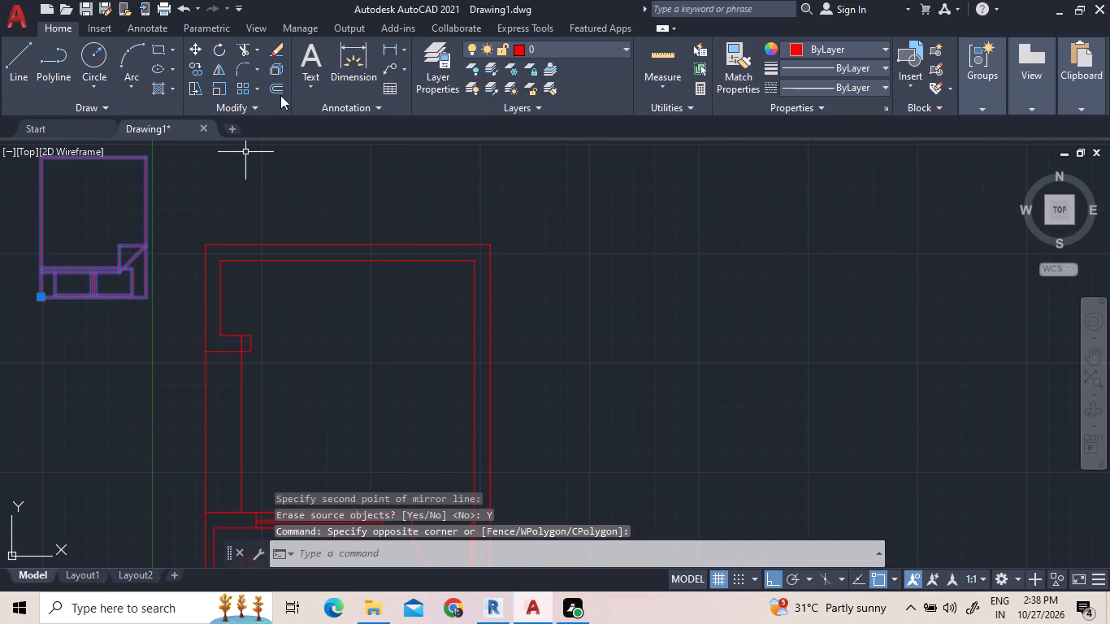
left_click(222, 71)
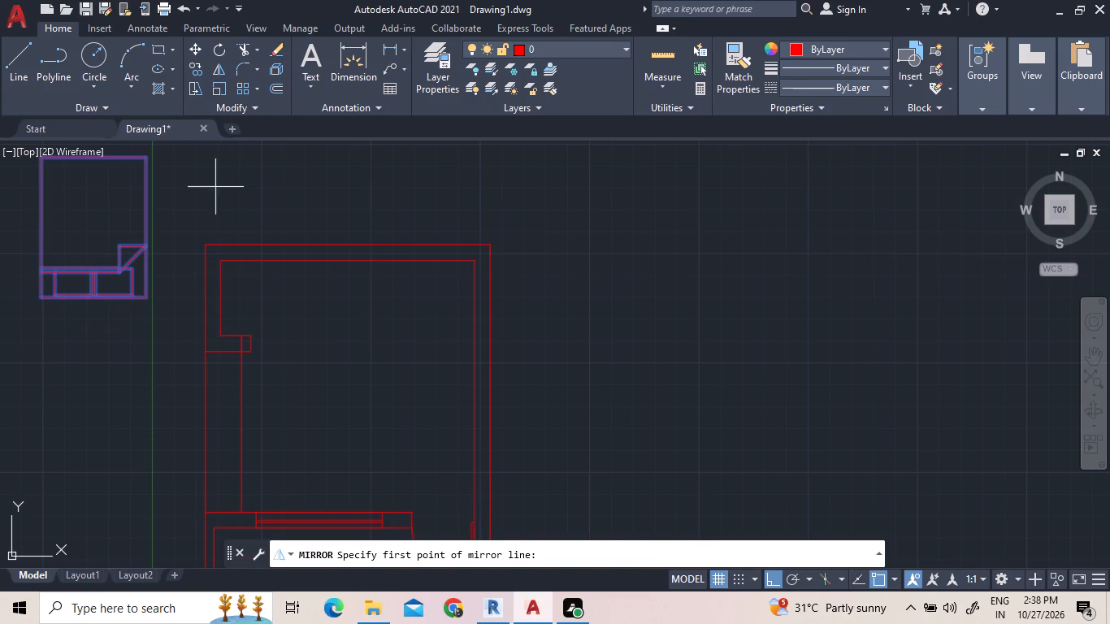
left_click(147, 297)
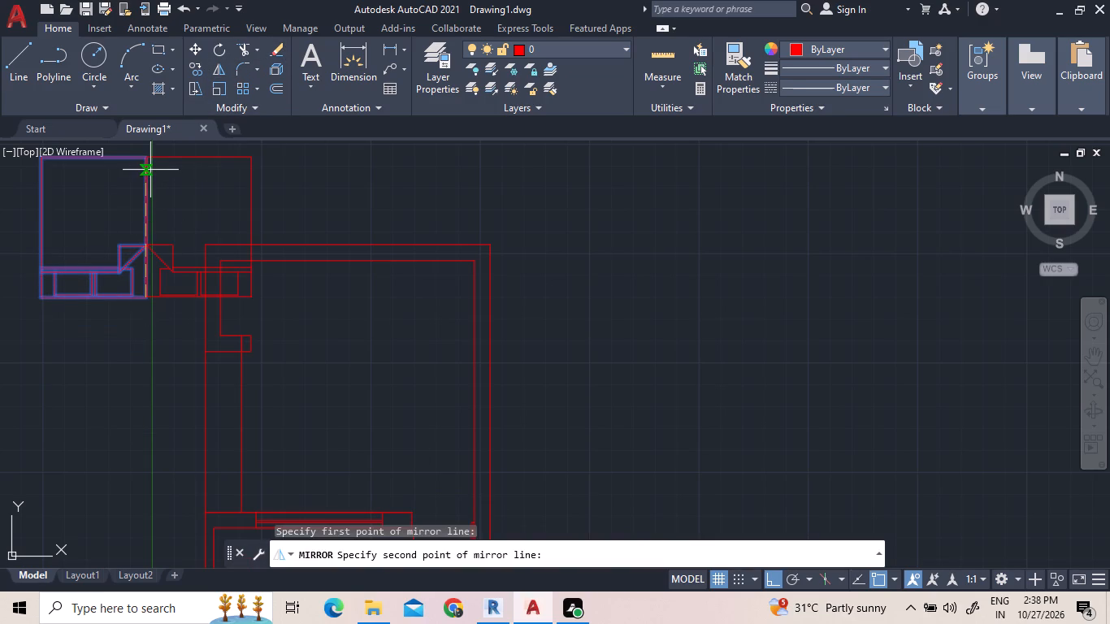
left_click(147, 157)
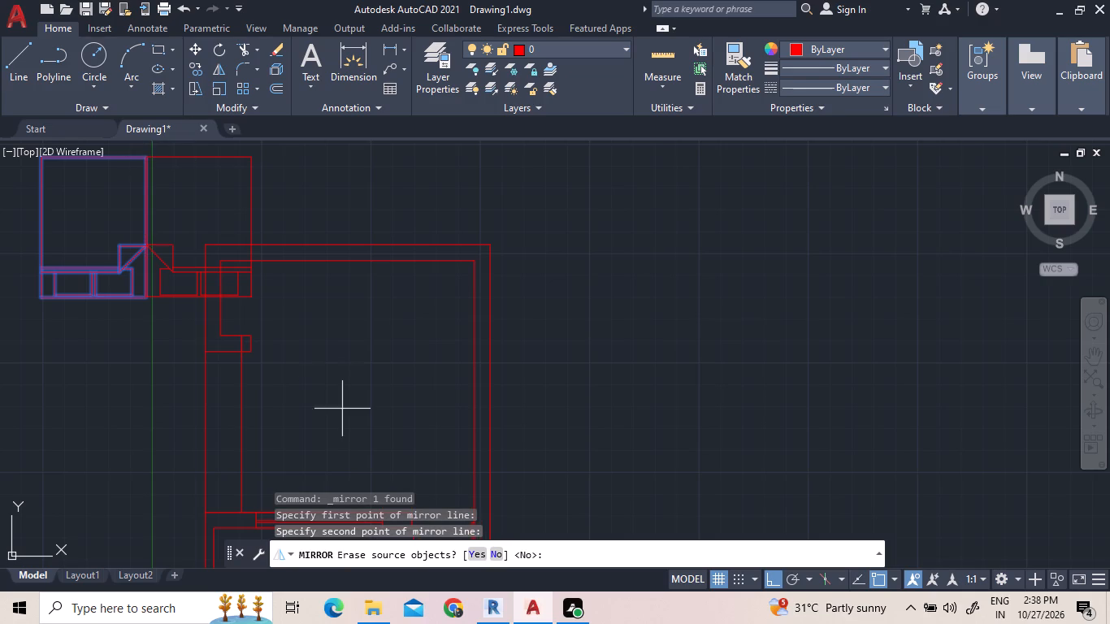
left_click(472, 552)
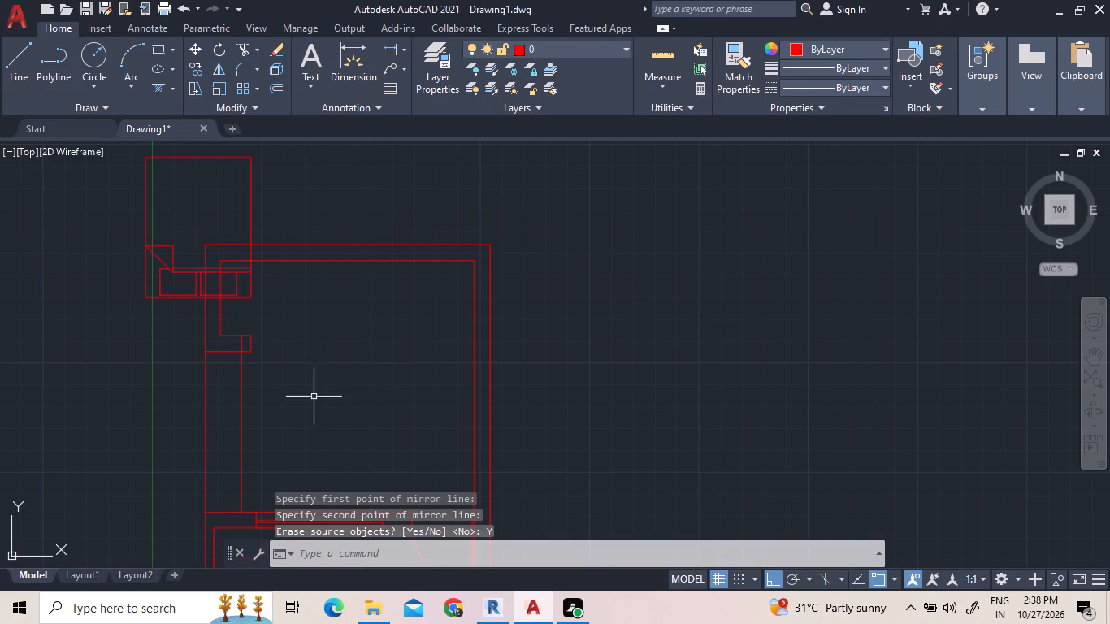
Move the bed into the upper room with Ortho off, placing its pillow end by the window wall and roughly centred on the window.
left_click(251, 184)
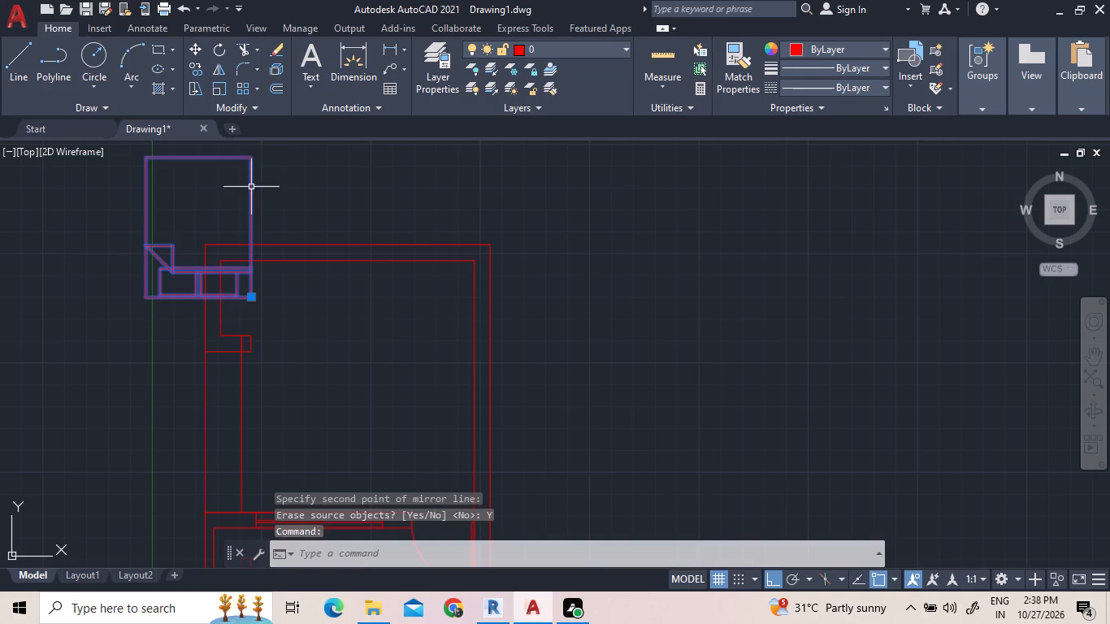
right_click(297, 189)
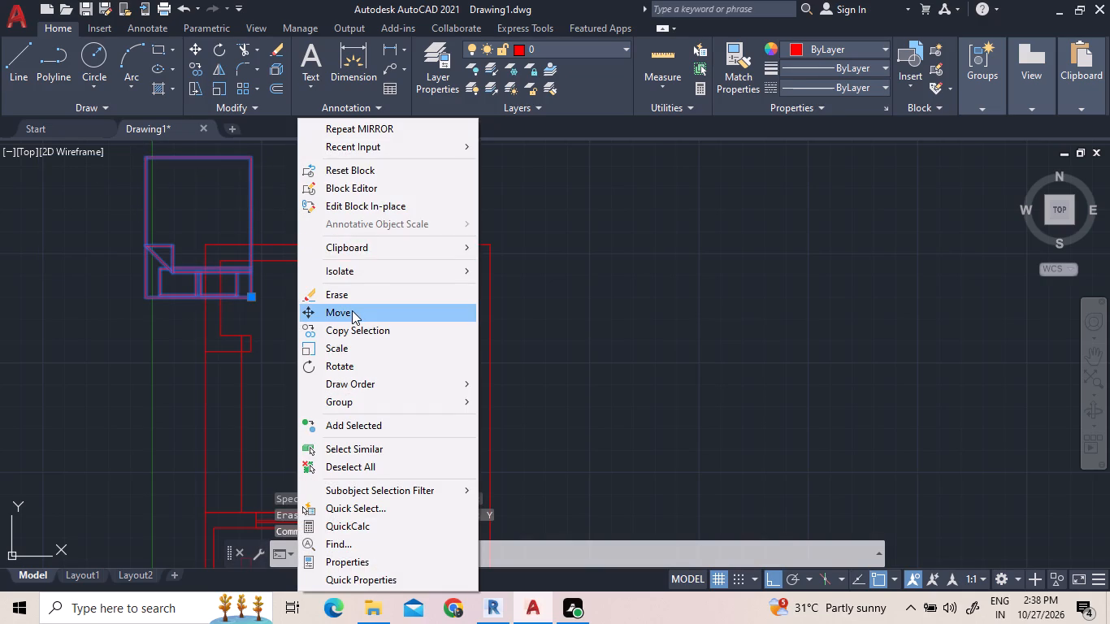
left_click(352, 311)
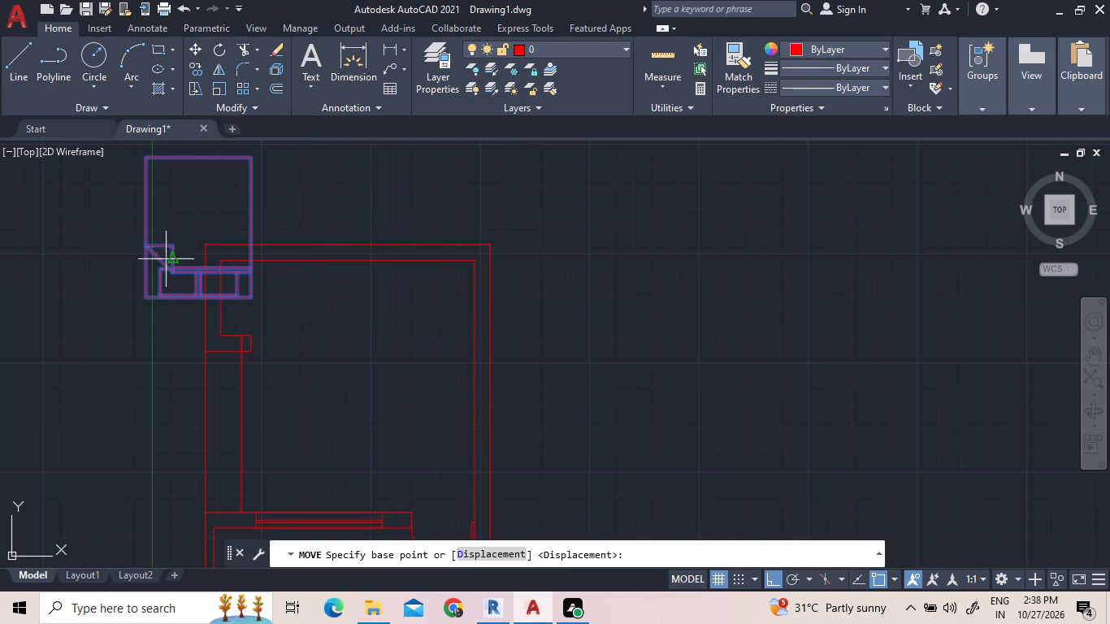
scroll(189, 313, "up", 3)
left_click(217, 233)
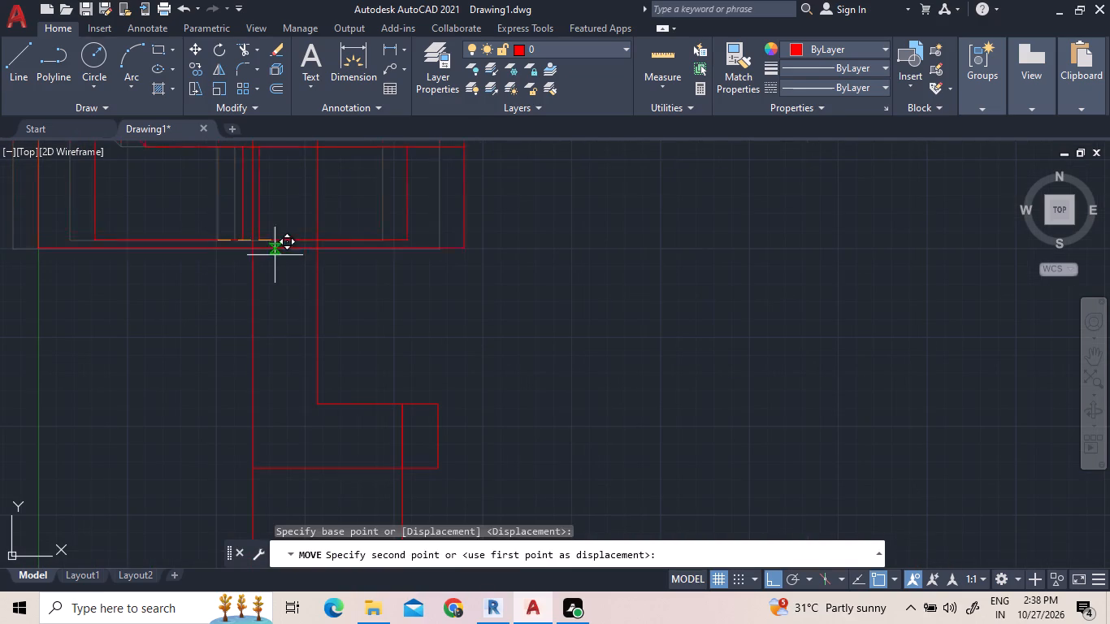
scroll(514, 279, "down", 5)
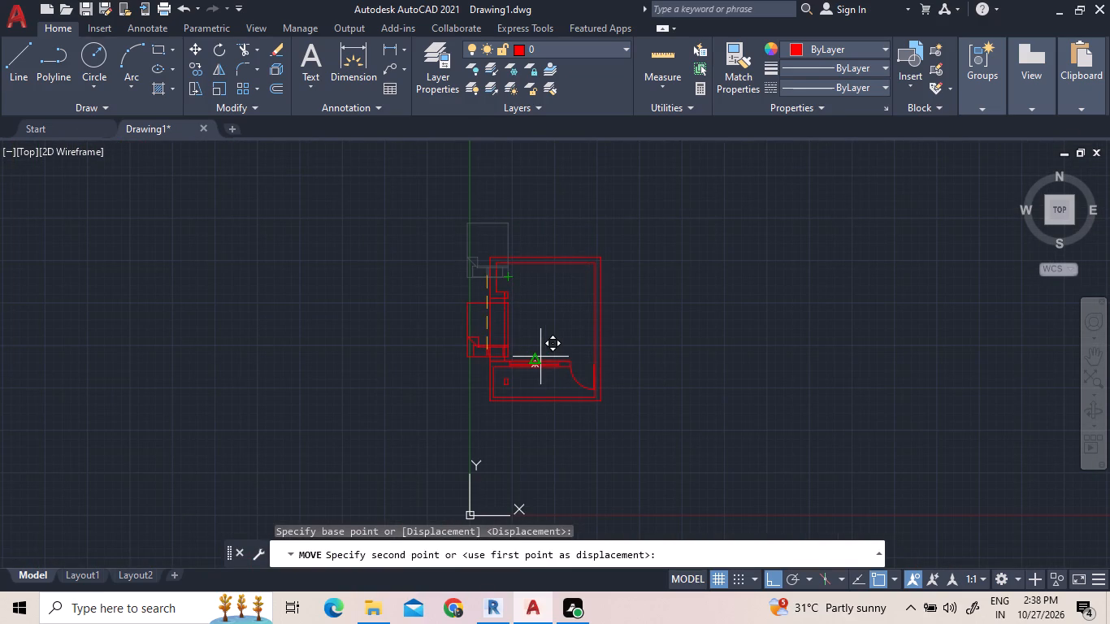
key("F8")
scroll(549, 361, "up", 5)
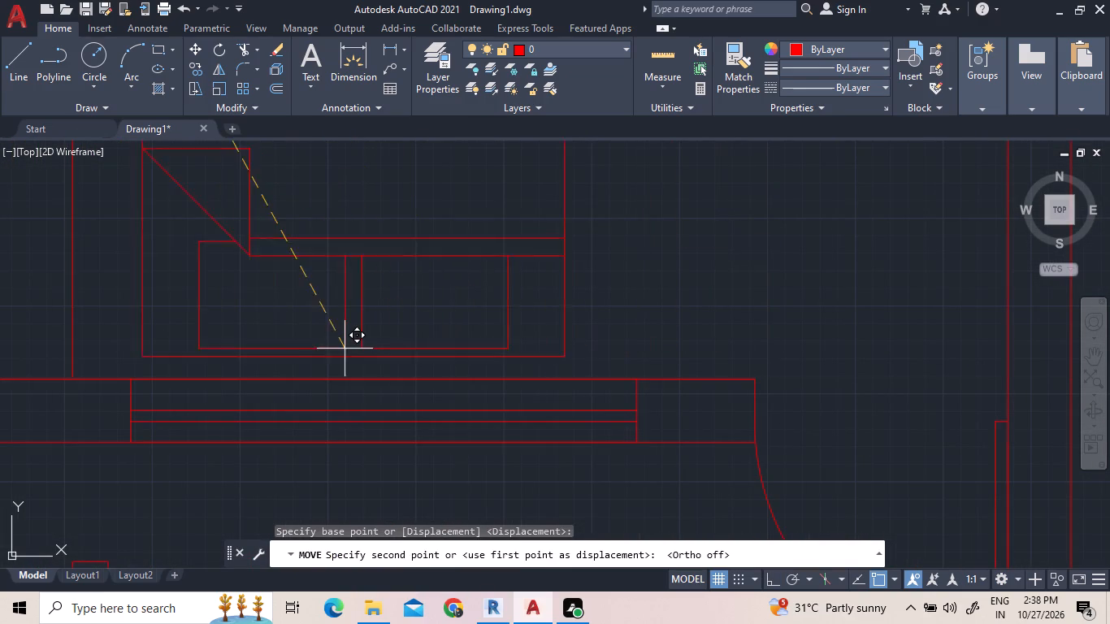
scroll(312, 360, "down", 3)
scroll(312, 360, "up", 2)
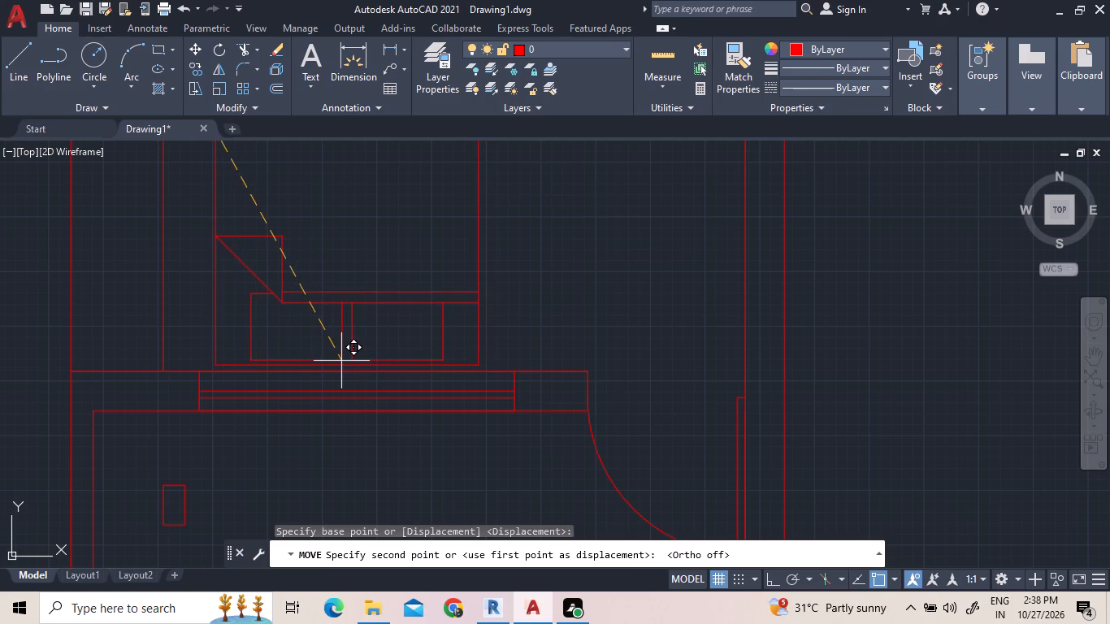
left_click(341, 361)
Start the Hatch command and look through the available hatch patterns for one suited to the floor plan.
scroll(423, 373, "down", 2)
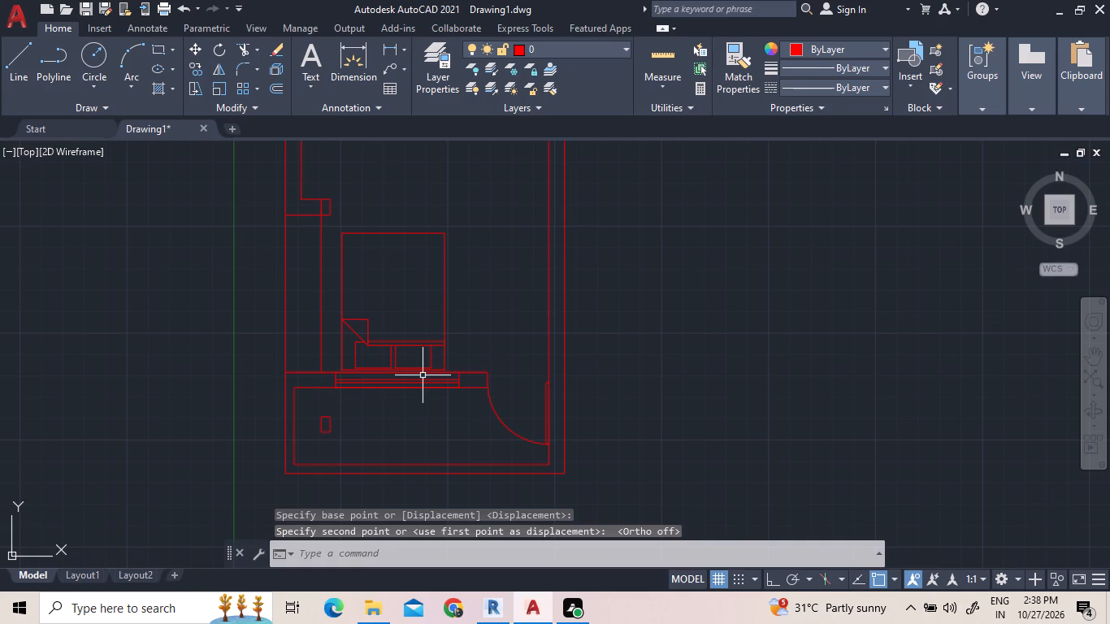
middle_click_drag(460, 199, 397, 253)
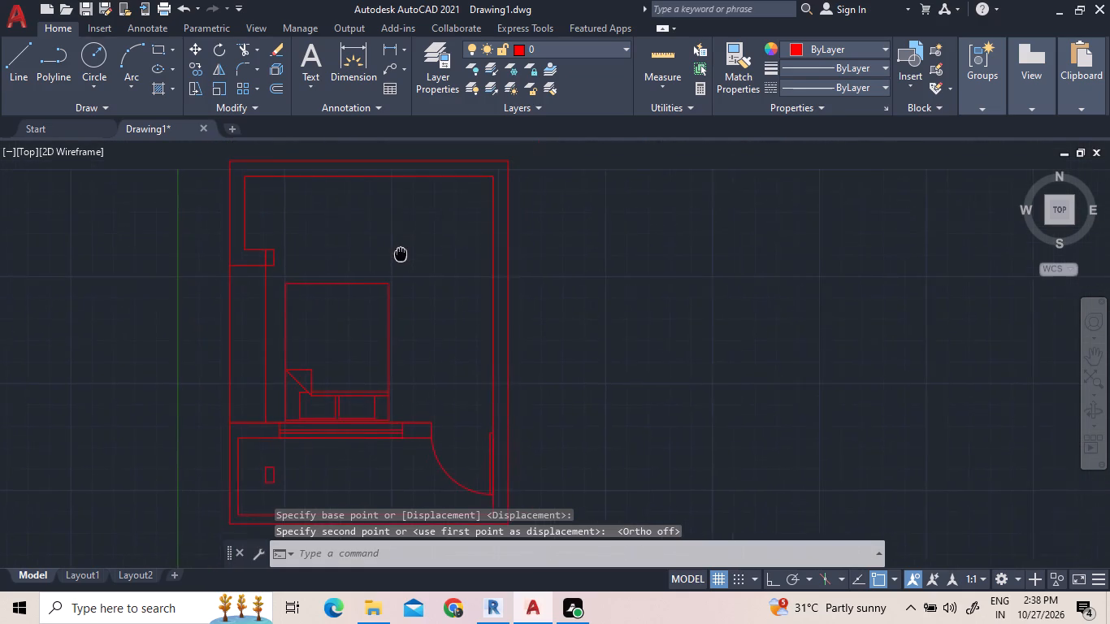
middle_click_drag(397, 253, 391, 262)
scroll(414, 221, "down", 1)
middle_click_drag(414, 219, 380, 218)
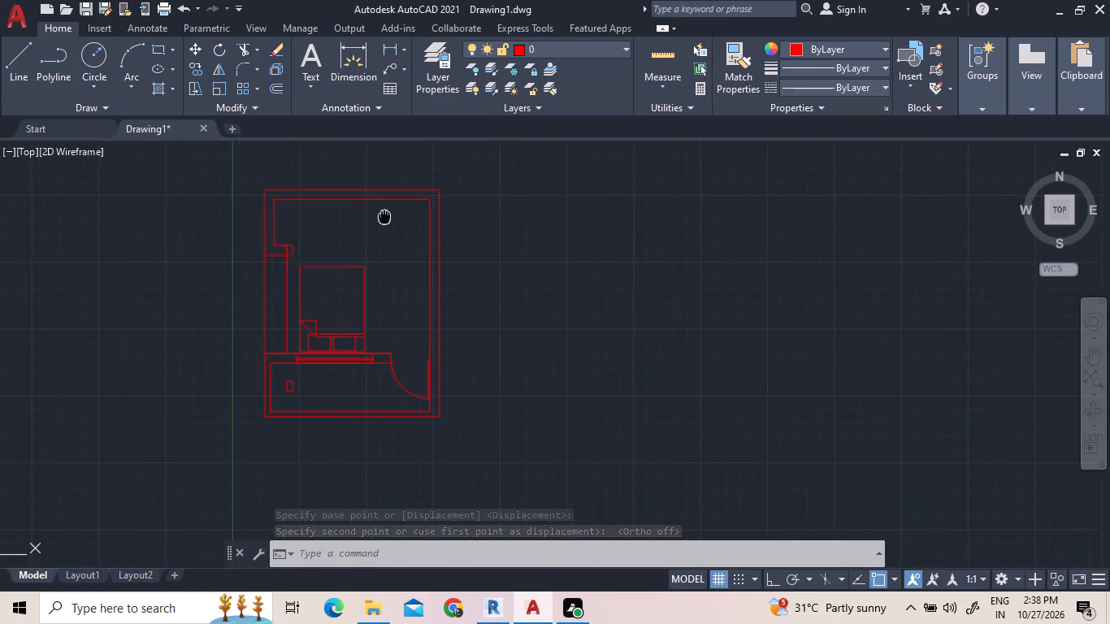
middle_click_drag(380, 218, 371, 223)
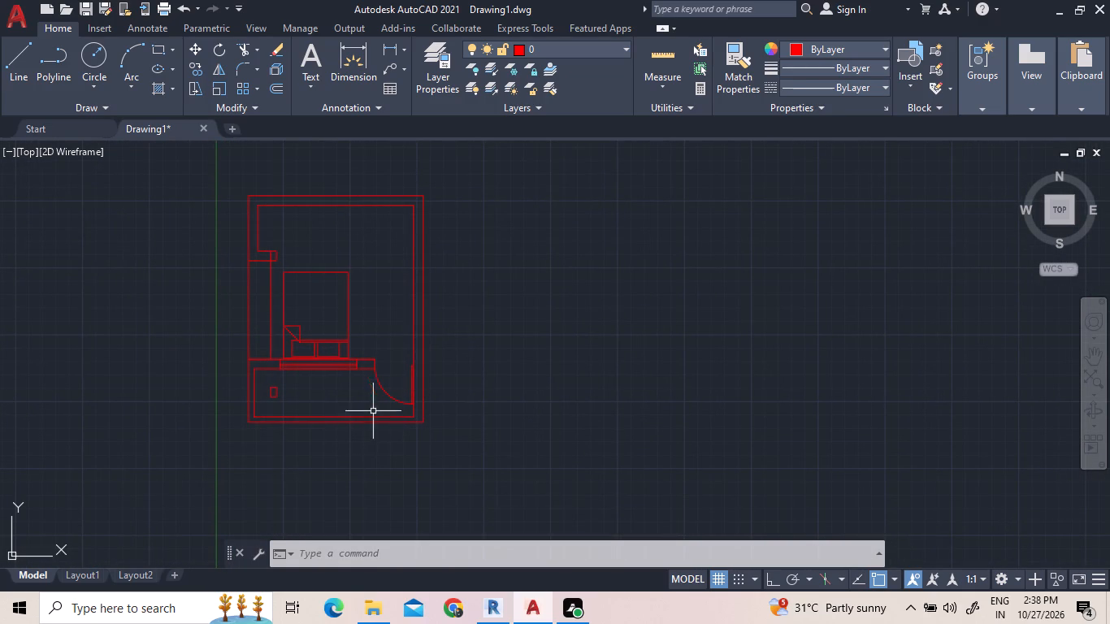
scroll(272, 415, "up", 2)
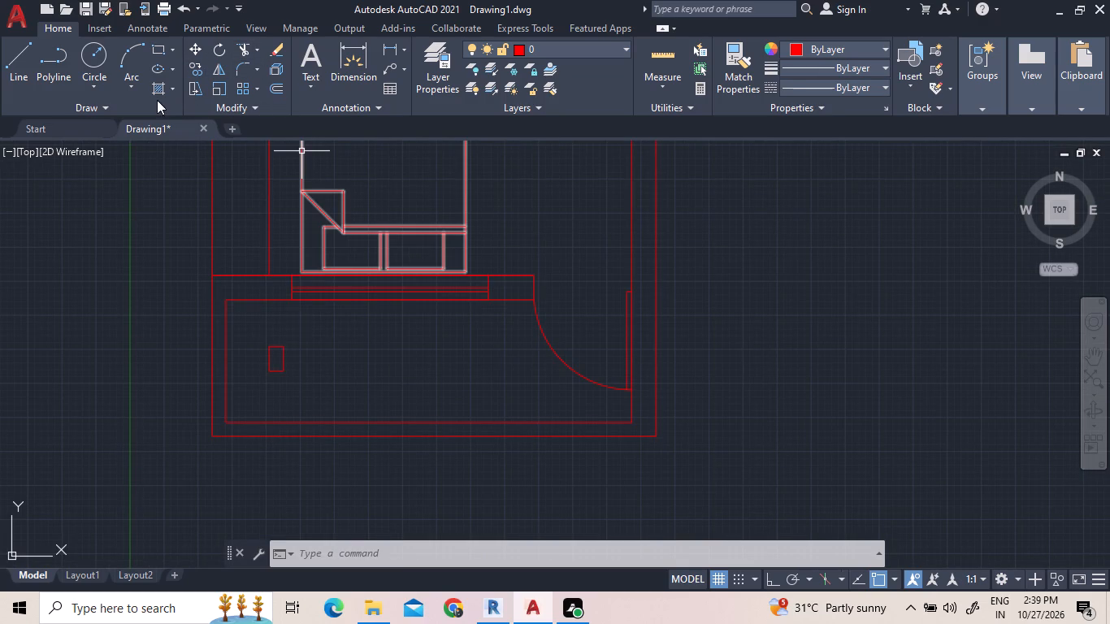
left_click(171, 81)
left_click(171, 119)
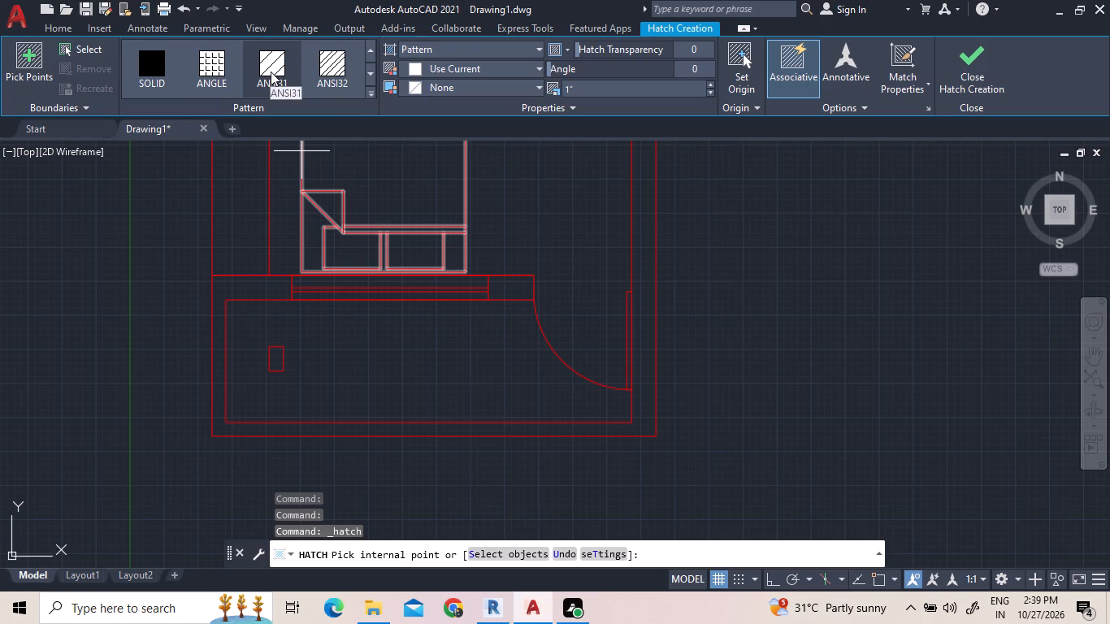
left_click(369, 93)
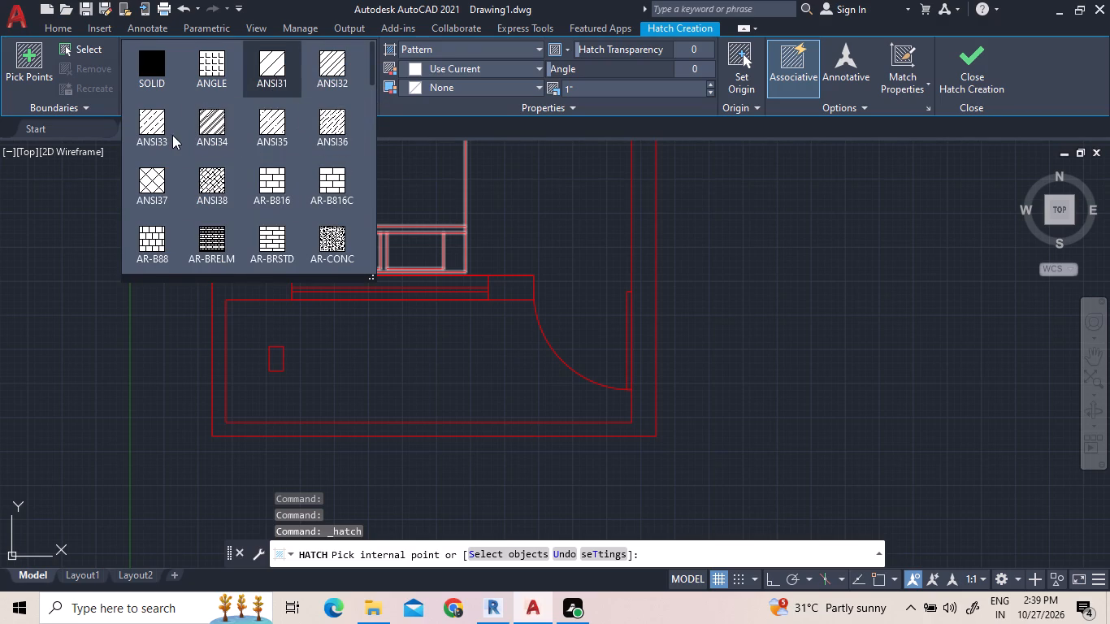
scroll(156, 140, "down", 1)
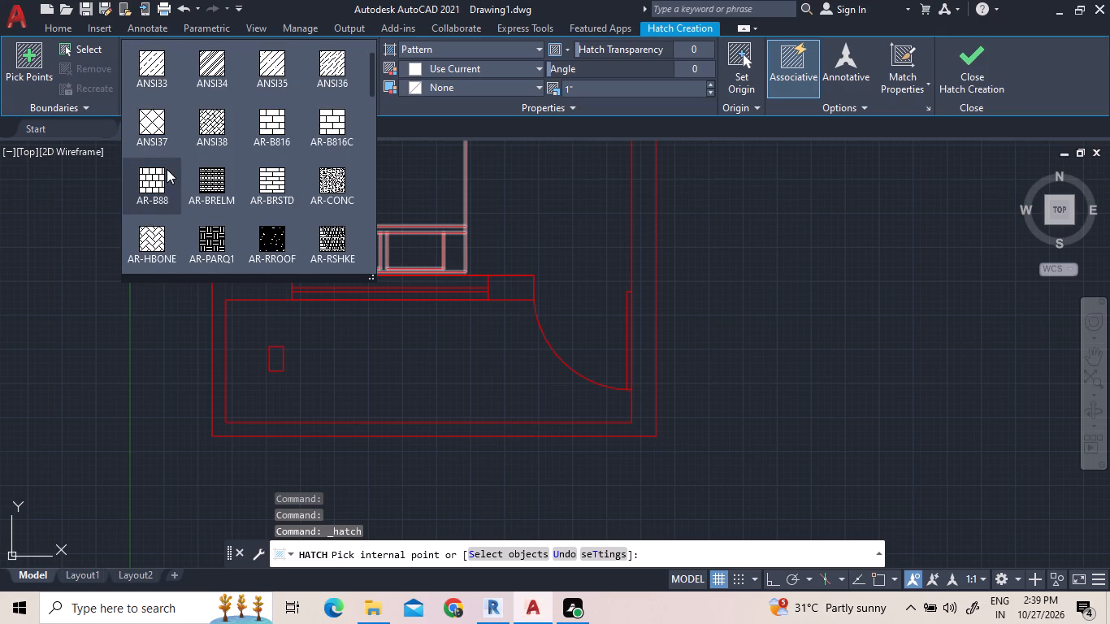
scroll(296, 166, "down", 2)
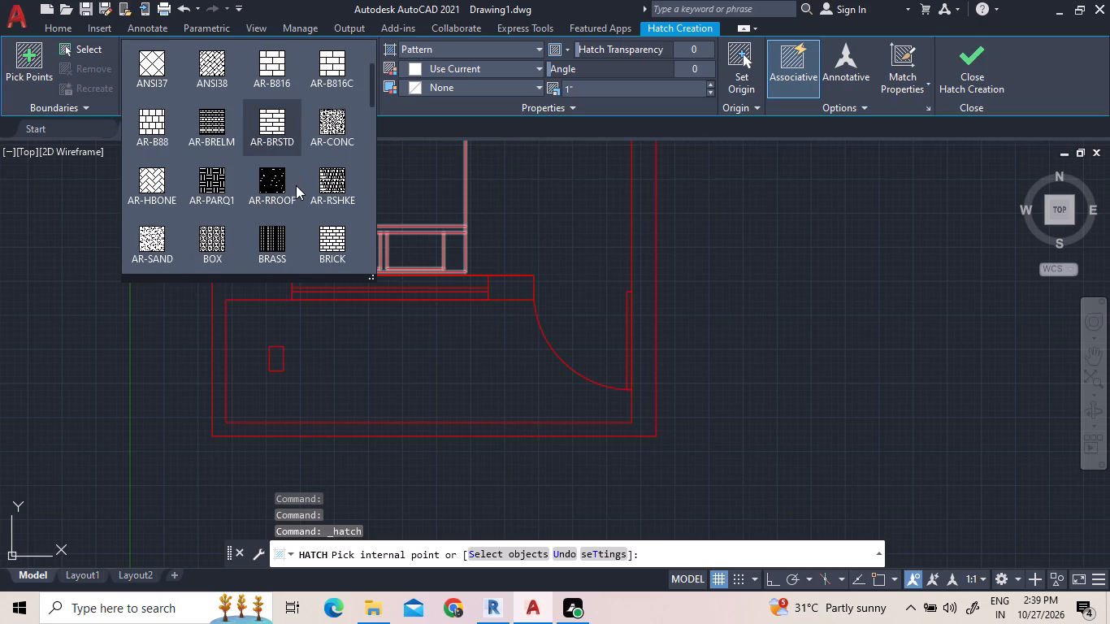
scroll(296, 185, "down", 1)
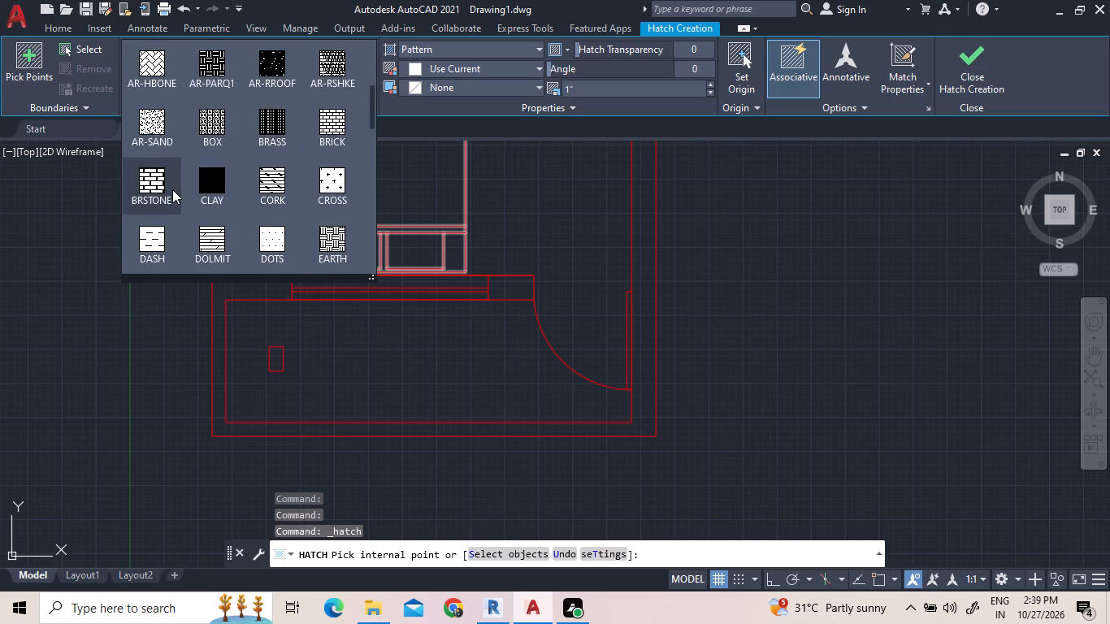
scroll(266, 193, "down", 1)
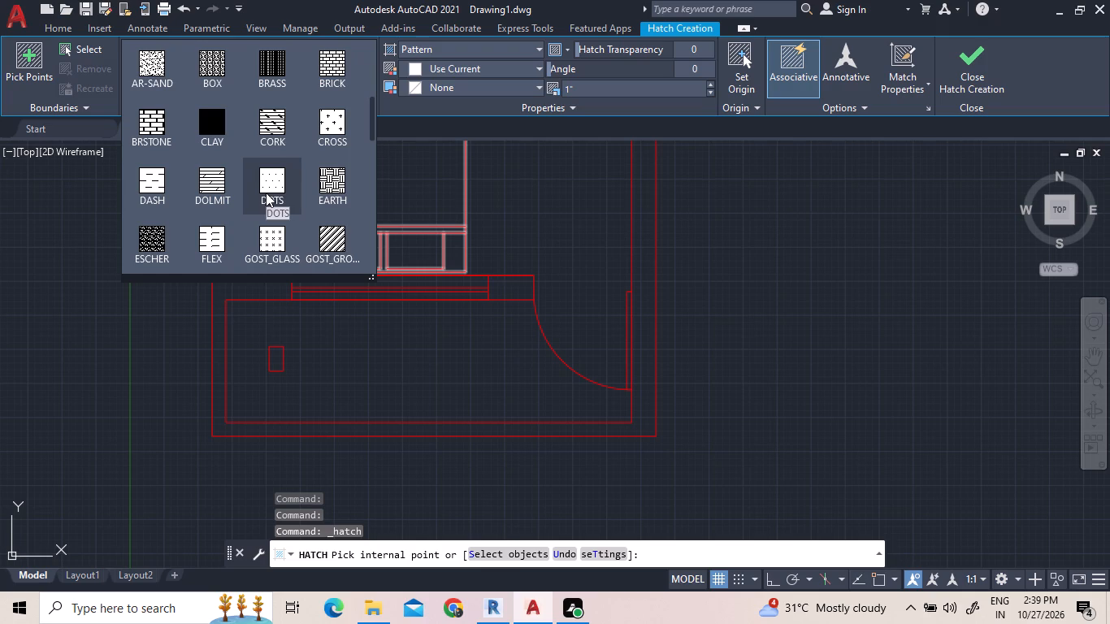
scroll(266, 193, "down", 2)
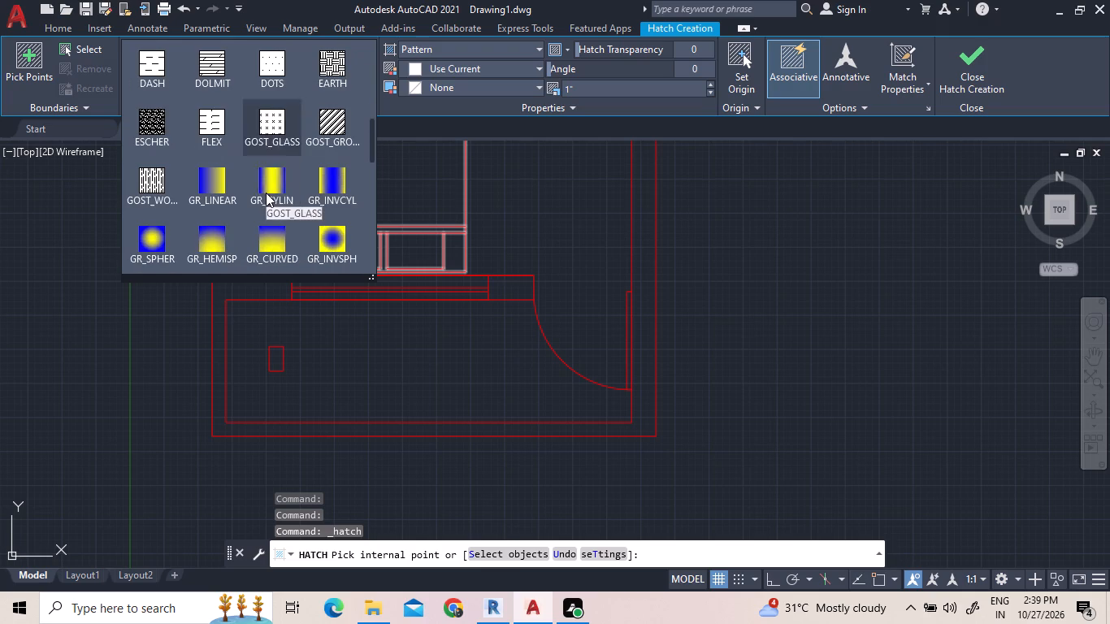
scroll(266, 193, "down", 3)
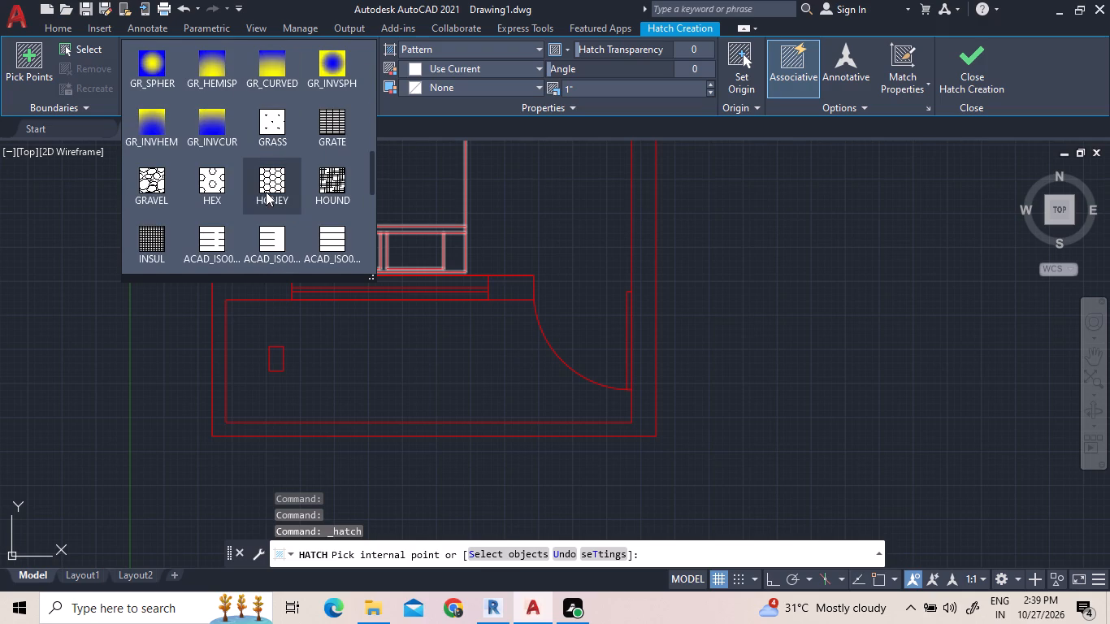
scroll(266, 192, "down", 3)
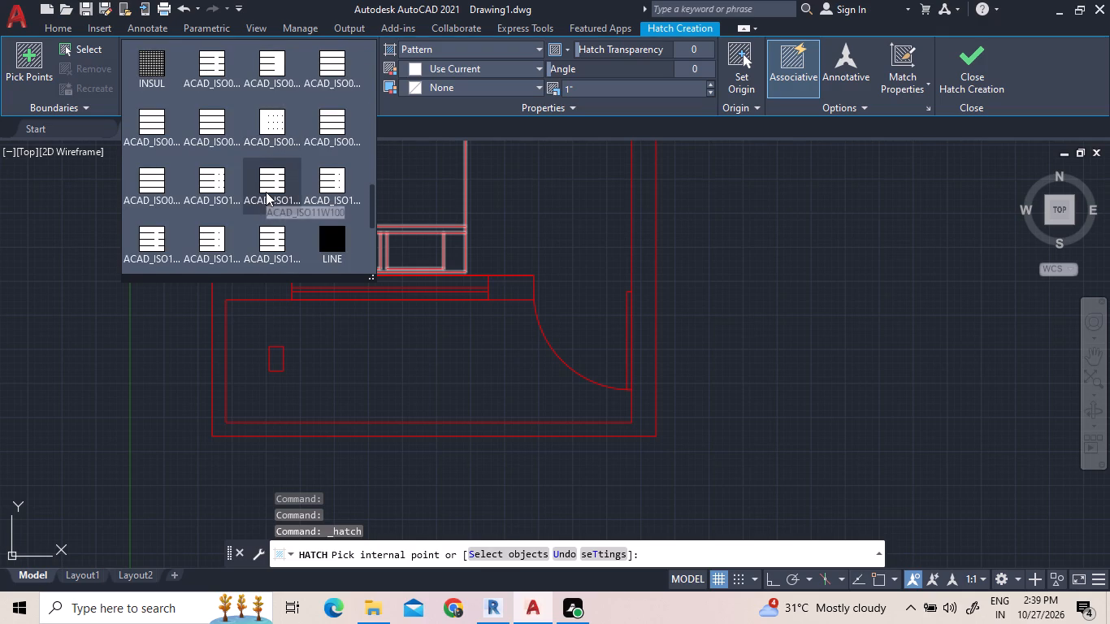
scroll(266, 192, "down", 3)
scroll(266, 192, "up", 1)
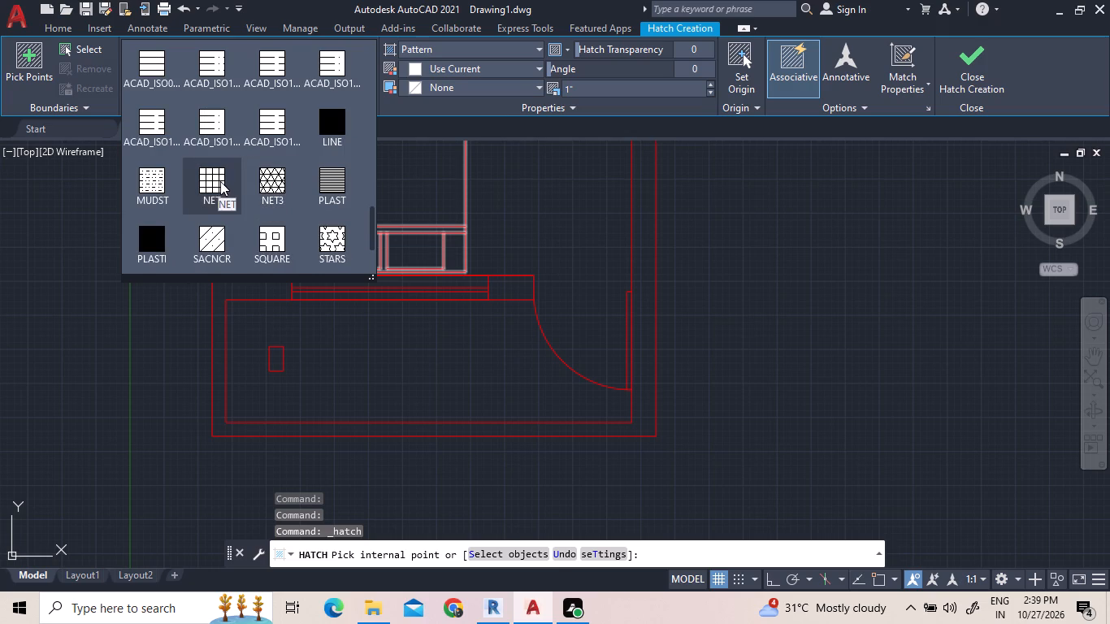
scroll(264, 214, "down", 2)
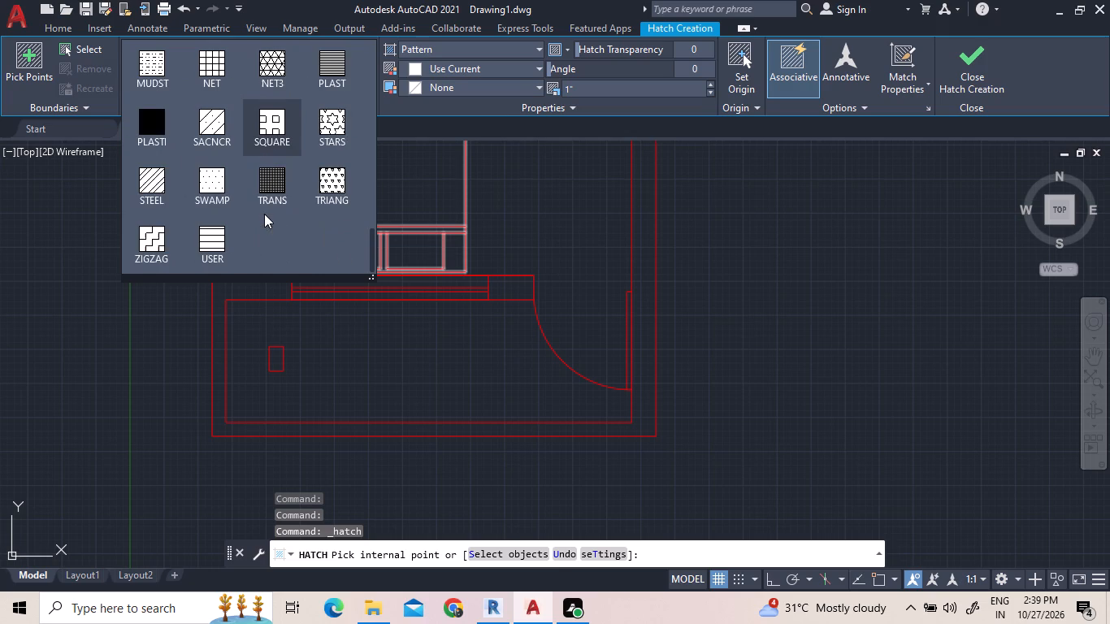
scroll(264, 214, "down", 1)
scroll(245, 235, "up", 5)
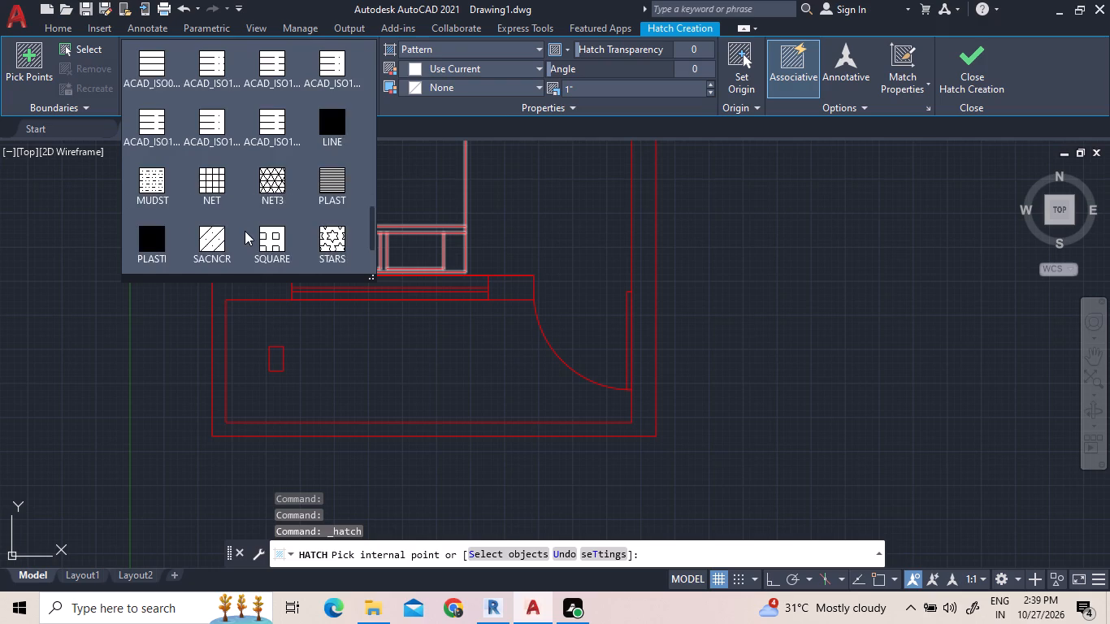
scroll(252, 225, "up", 10)
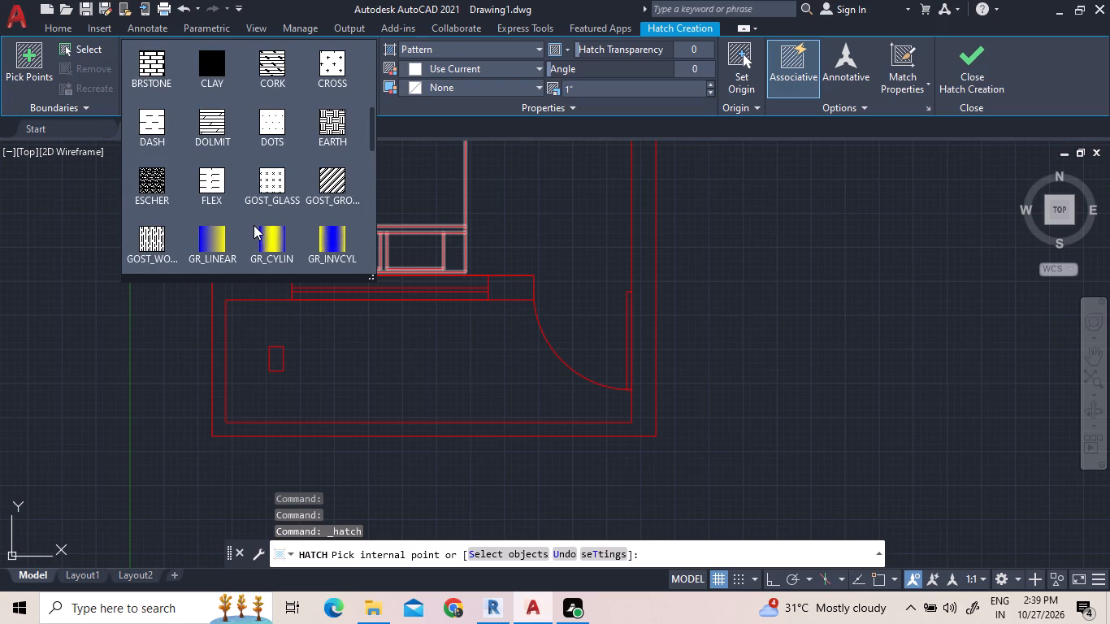
left_click(525, 184)
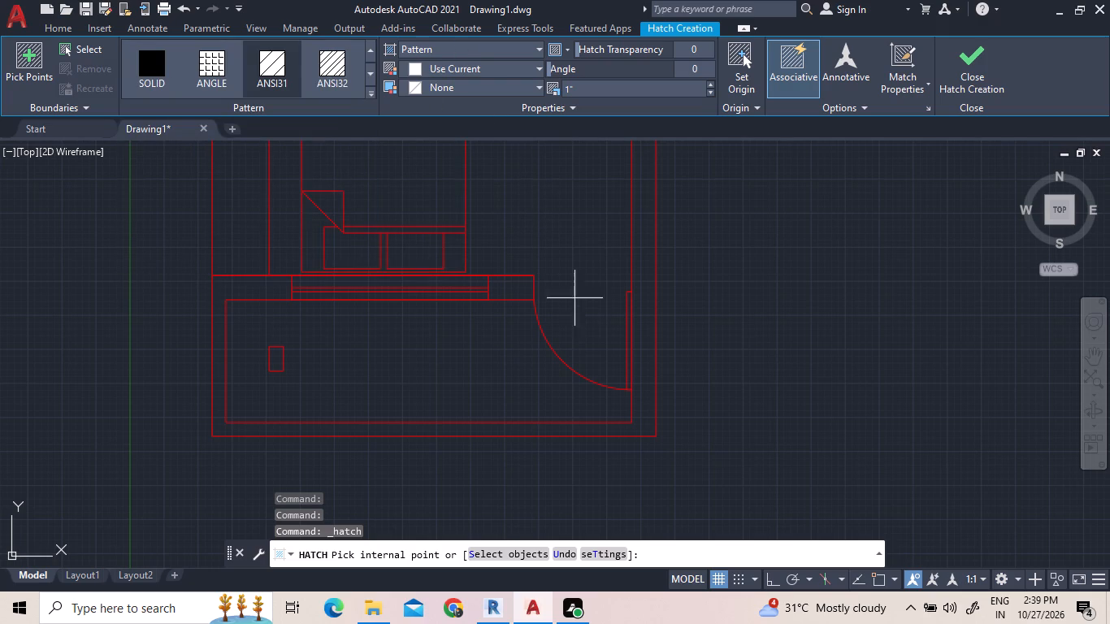
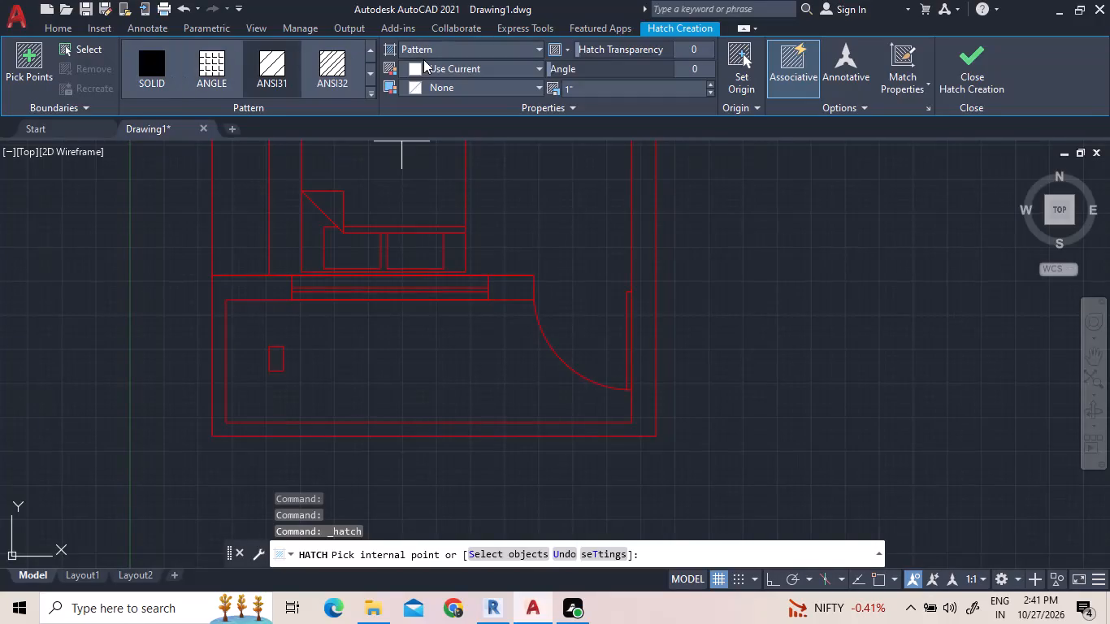
Set the hatch type to User defined with the USER pattern and apply it to the lower room's floor area.
left_click(430, 53)
left_click(435, 120)
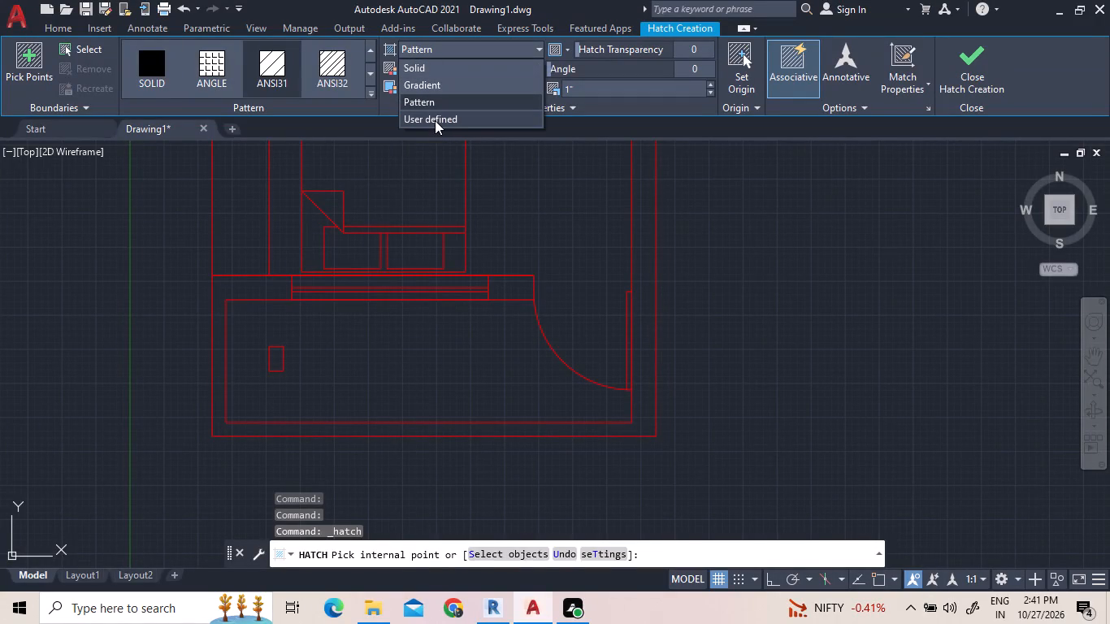
left_click(435, 113)
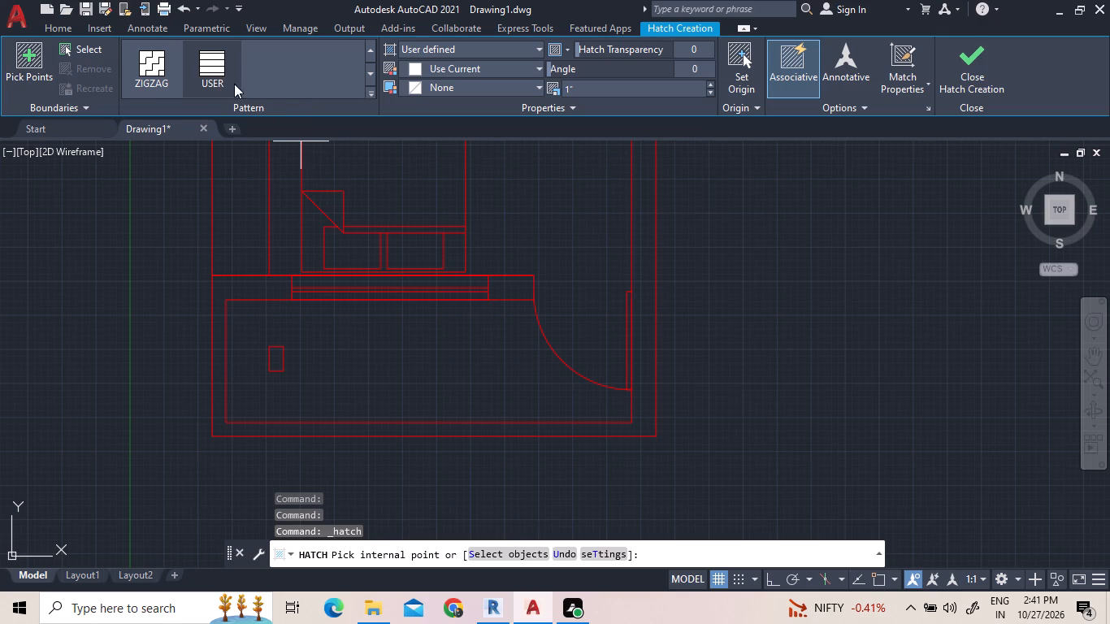
scroll(134, 84, "up", 3)
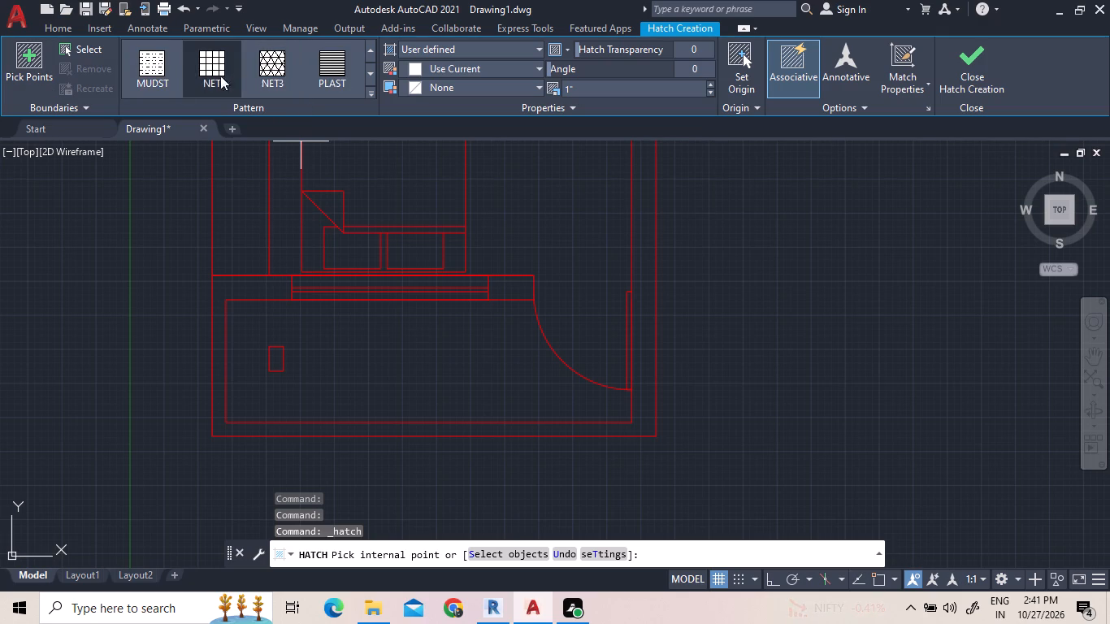
scroll(163, 87, "up", 8)
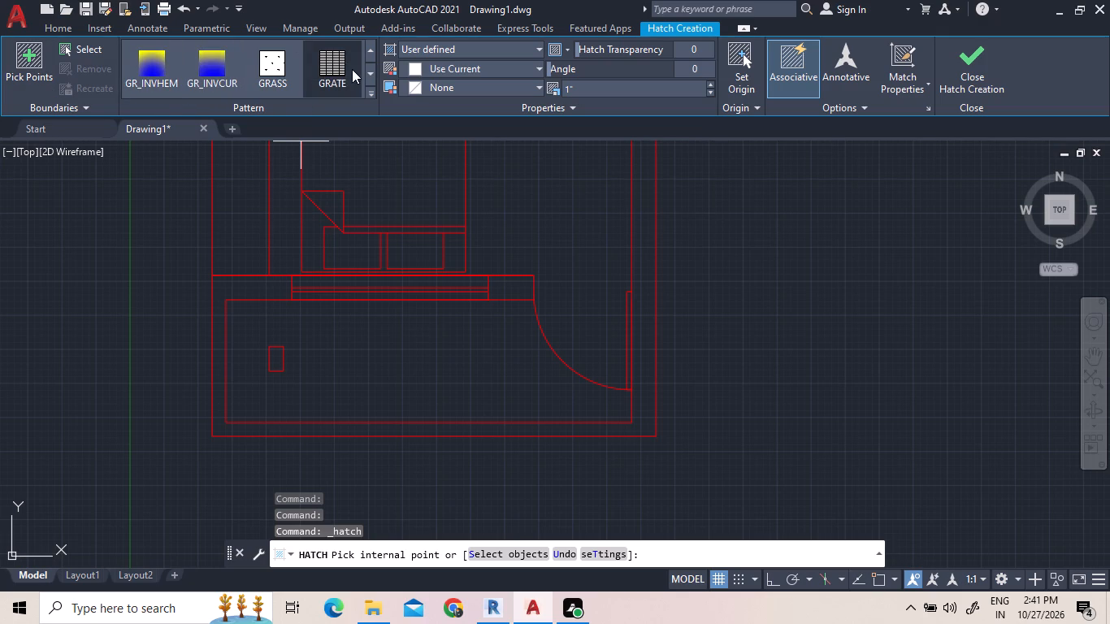
left_click(441, 53)
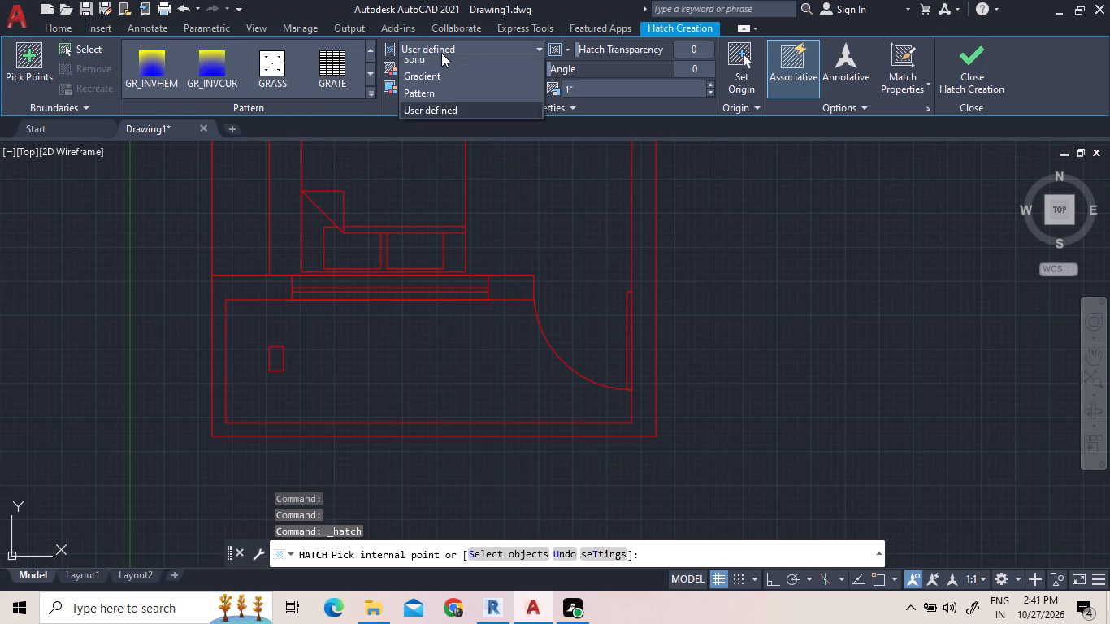
left_click(449, 113)
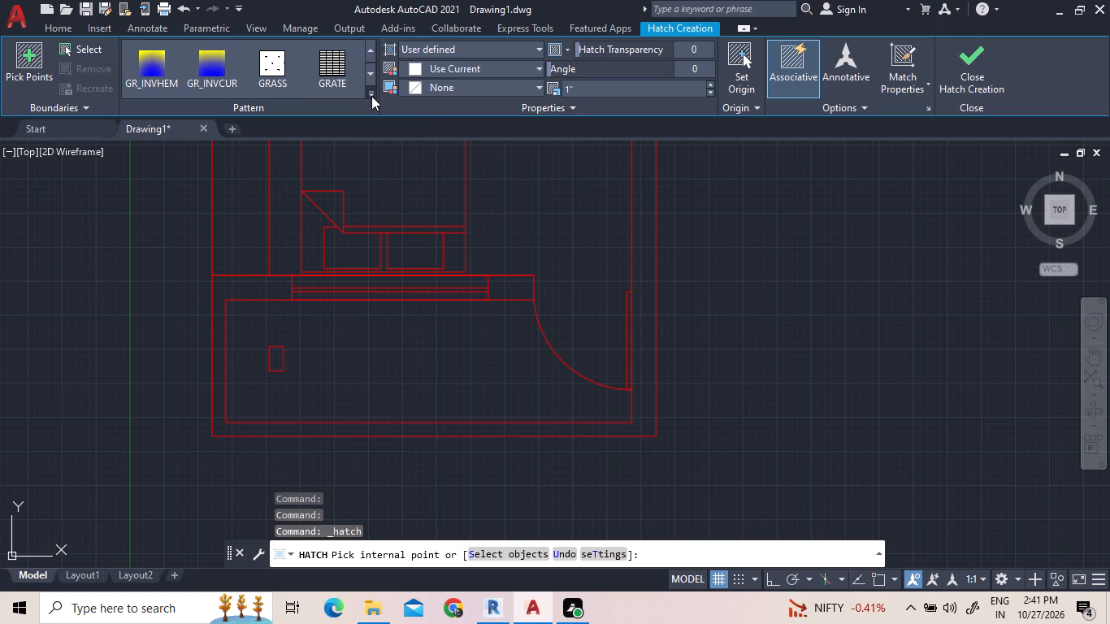
left_click(371, 96)
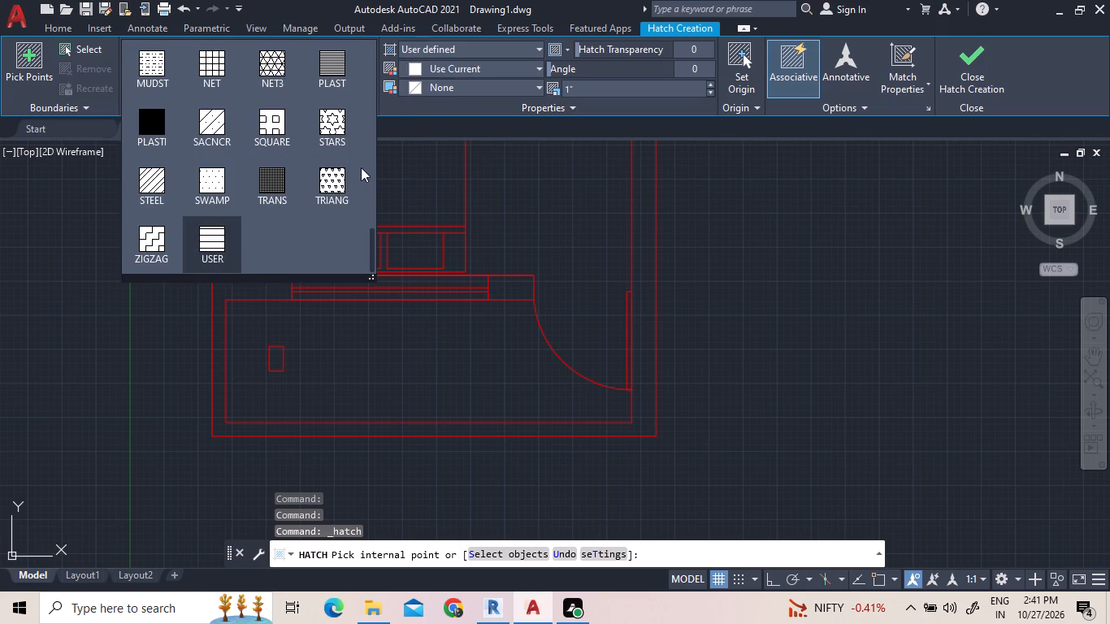
left_click(215, 243)
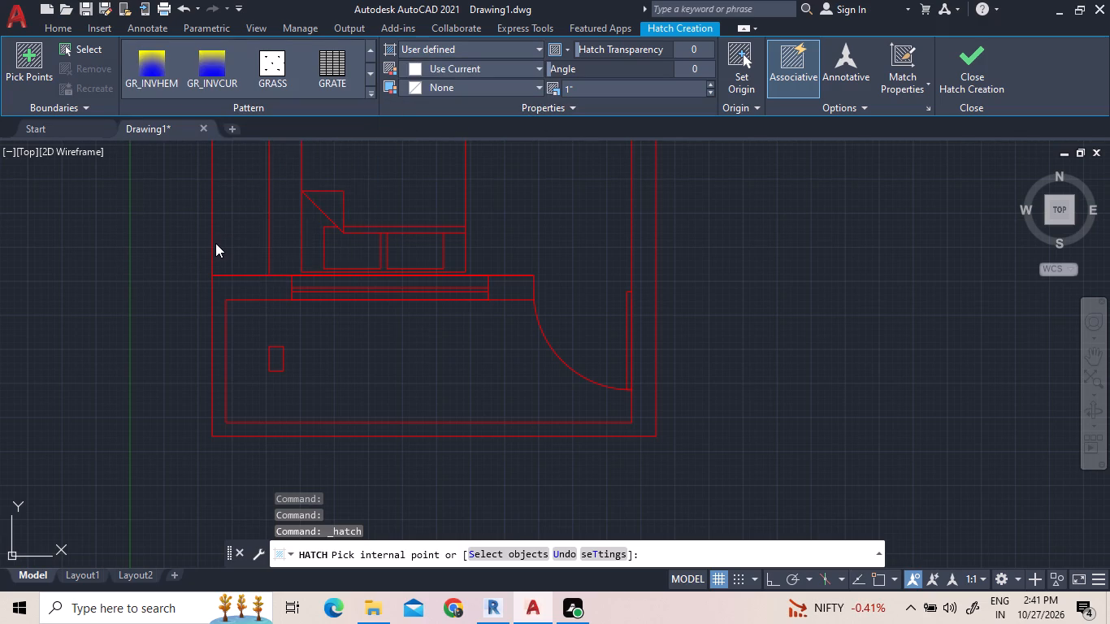
left_click(297, 349)
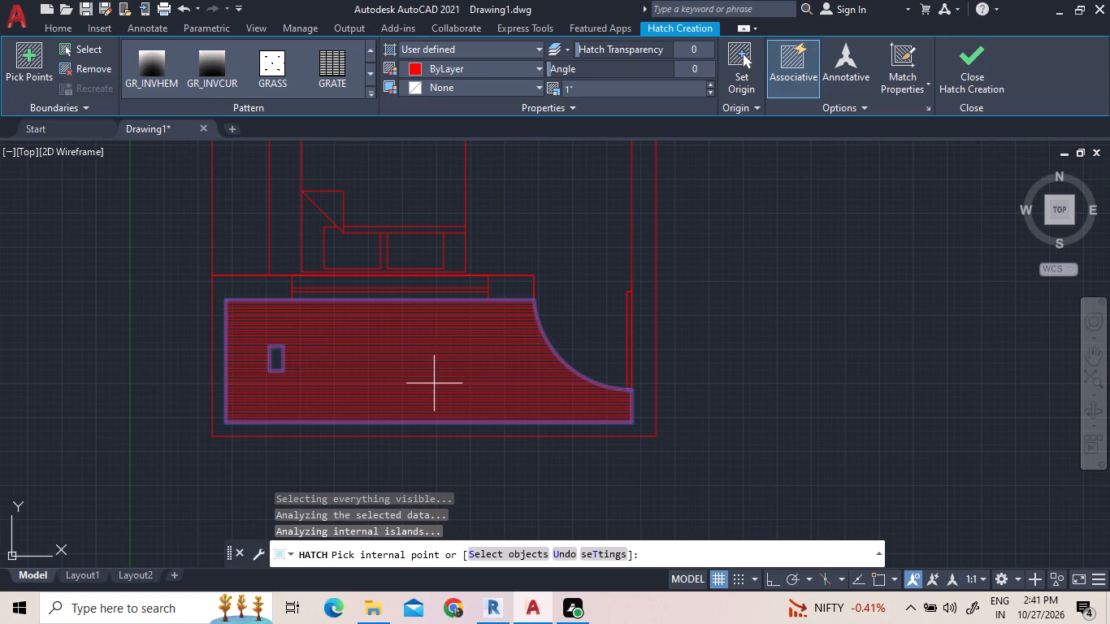
Look through the hatch patterns, previewing them on the lower room's floor to find a suitable one.
scroll(249, 93, "up", 5)
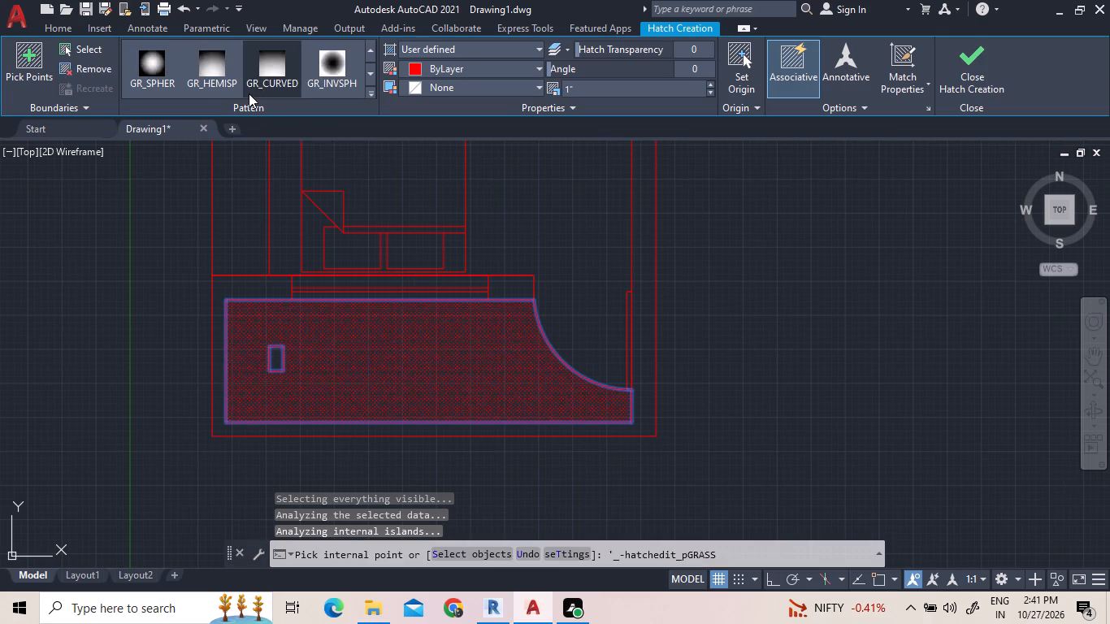
scroll(249, 93, "up", 12)
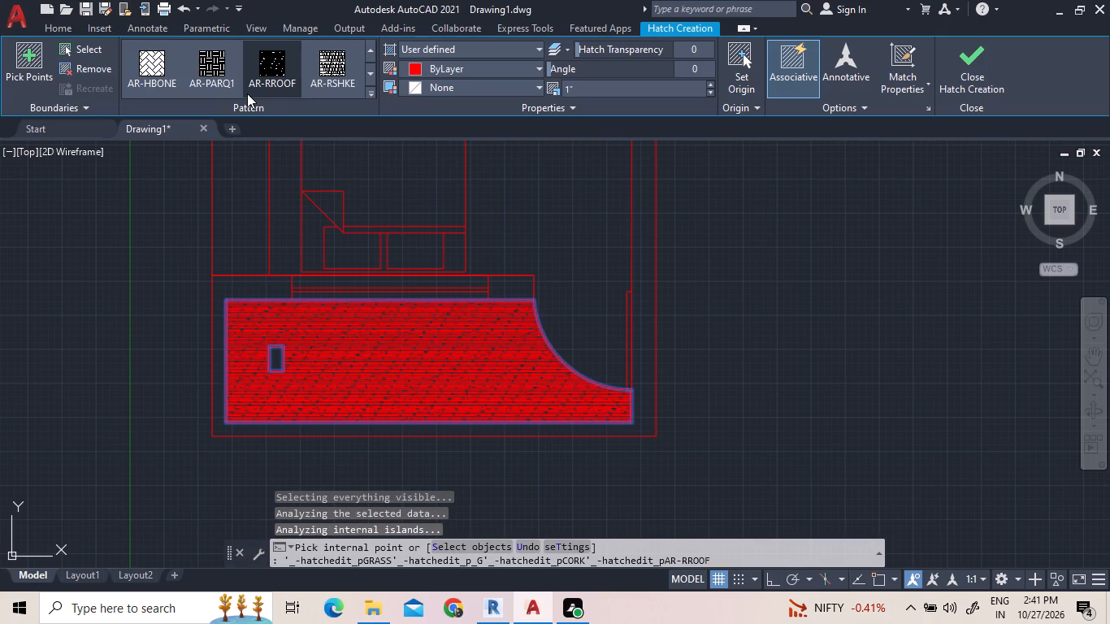
scroll(246, 93, "up", 2)
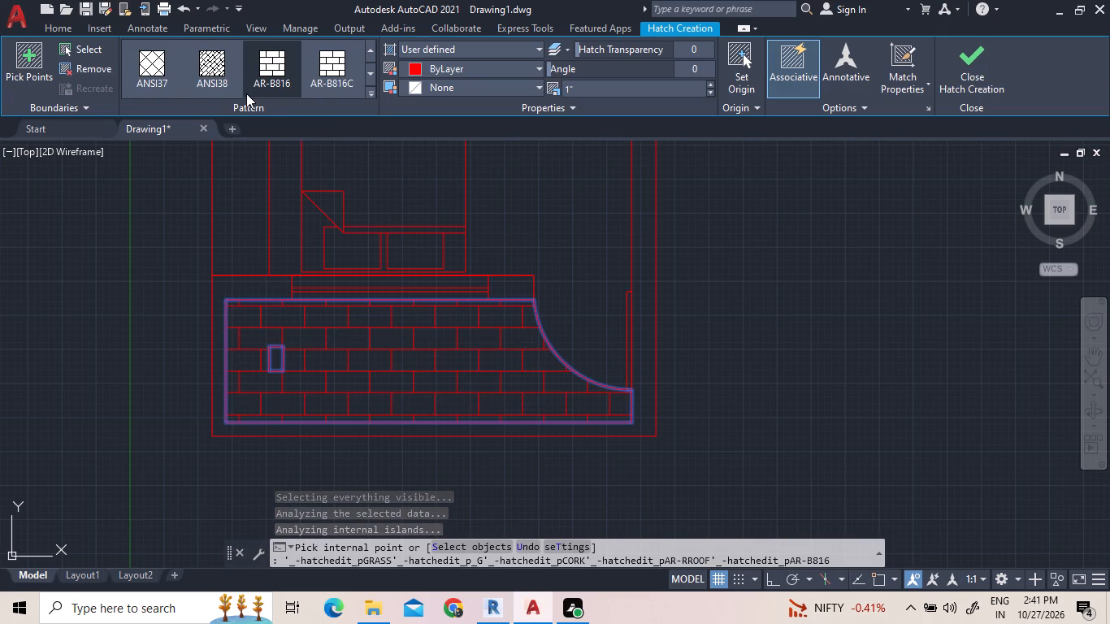
scroll(246, 93, "up", 4)
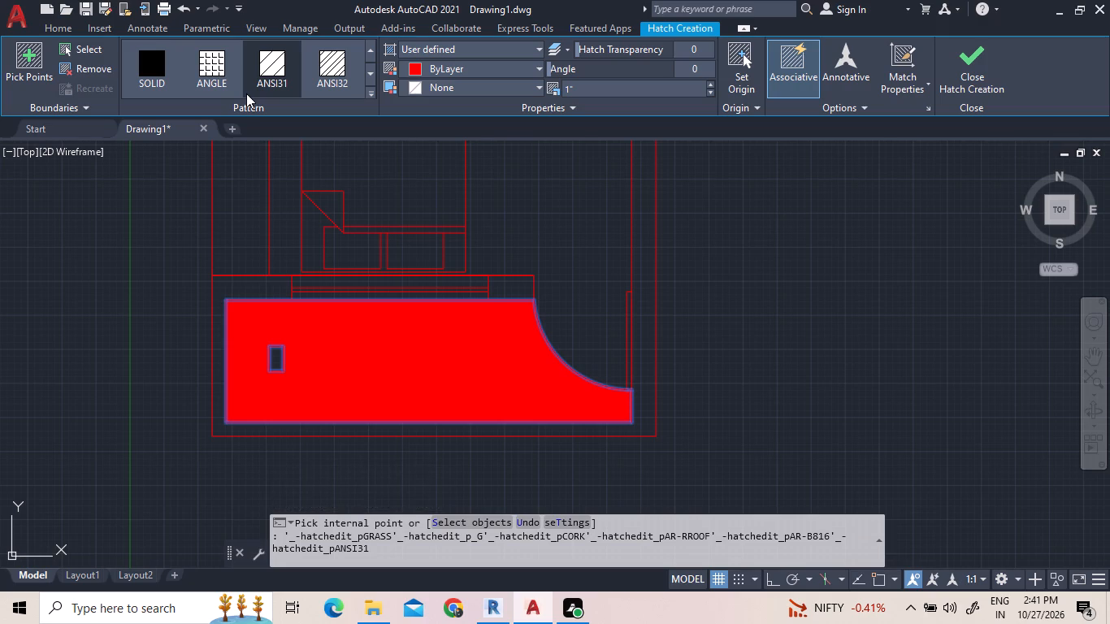
scroll(246, 93, "up", 7)
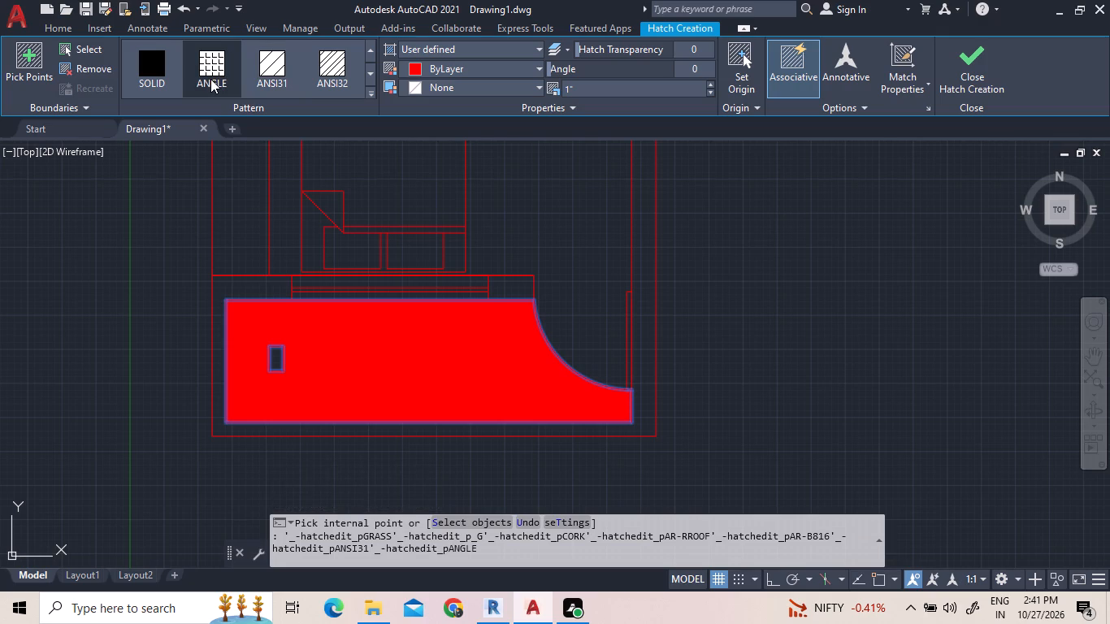
scroll(209, 67, "down", 3)
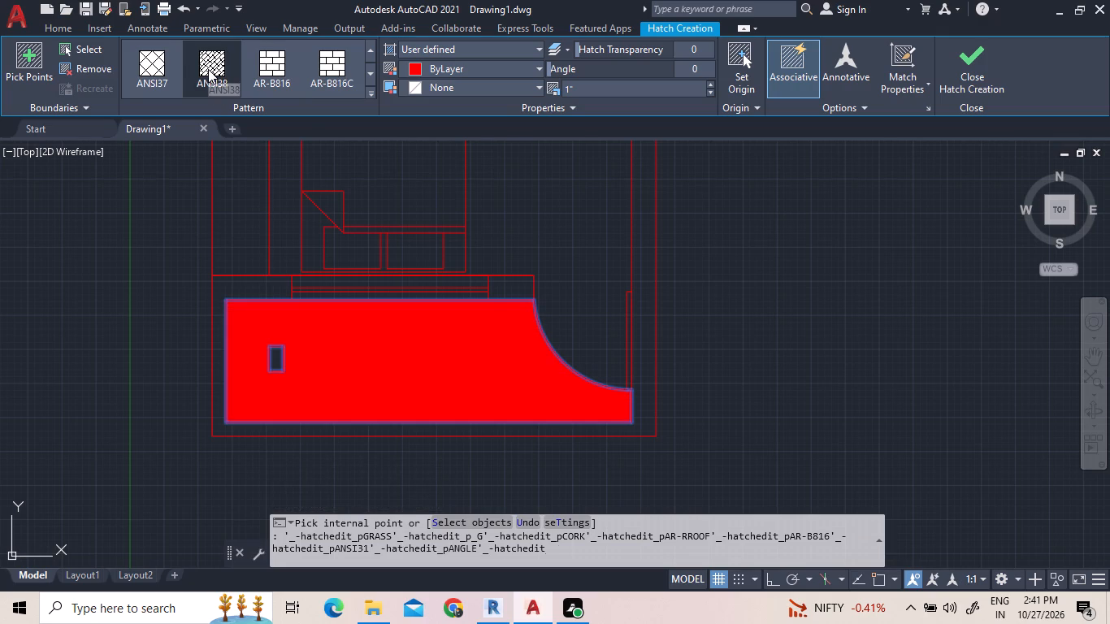
scroll(208, 69, "down", 4)
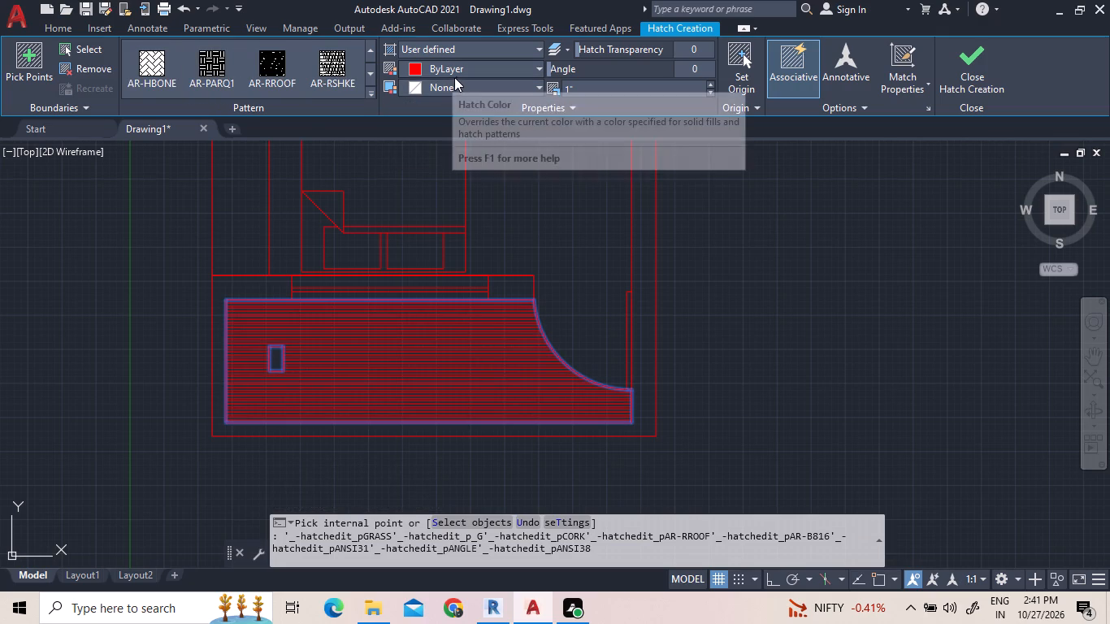
Set the lower room's hatch colour to black (0,0,0).
left_click(458, 73)
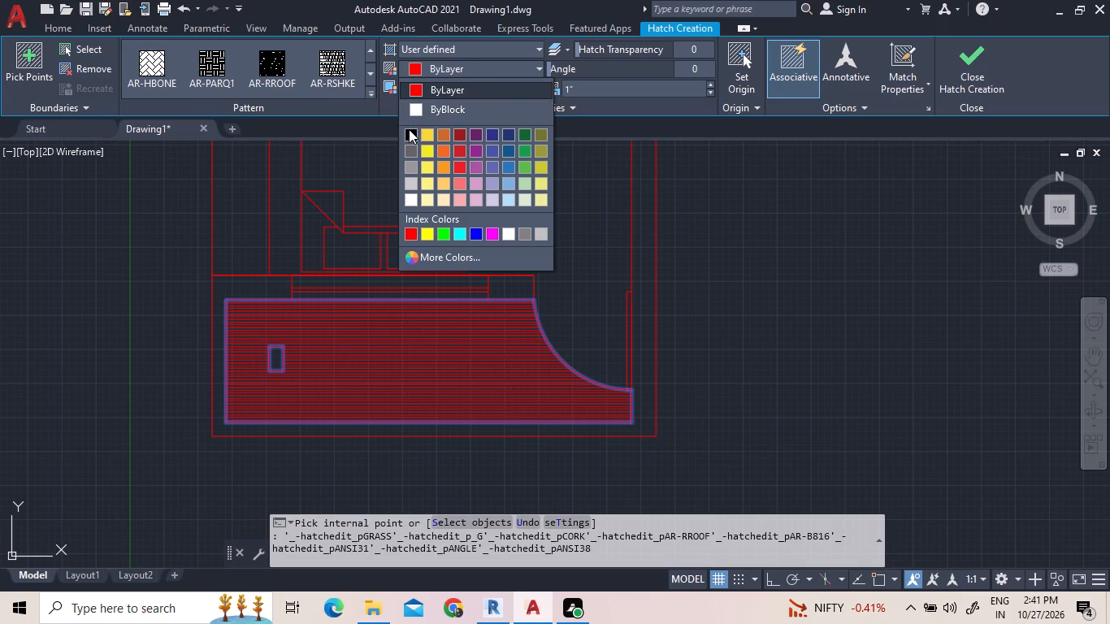
left_click(409, 129)
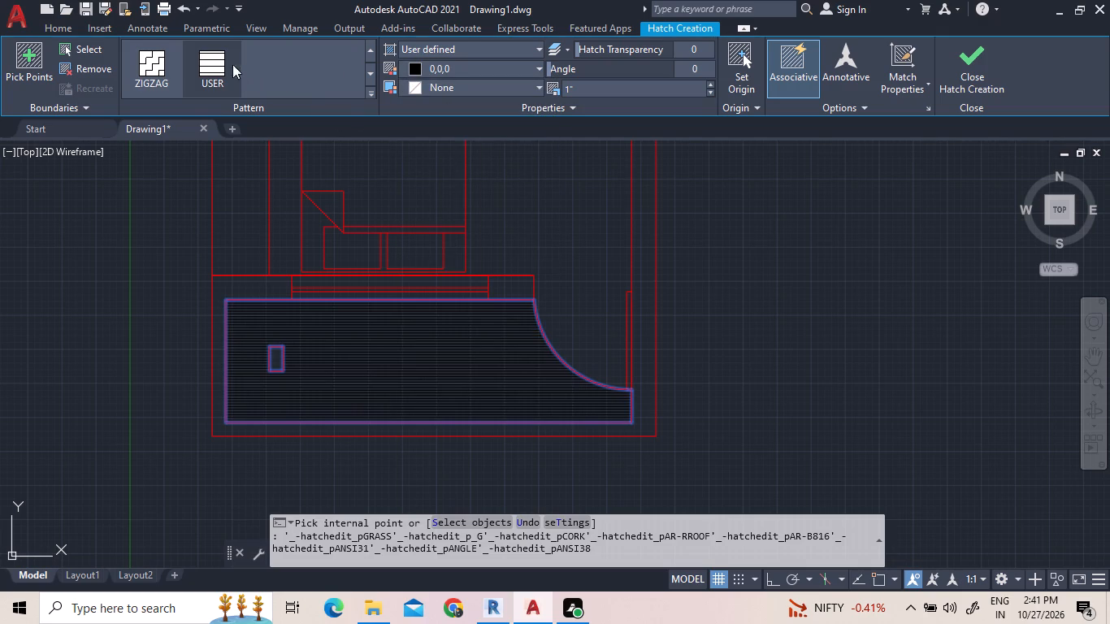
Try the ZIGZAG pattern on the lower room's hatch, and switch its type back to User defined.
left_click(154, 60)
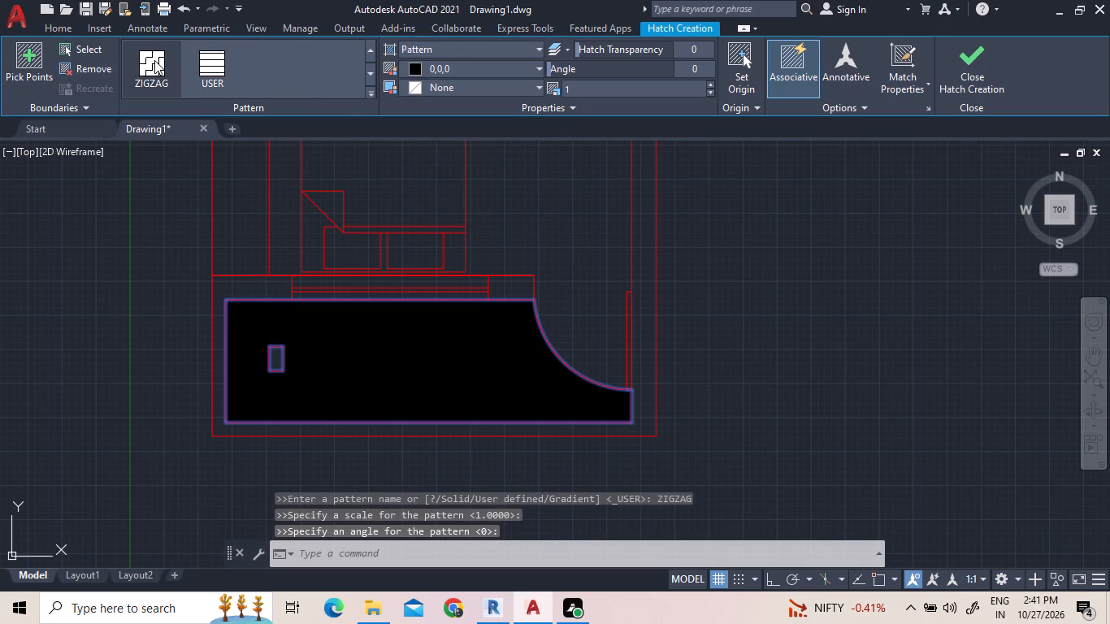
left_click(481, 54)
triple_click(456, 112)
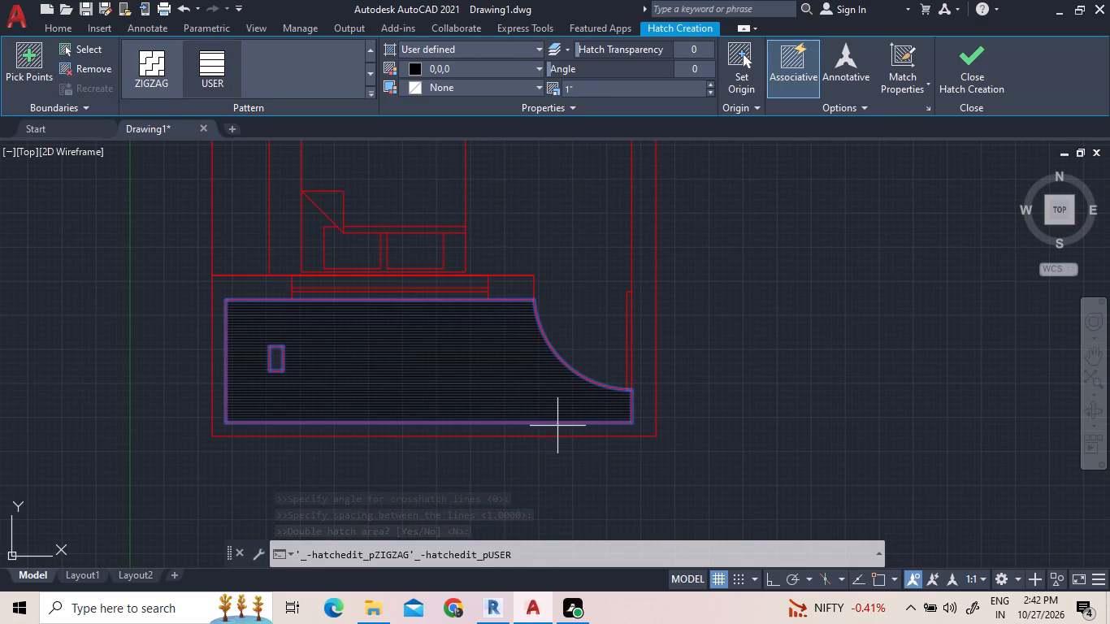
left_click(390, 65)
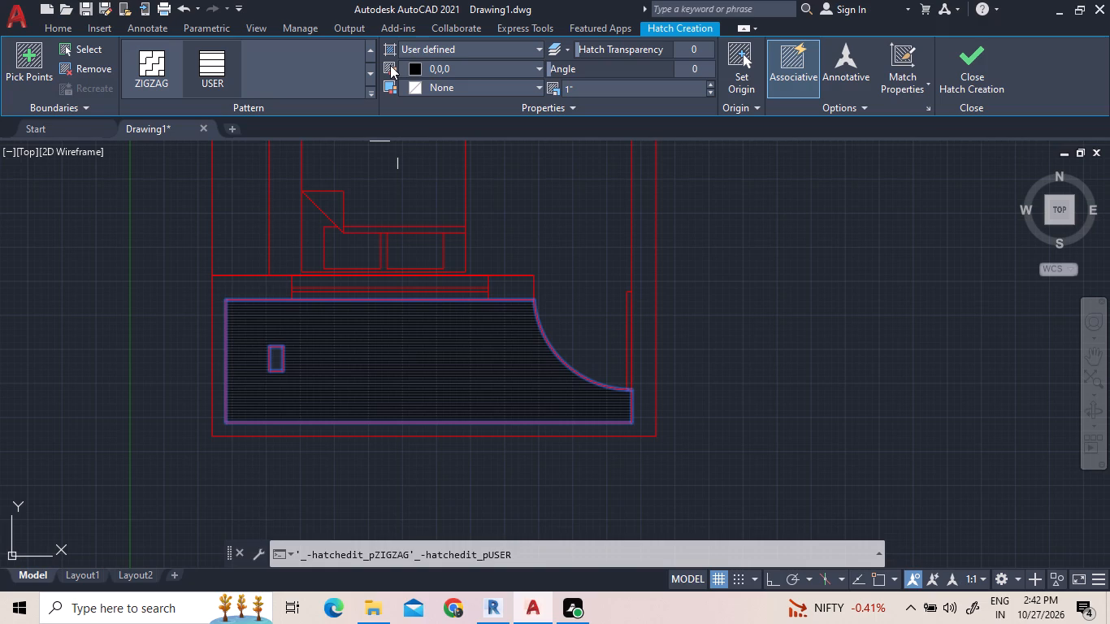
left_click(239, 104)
Change the lower room's hatch type to Solid, using the SOLID pattern.
left_click(514, 48)
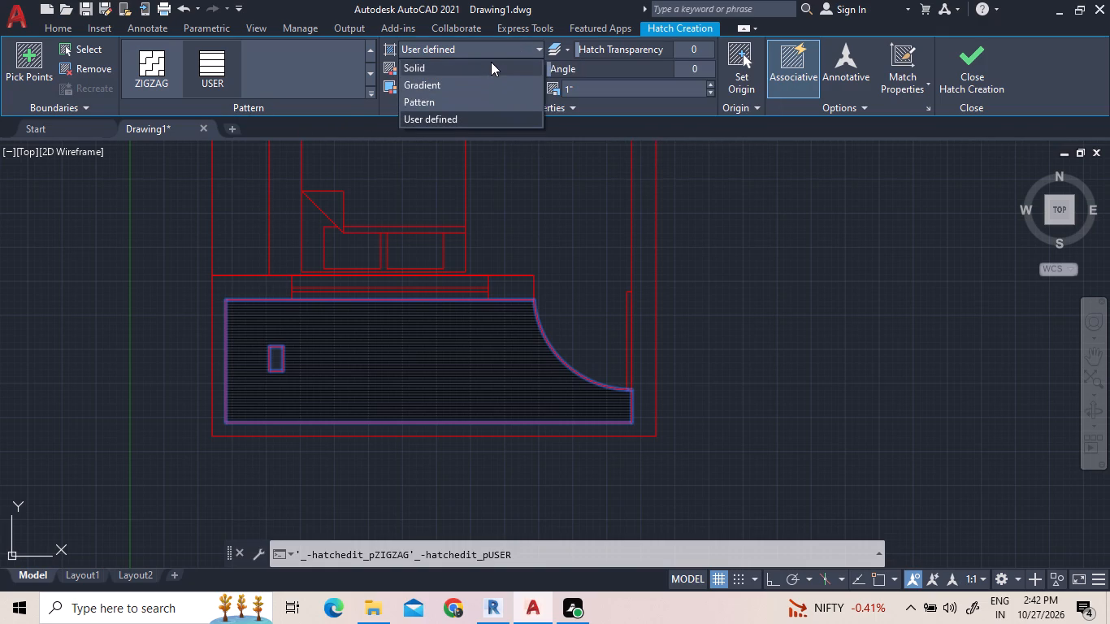
left_click(489, 63)
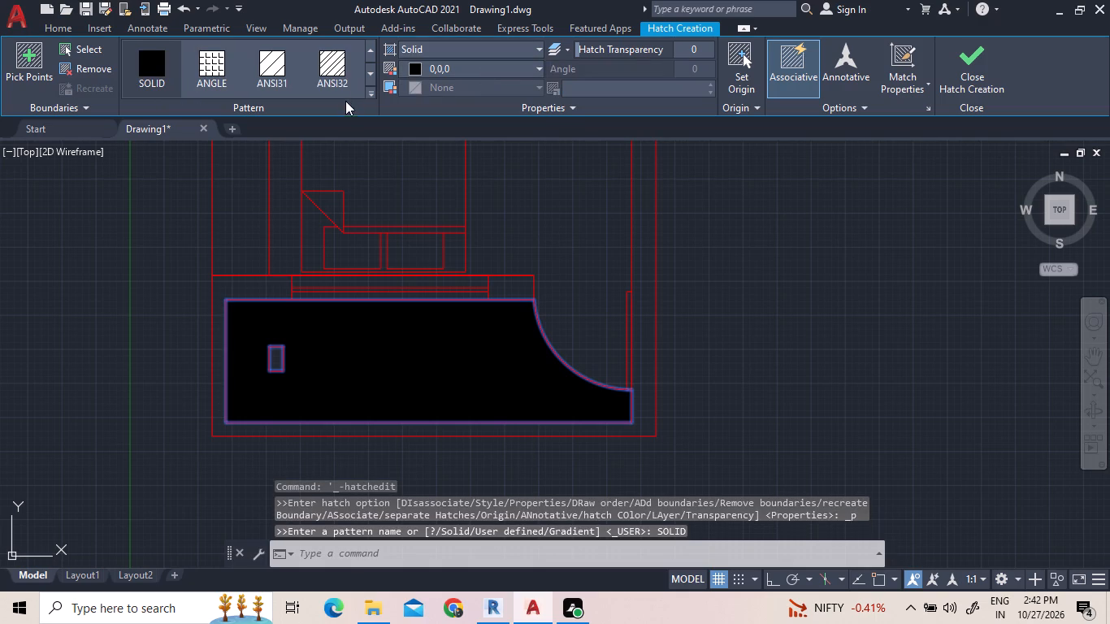
left_click(153, 77)
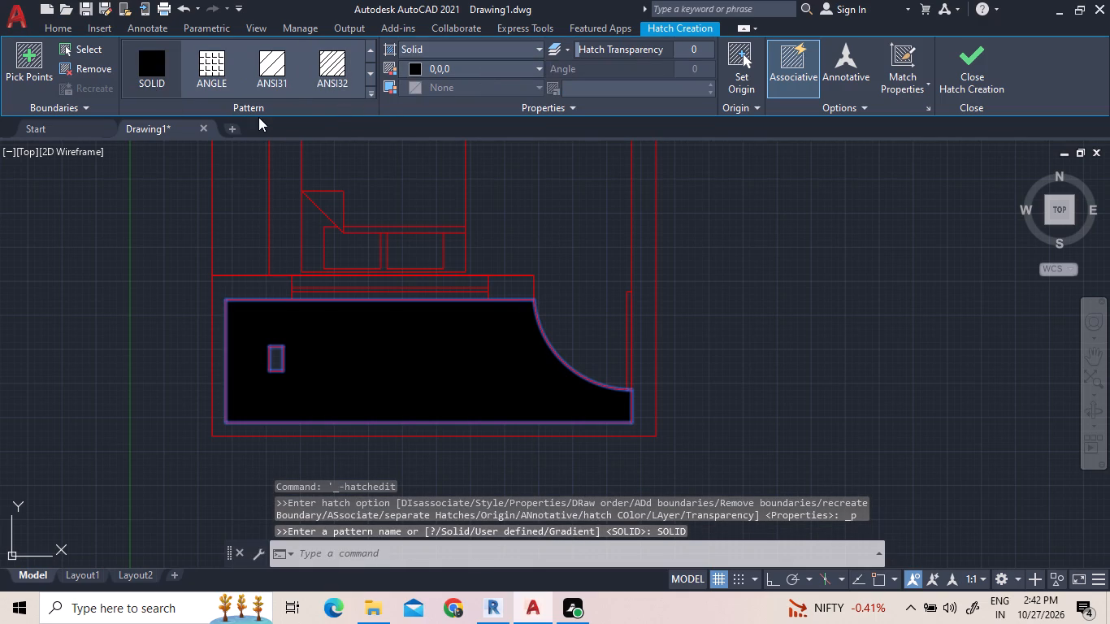
left_click(255, 112)
left_click(254, 110)
Browse the hatch patterns and apply the USER pattern to the lower room's hatch.
left_click(379, 89)
left_click(371, 91)
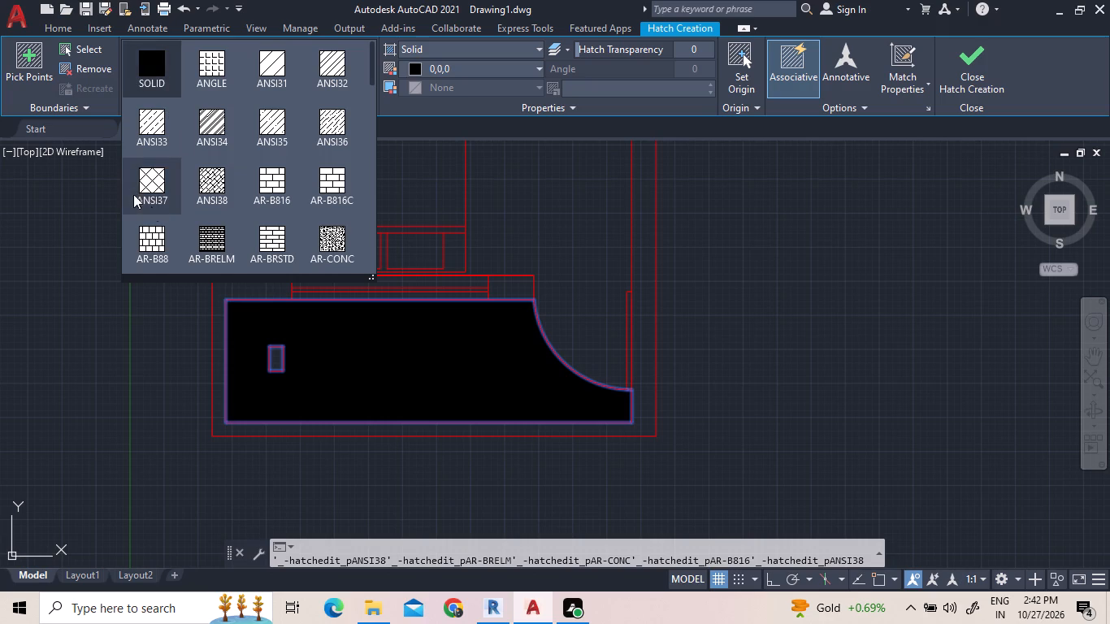
scroll(258, 206, "down", 1)
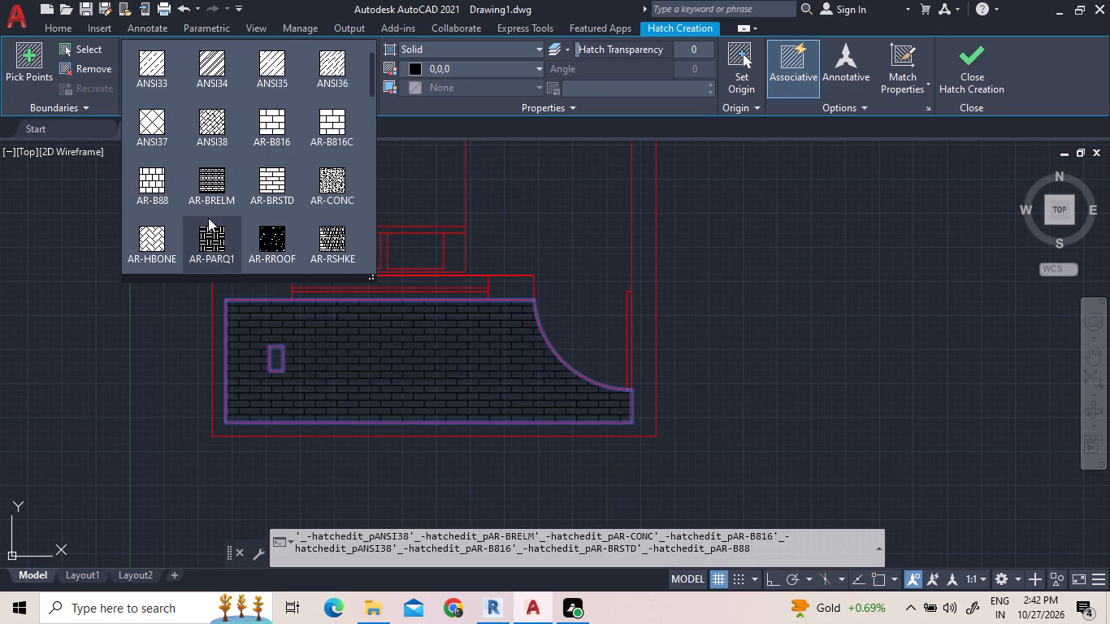
scroll(213, 221, "down", 2)
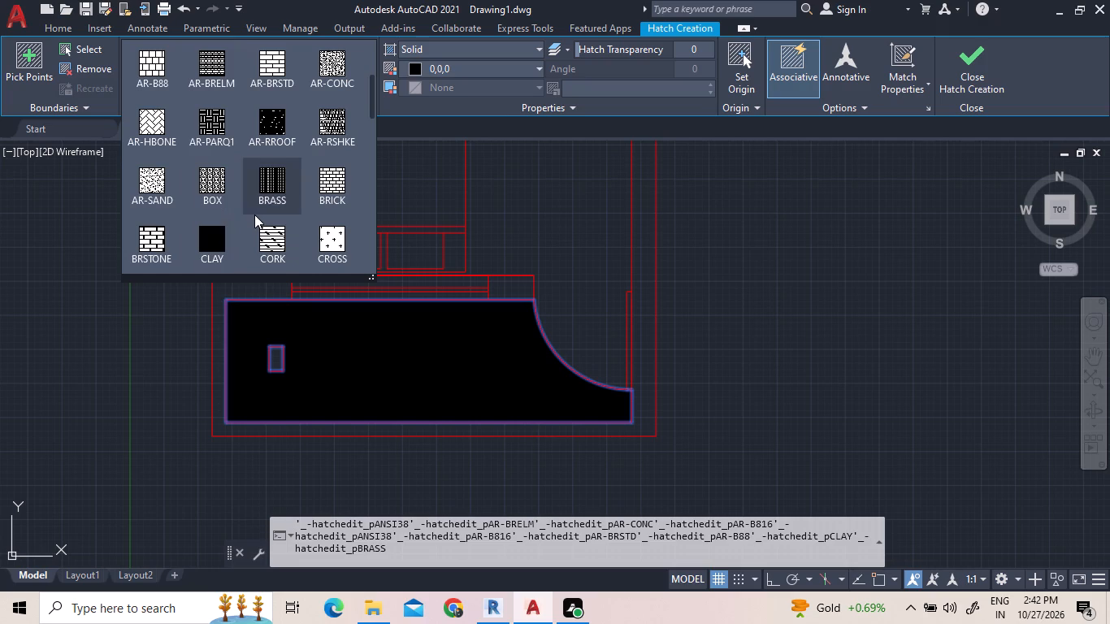
scroll(254, 214, "down", 3)
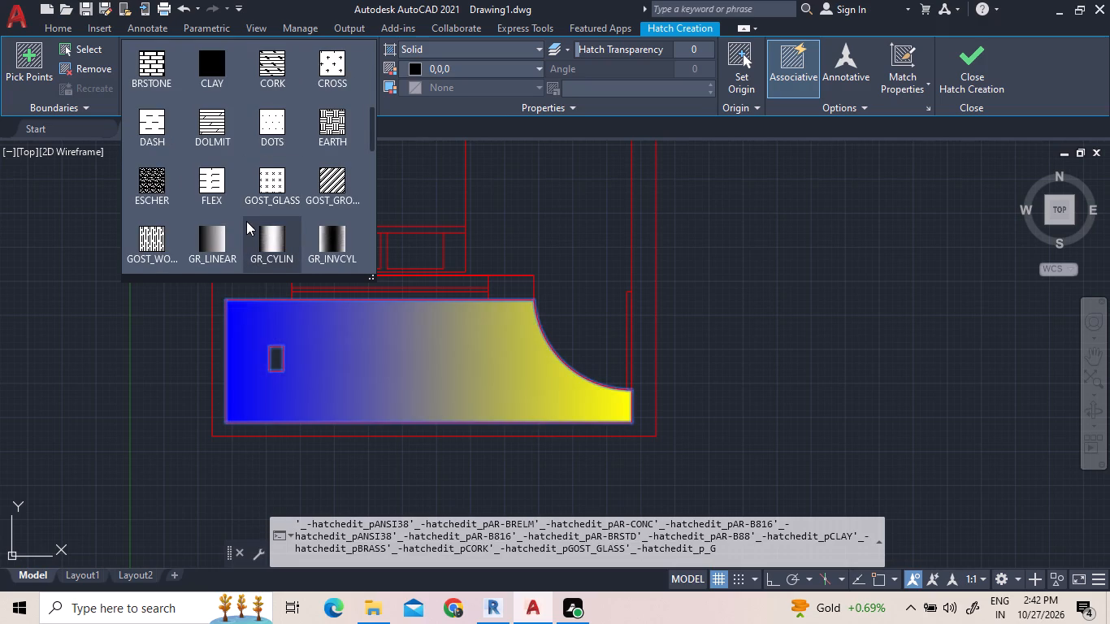
scroll(245, 221, "down", 3)
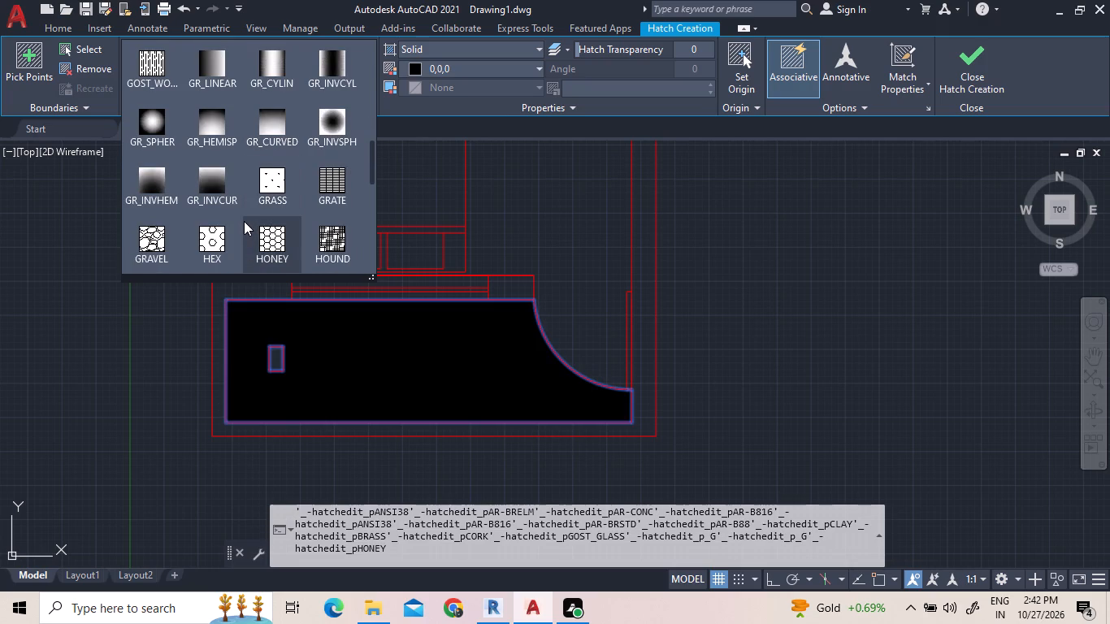
scroll(244, 221, "down", 2)
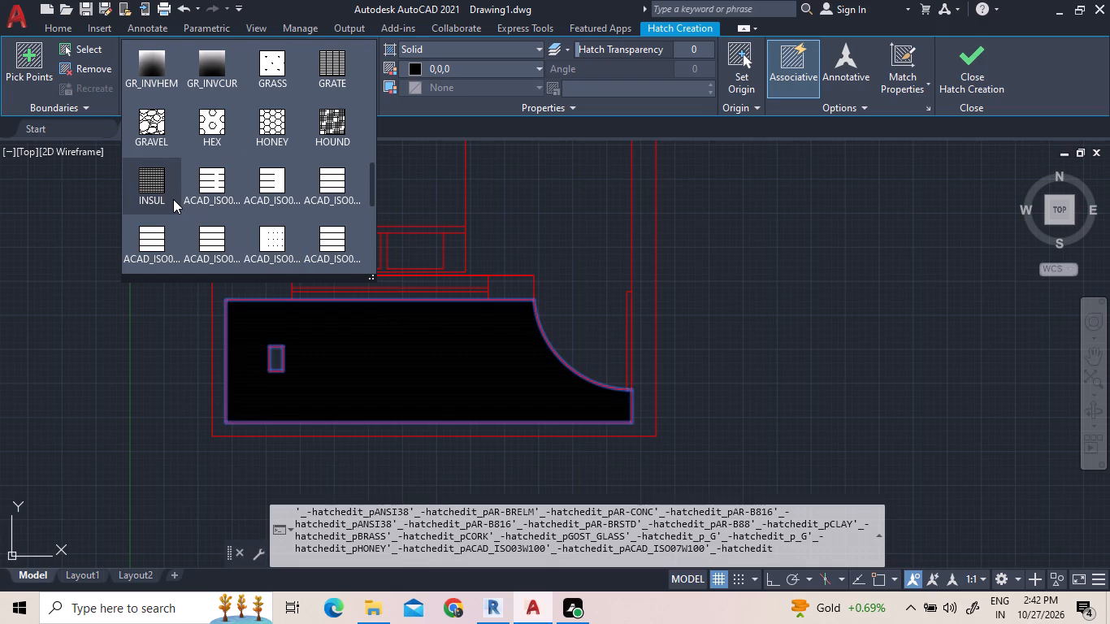
scroll(173, 199, "up", 3)
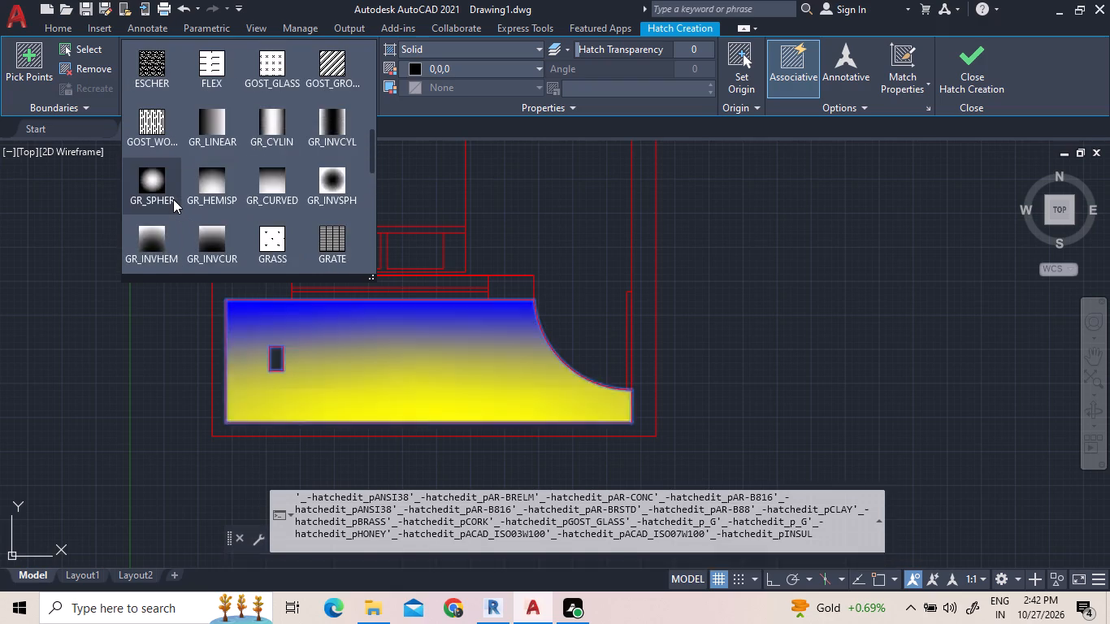
scroll(173, 199, "down", 12)
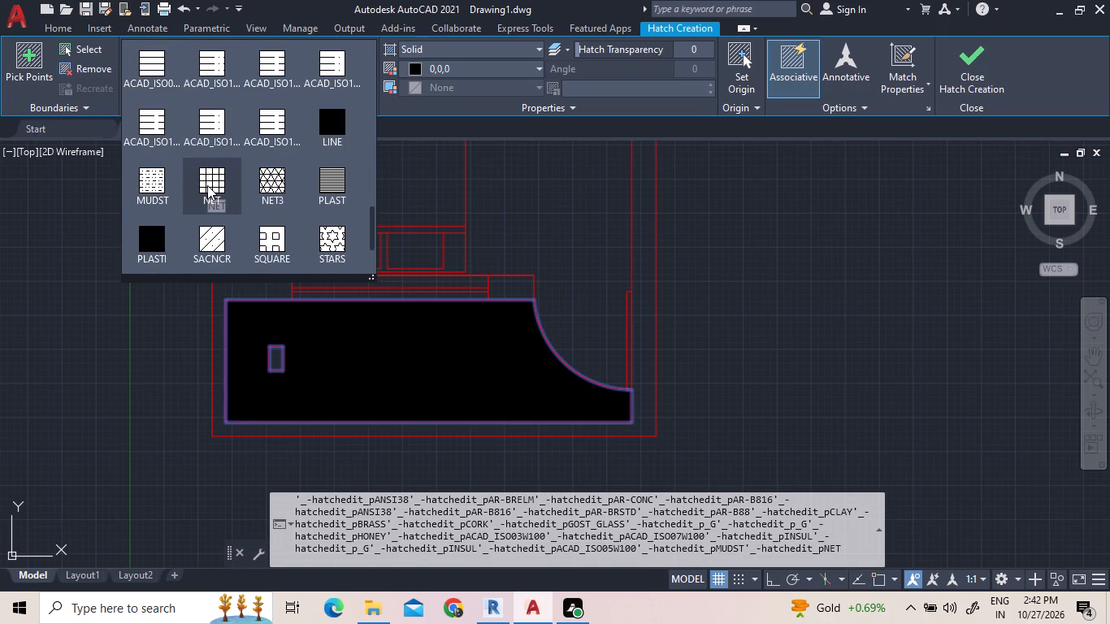
scroll(218, 208, "down", 1)
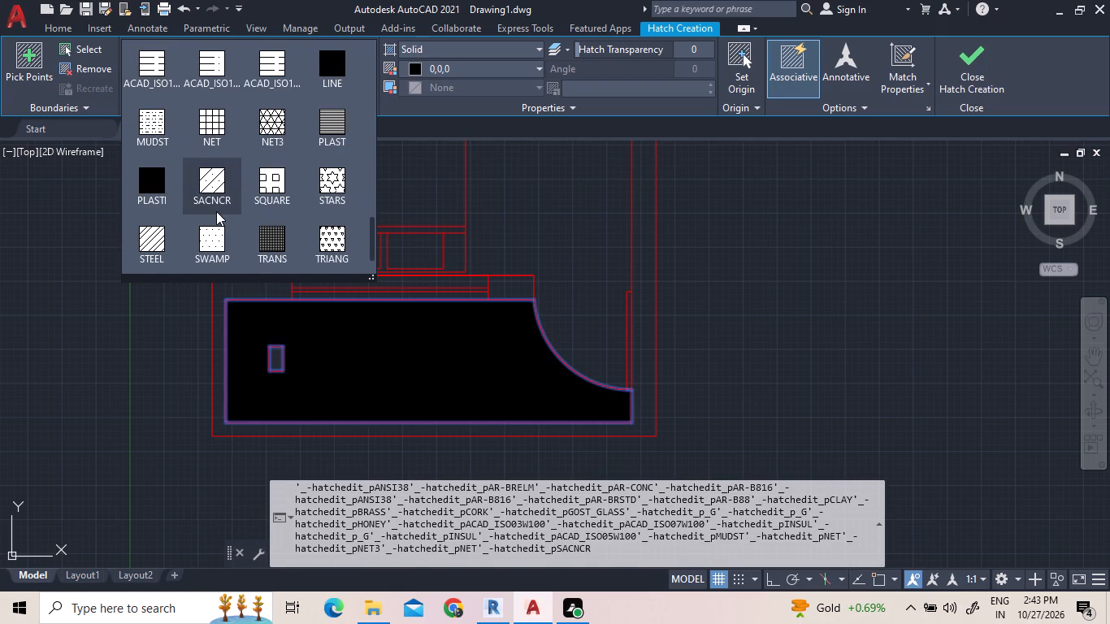
scroll(215, 223, "down", 1)
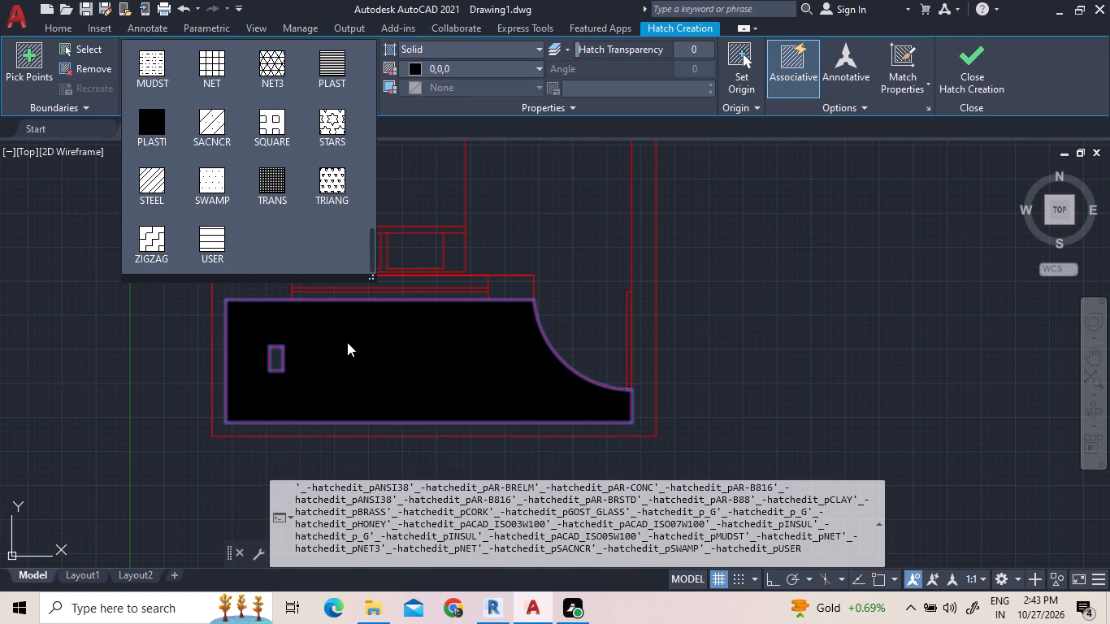
left_click(211, 232)
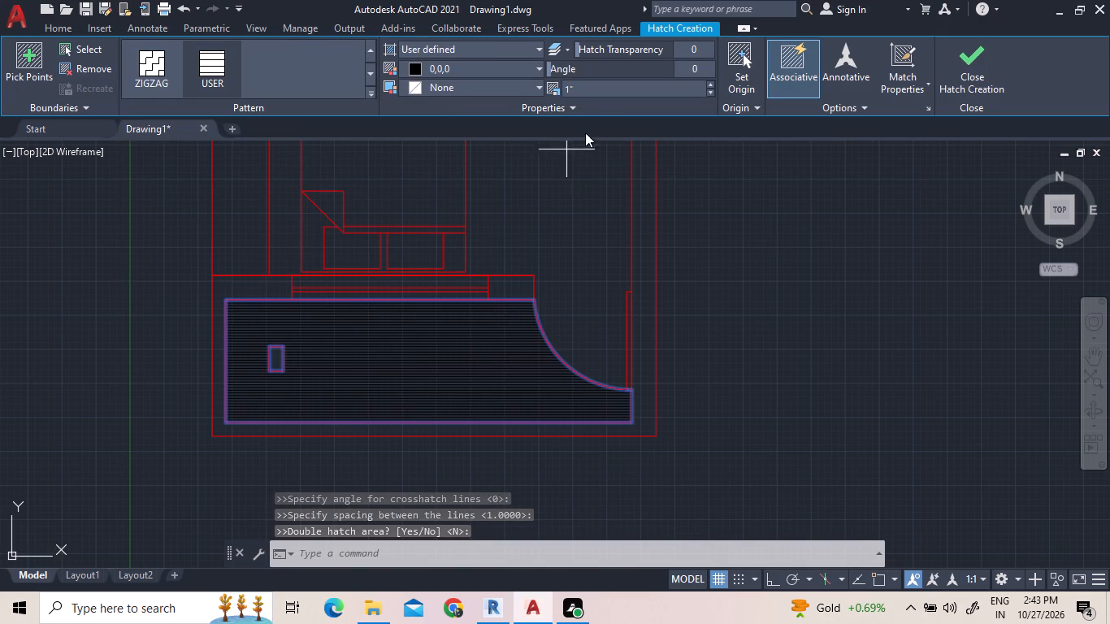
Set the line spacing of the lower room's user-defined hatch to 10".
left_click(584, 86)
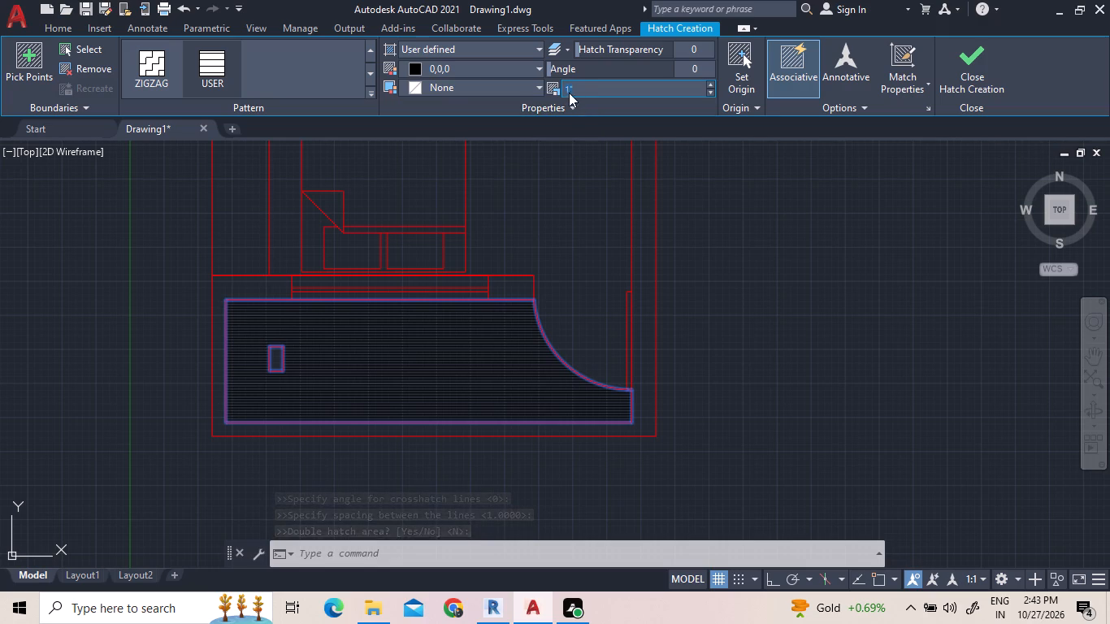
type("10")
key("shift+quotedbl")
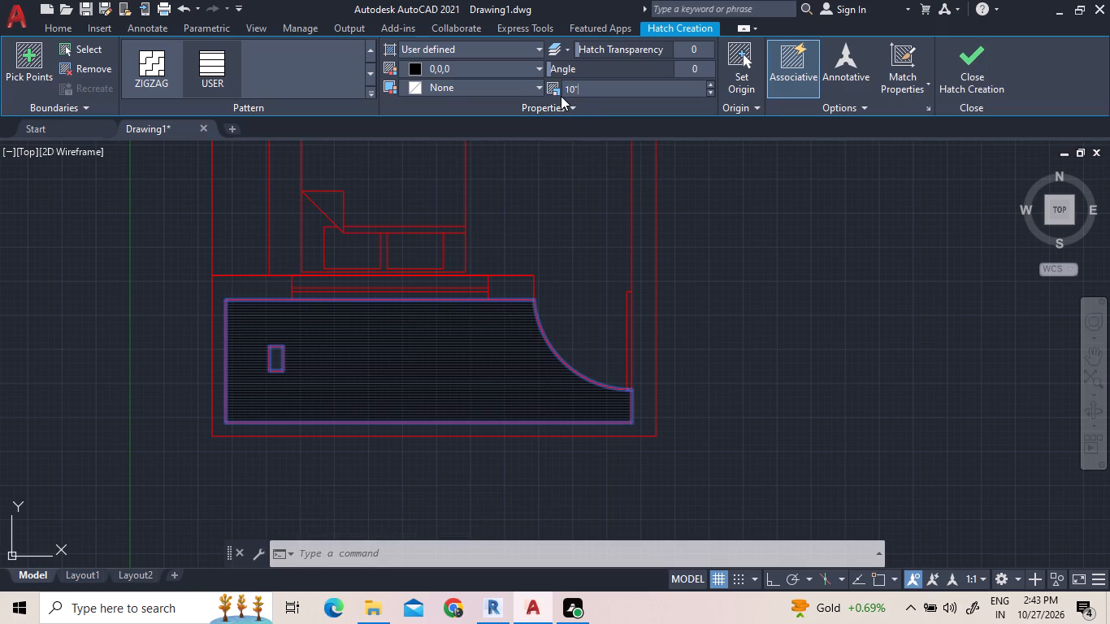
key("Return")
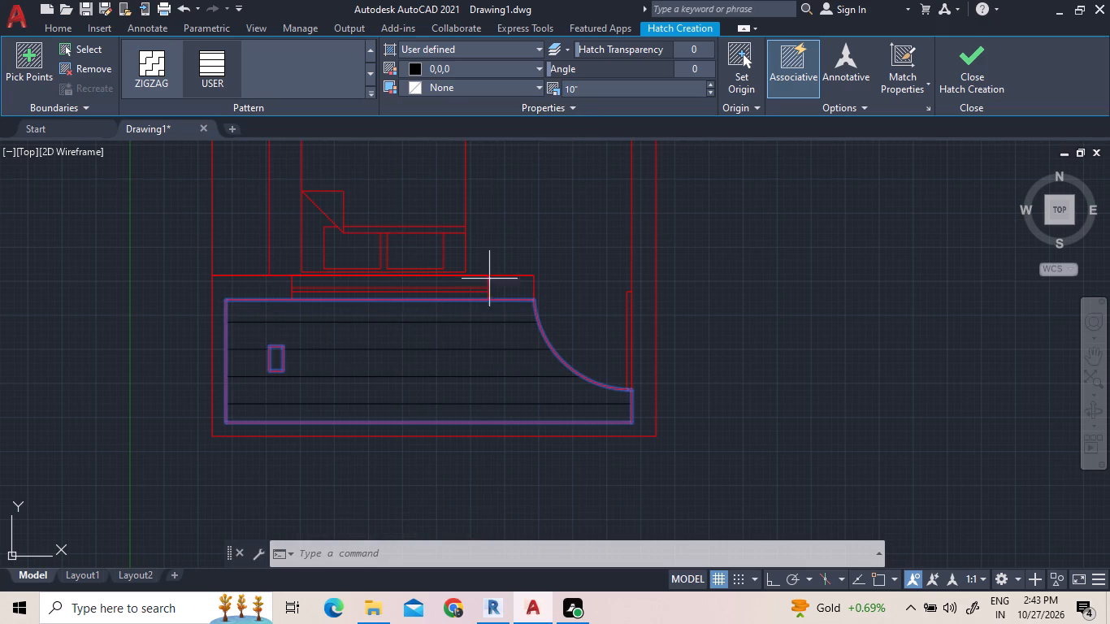
Set the line spacing of the lower room's hatch to 5" and finish the hatch.
double_click(599, 87)
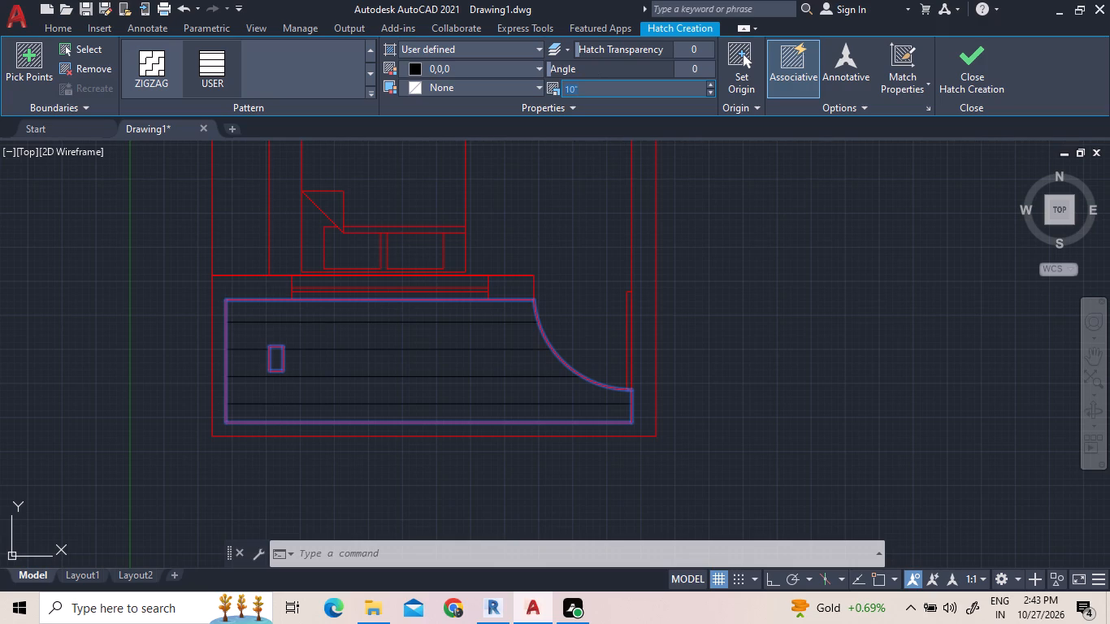
type("5\"")
key("Return")
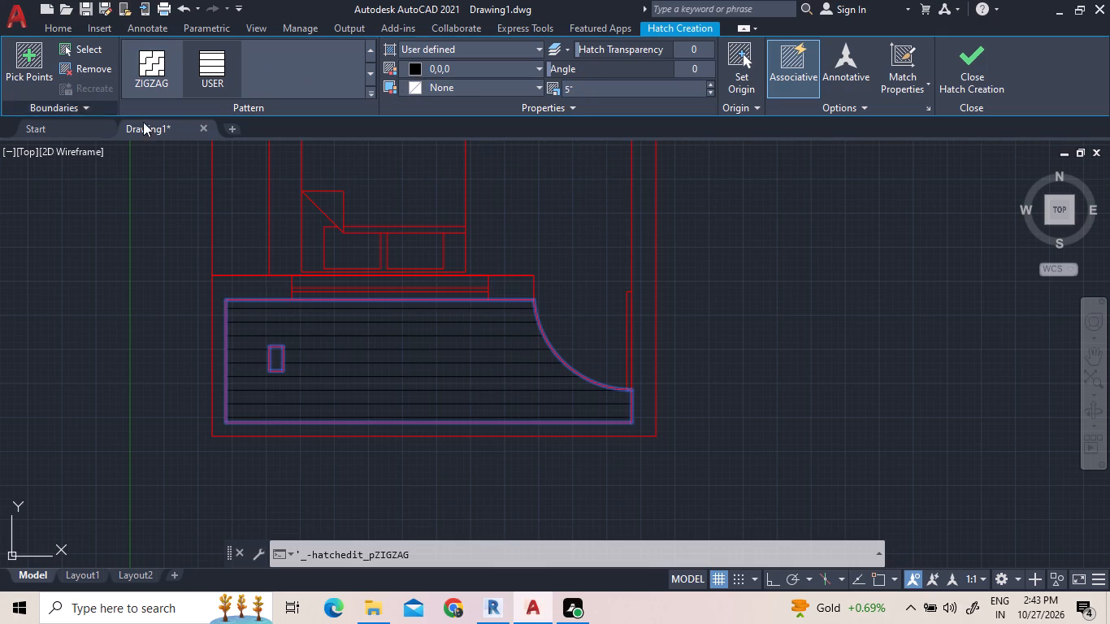
left_click(297, 331)
left_click(979, 89)
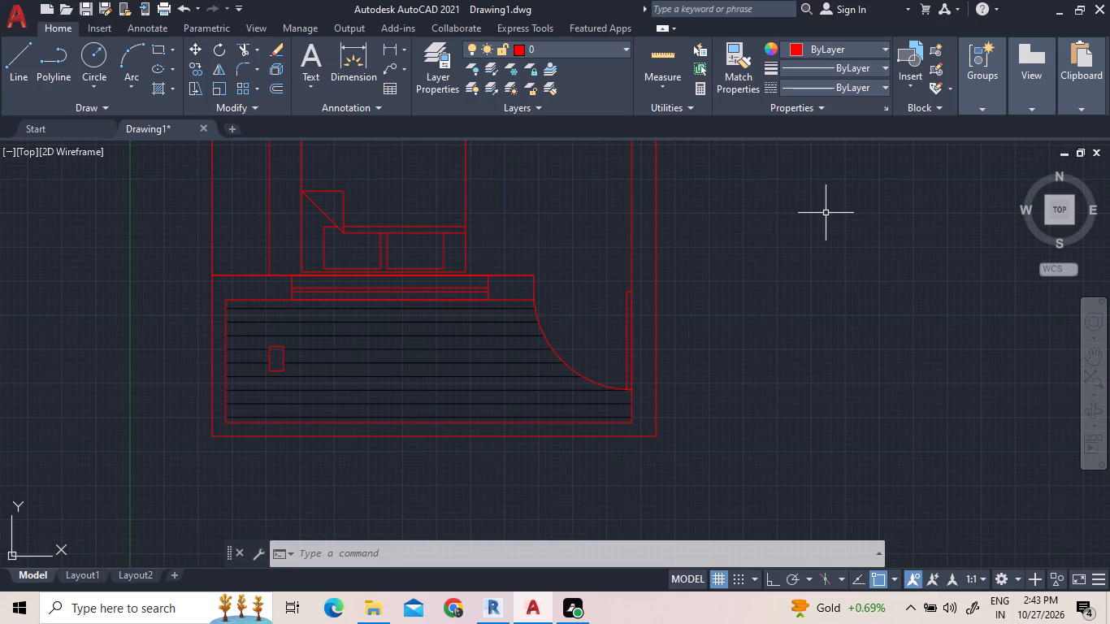
Insert a Door - Imperial block from the architectural tool palette in the empty space beside the floor plan.
scroll(638, 345, "down", 1)
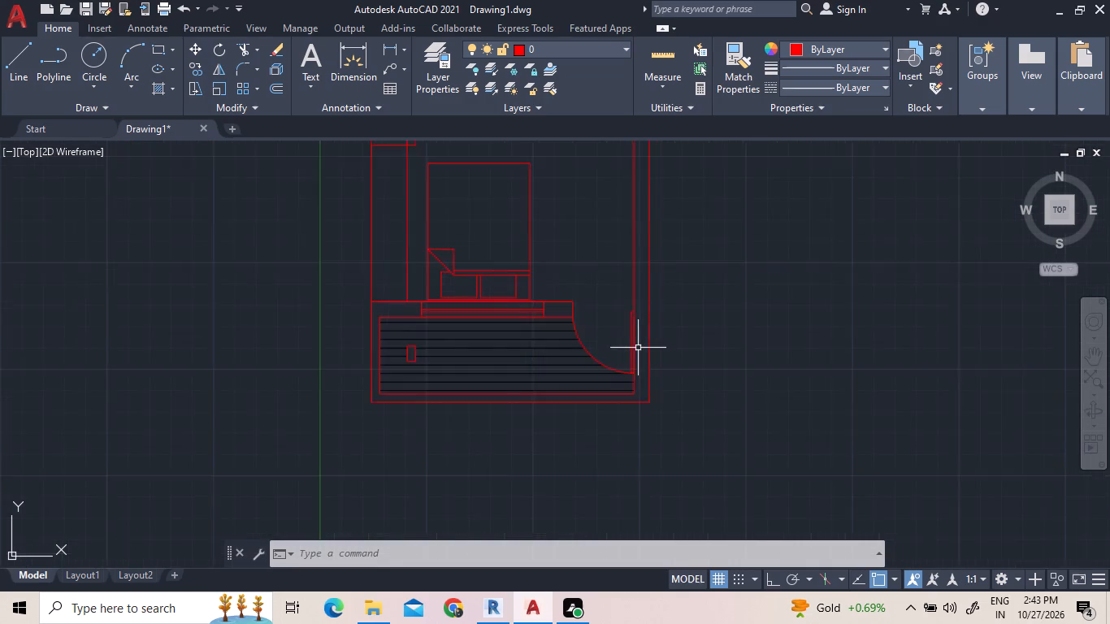
scroll(638, 348, "down", 1)
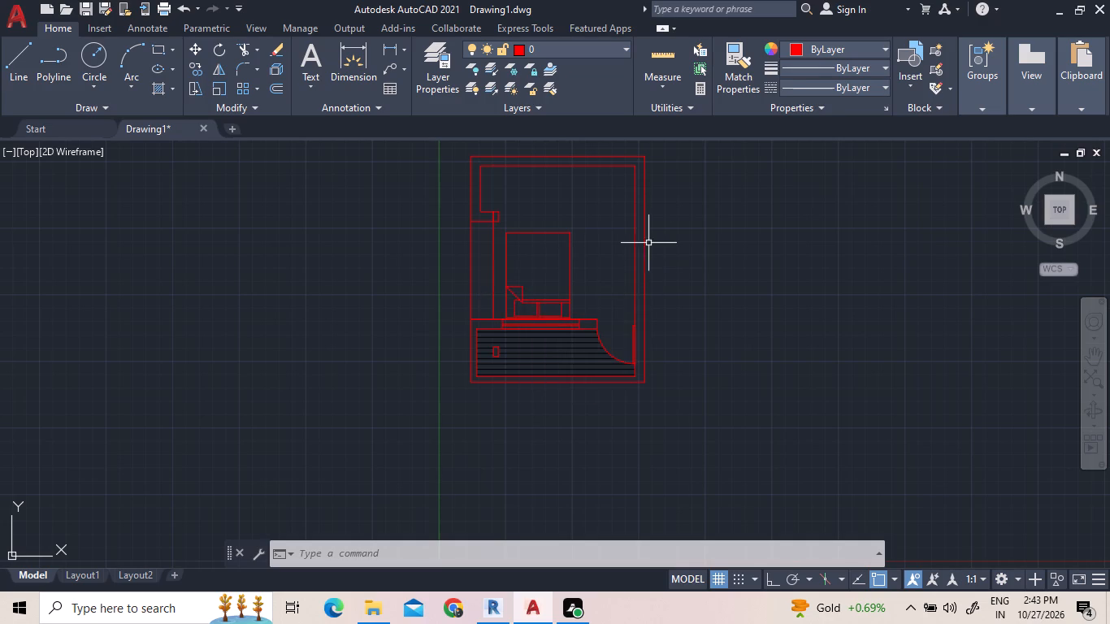
middle_click_drag(649, 180, 439, 228)
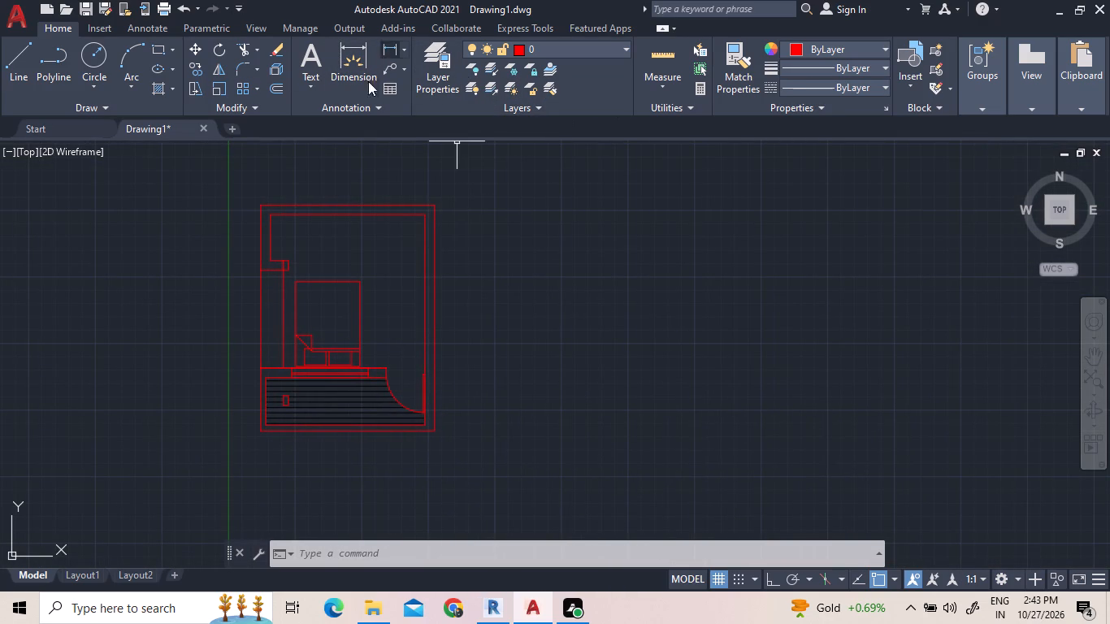
right_click(560, 251)
left_click(638, 288)
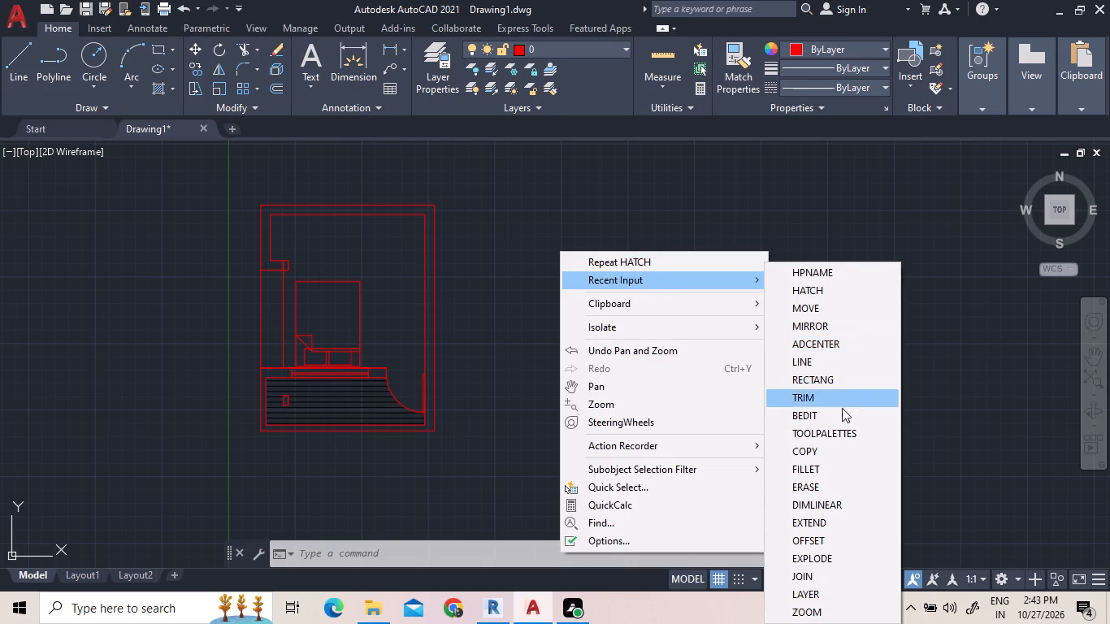
left_click(839, 431)
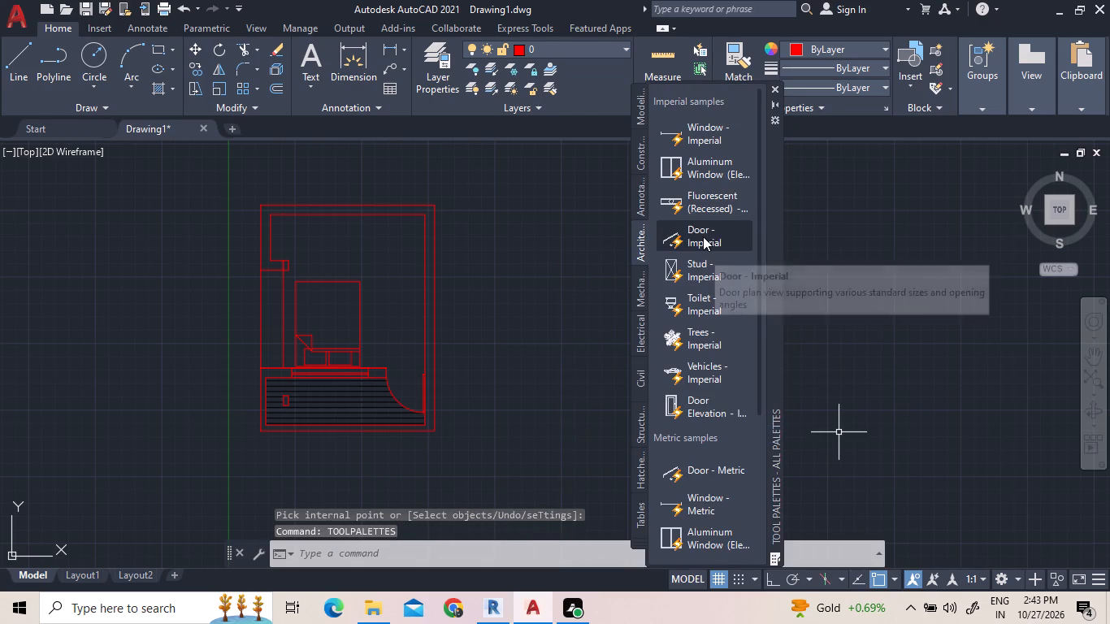
left_click_drag(703, 236, 492, 231)
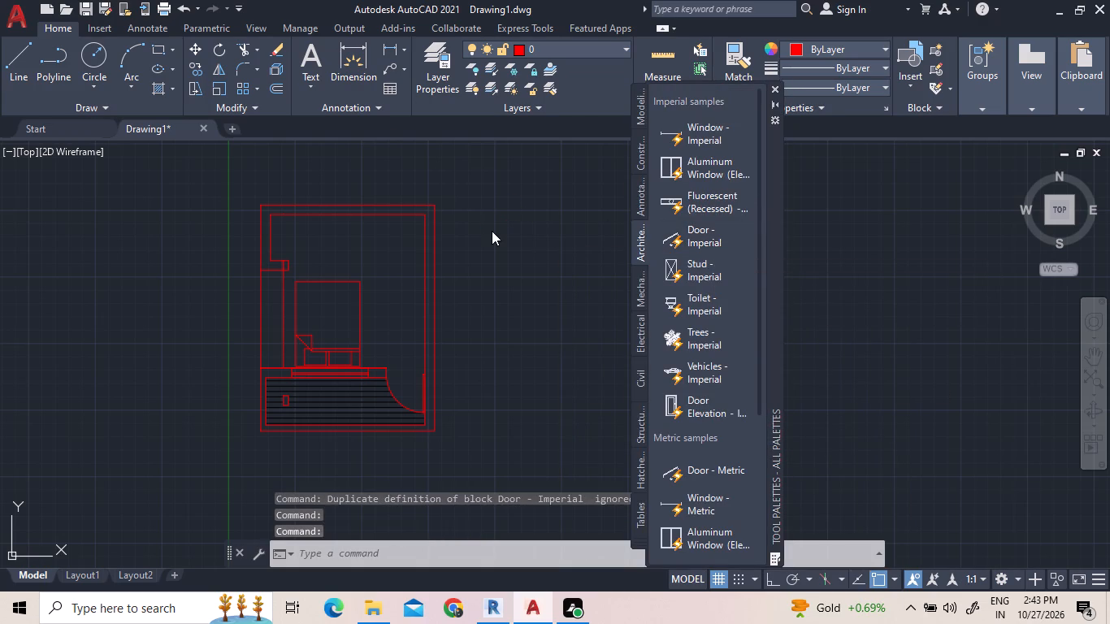
left_click(776, 89)
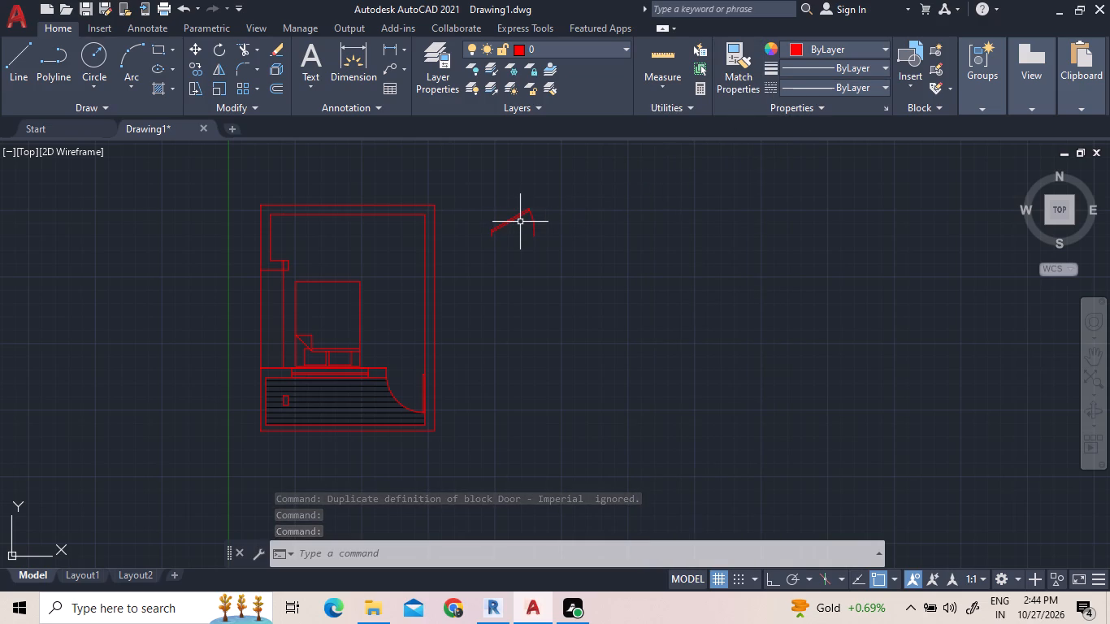
Change the new door's opening angle so its leaf stands perpendicular to the doorway.
left_click(516, 219)
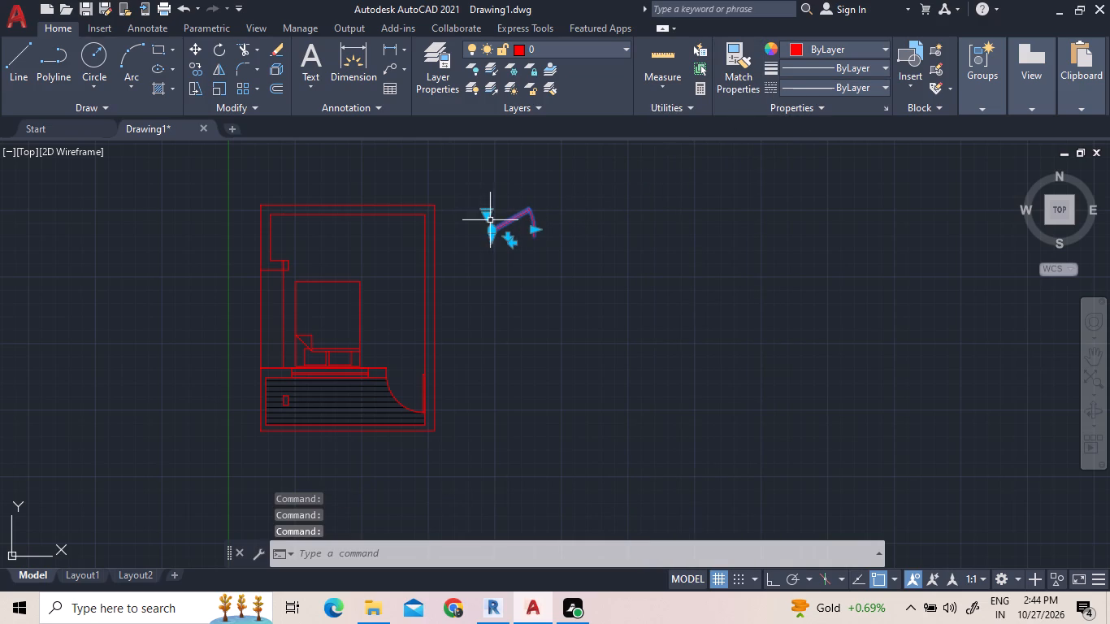
left_click(484, 211)
left_click(512, 272)
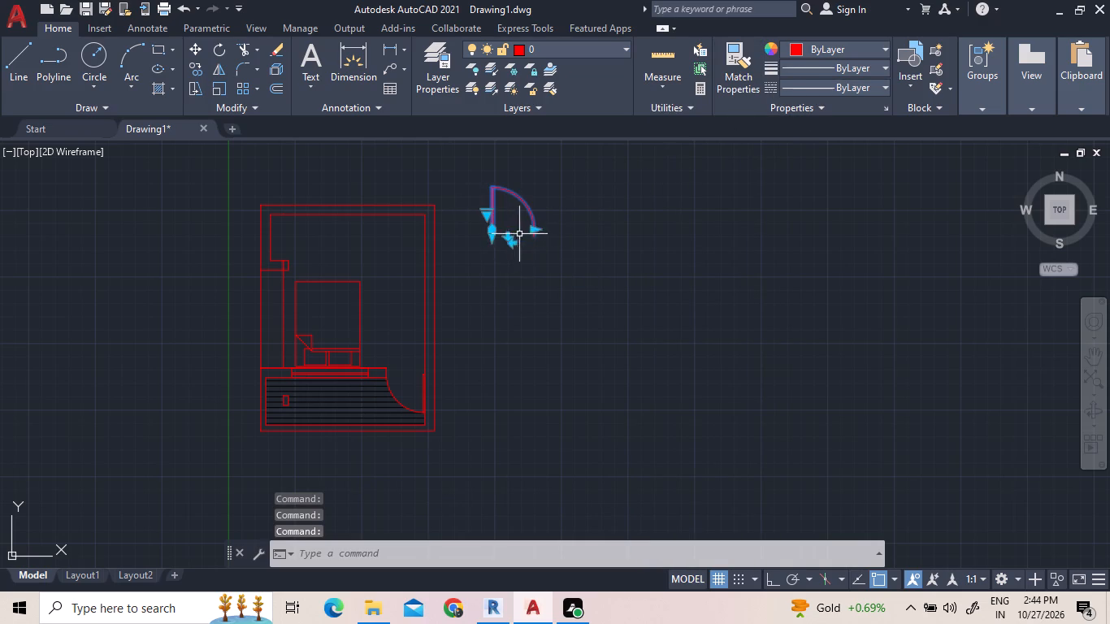
Flip the new door so its hinge is on the opposite end, away from the floor plan.
left_click(514, 240)
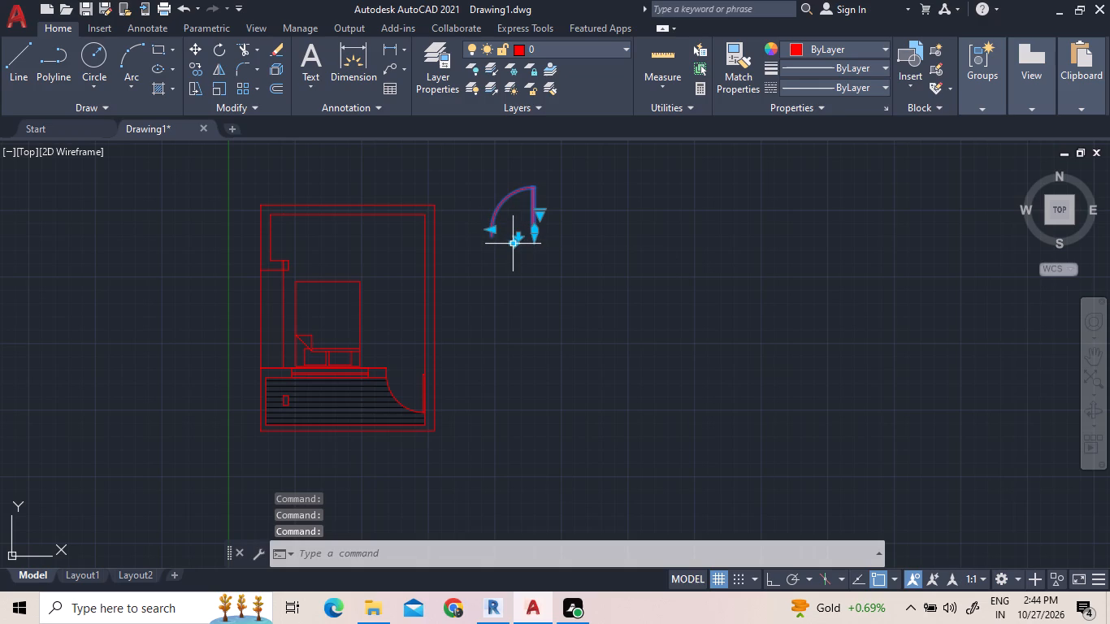
left_click(511, 245)
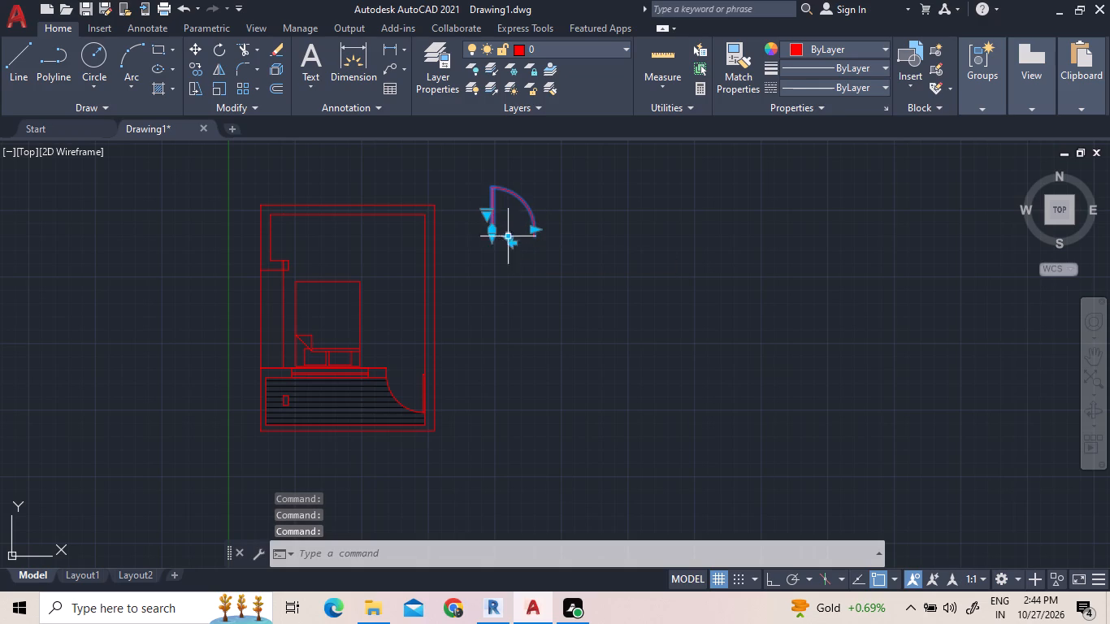
left_click(514, 245)
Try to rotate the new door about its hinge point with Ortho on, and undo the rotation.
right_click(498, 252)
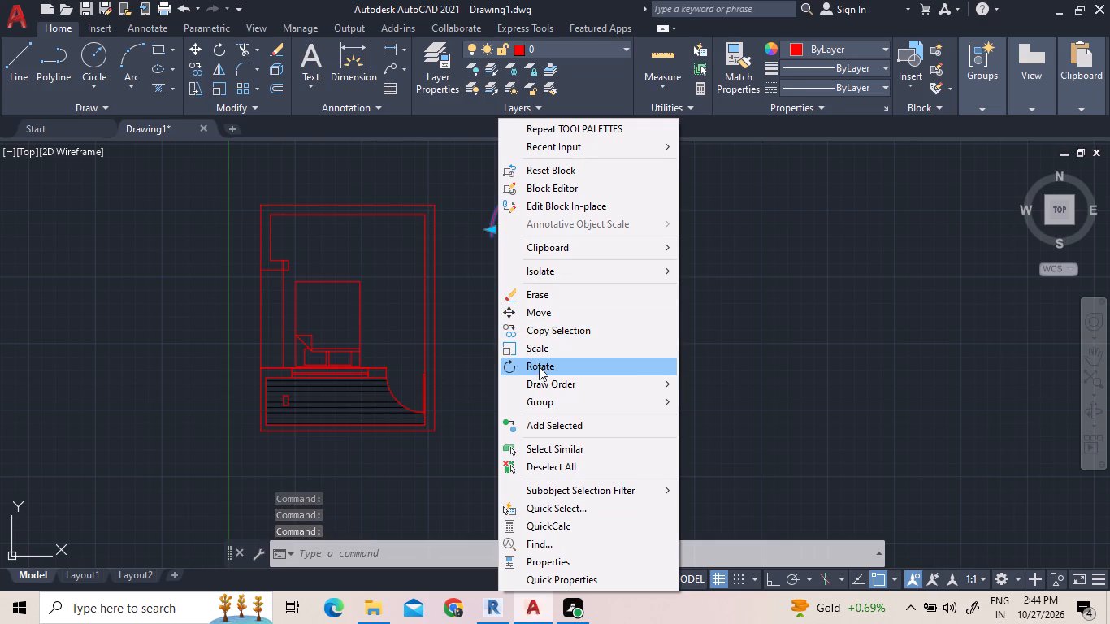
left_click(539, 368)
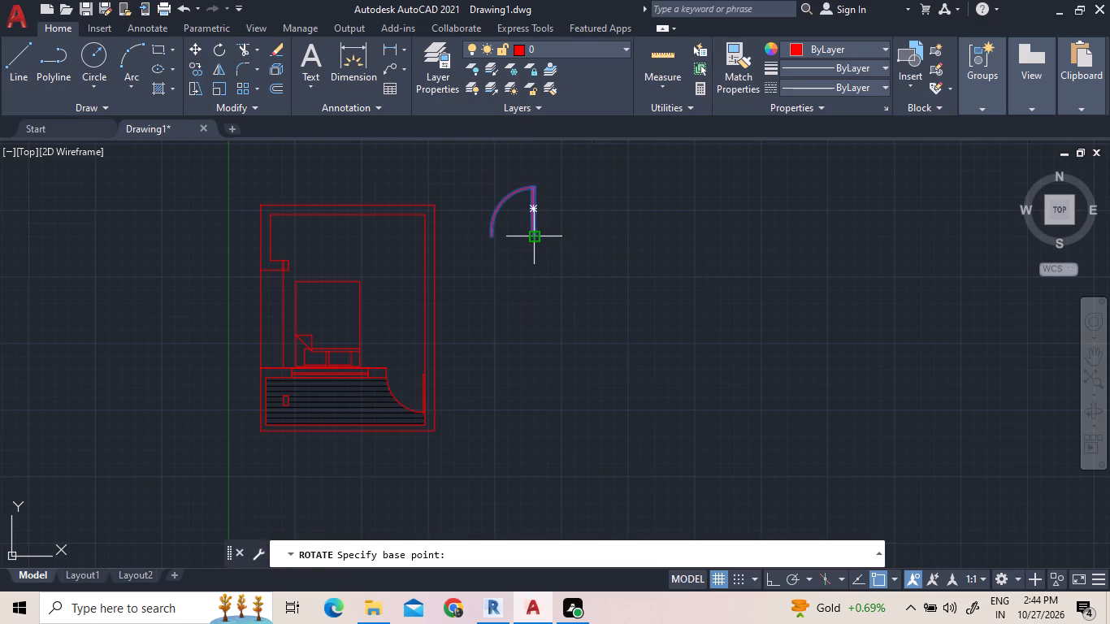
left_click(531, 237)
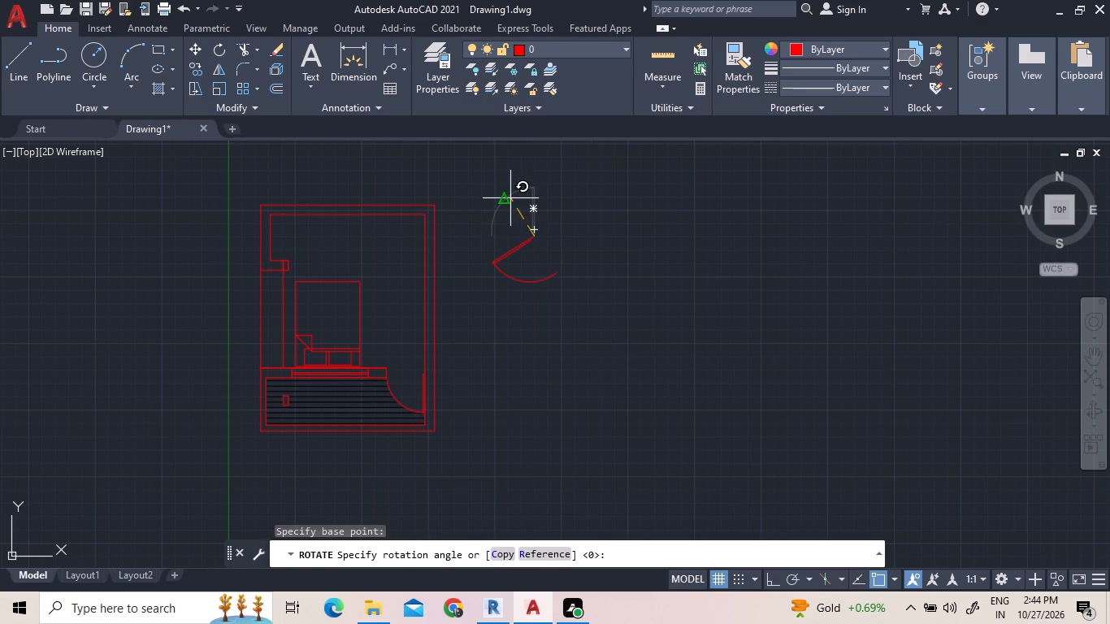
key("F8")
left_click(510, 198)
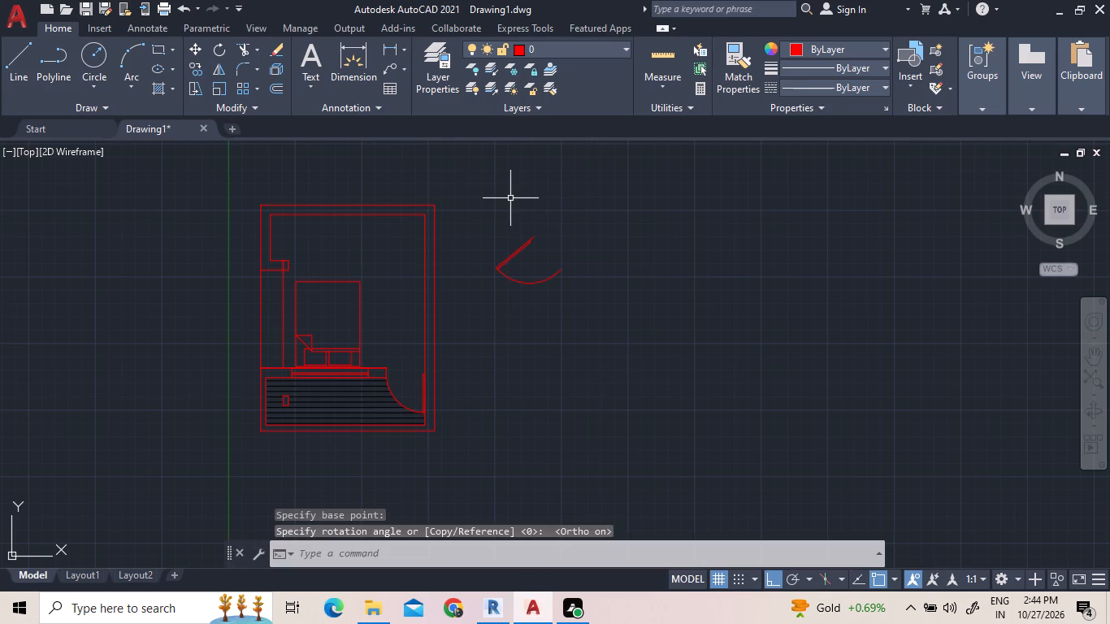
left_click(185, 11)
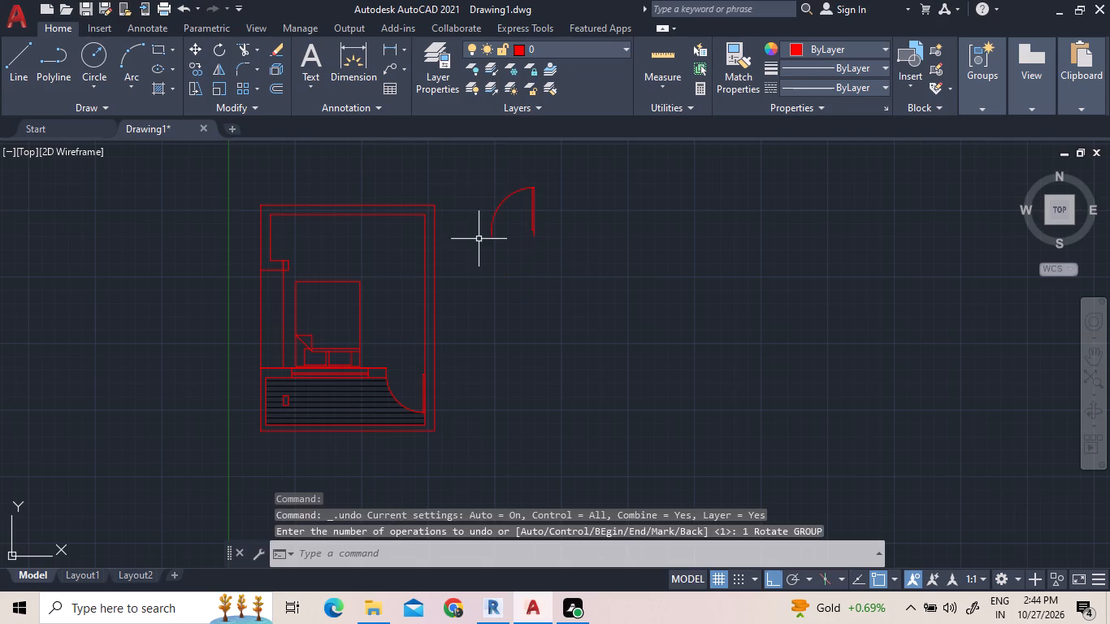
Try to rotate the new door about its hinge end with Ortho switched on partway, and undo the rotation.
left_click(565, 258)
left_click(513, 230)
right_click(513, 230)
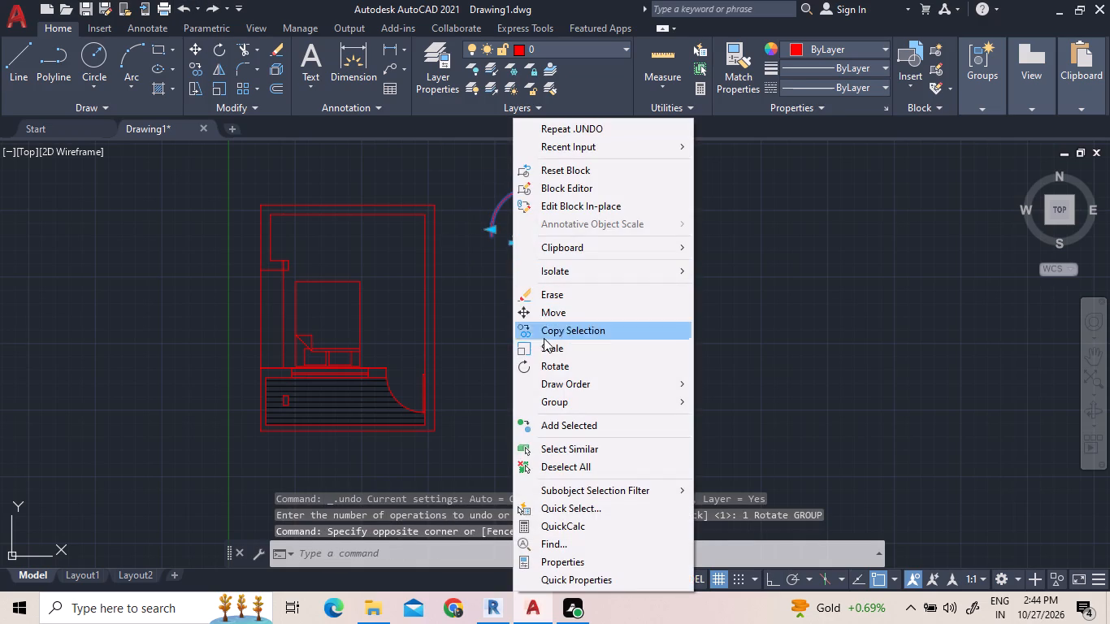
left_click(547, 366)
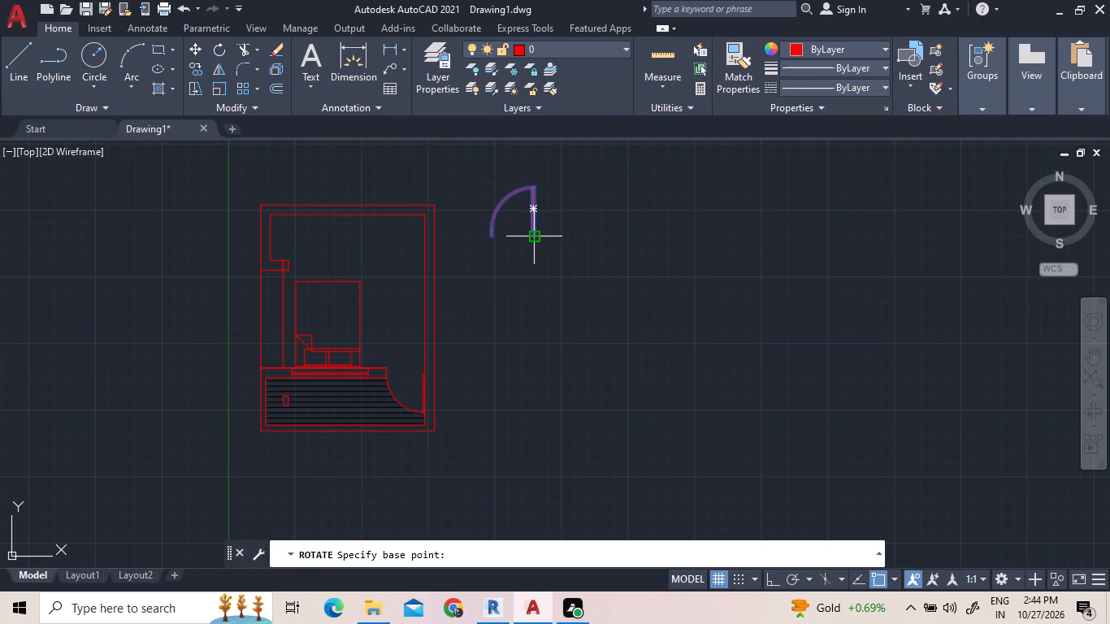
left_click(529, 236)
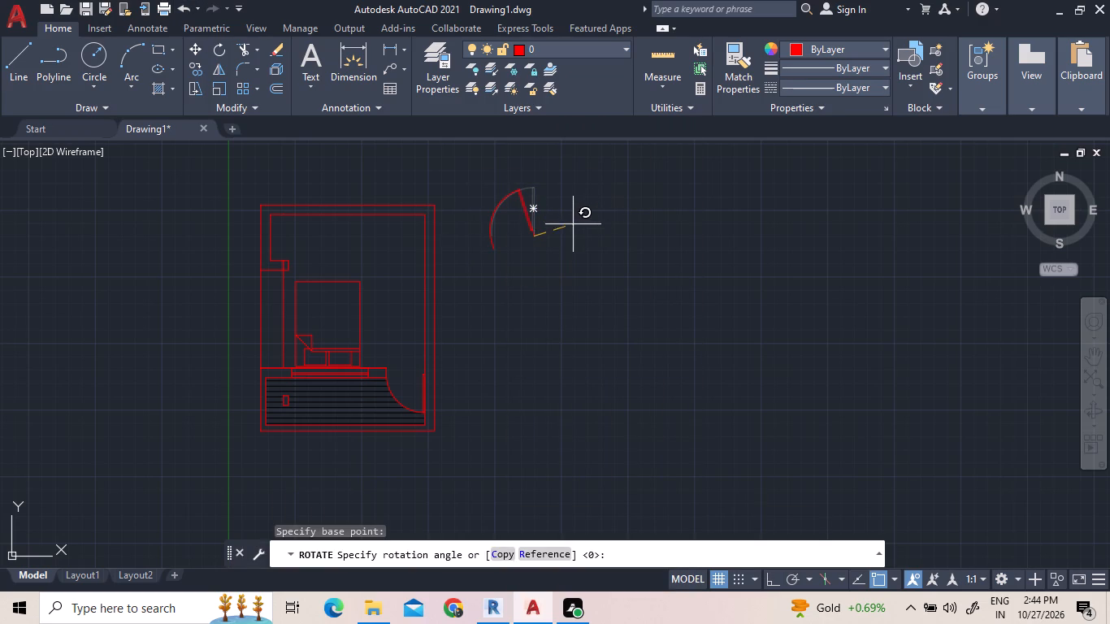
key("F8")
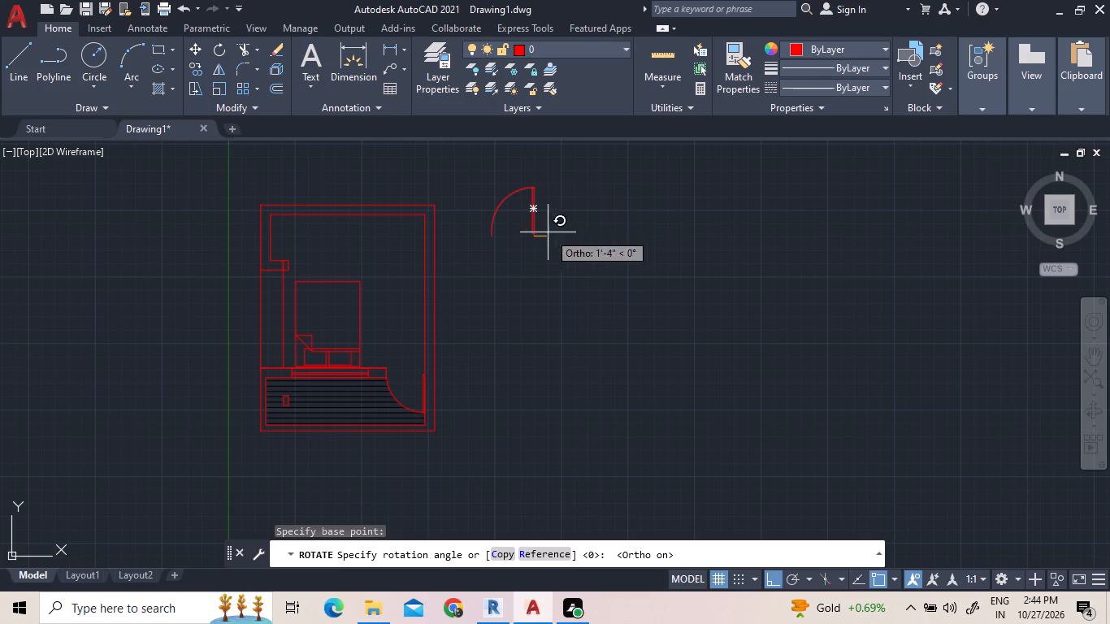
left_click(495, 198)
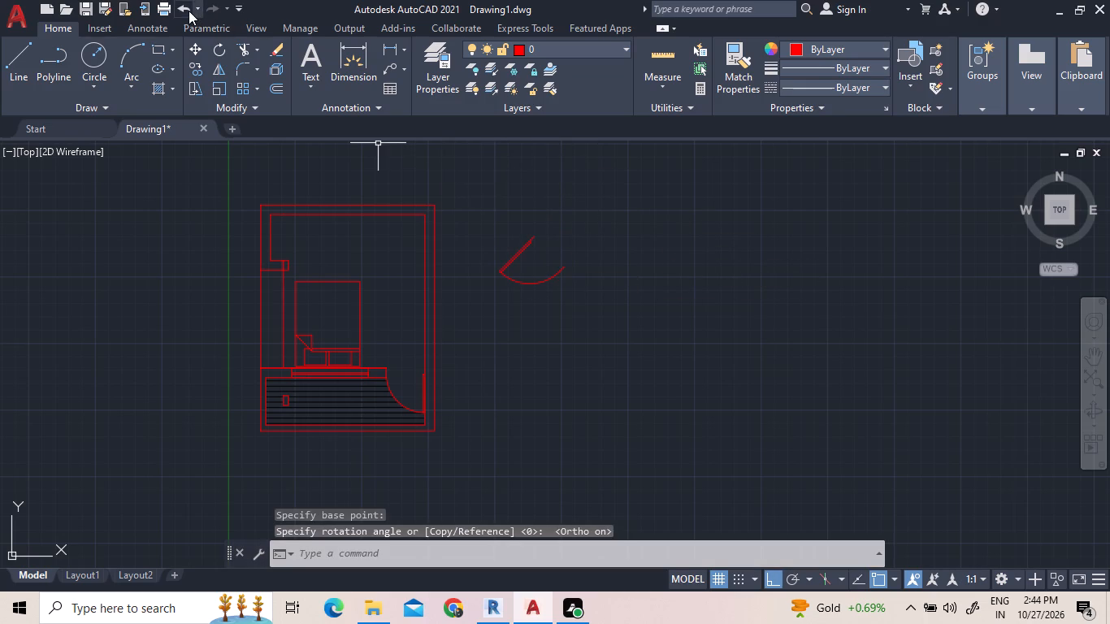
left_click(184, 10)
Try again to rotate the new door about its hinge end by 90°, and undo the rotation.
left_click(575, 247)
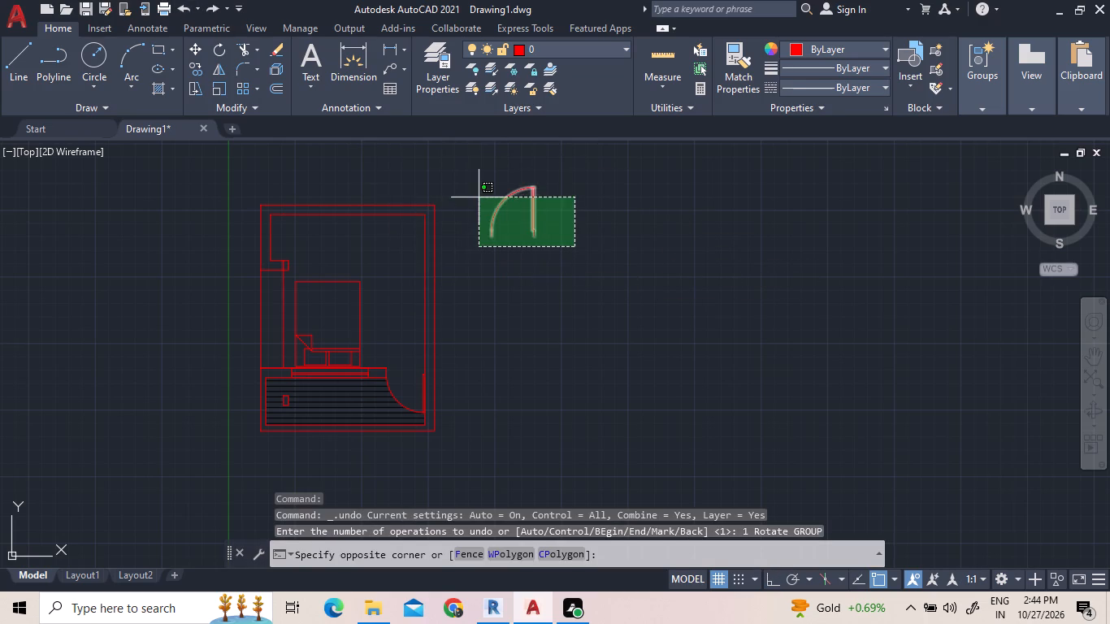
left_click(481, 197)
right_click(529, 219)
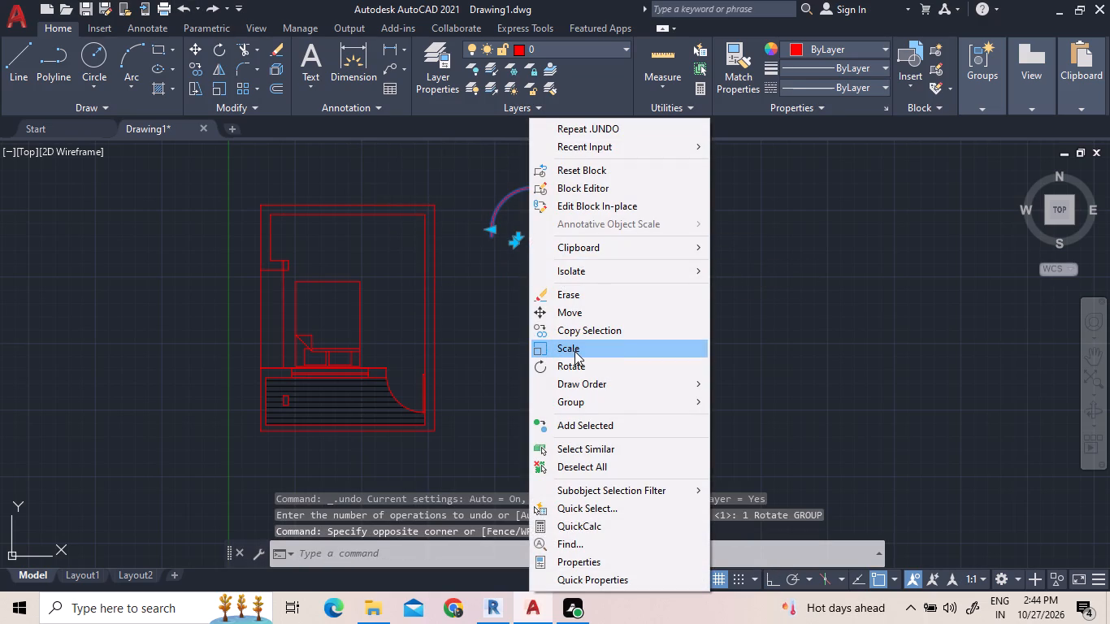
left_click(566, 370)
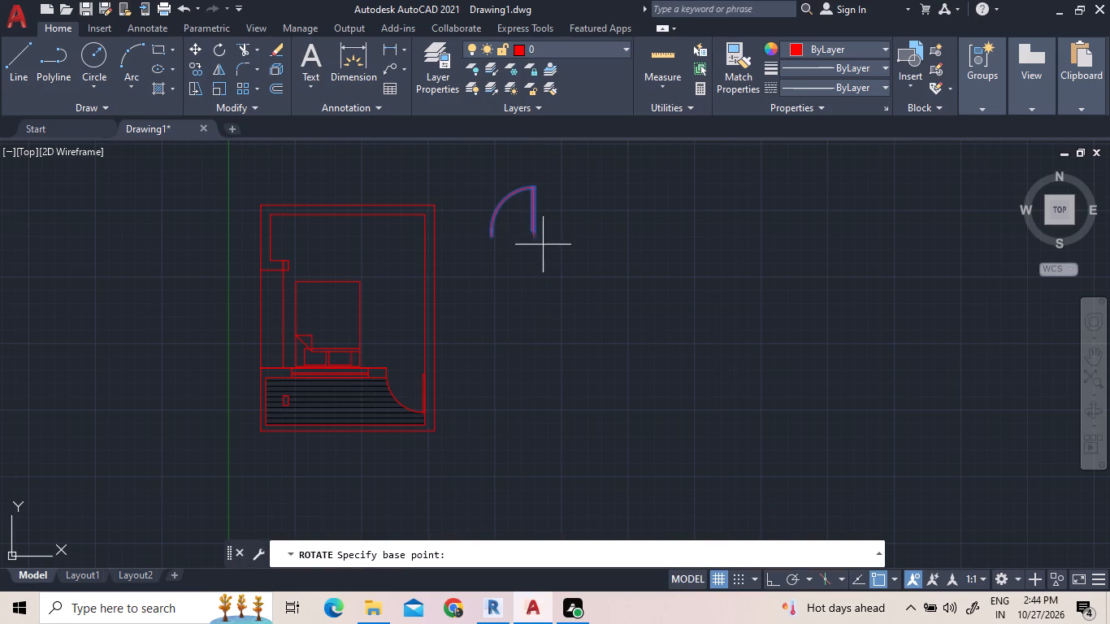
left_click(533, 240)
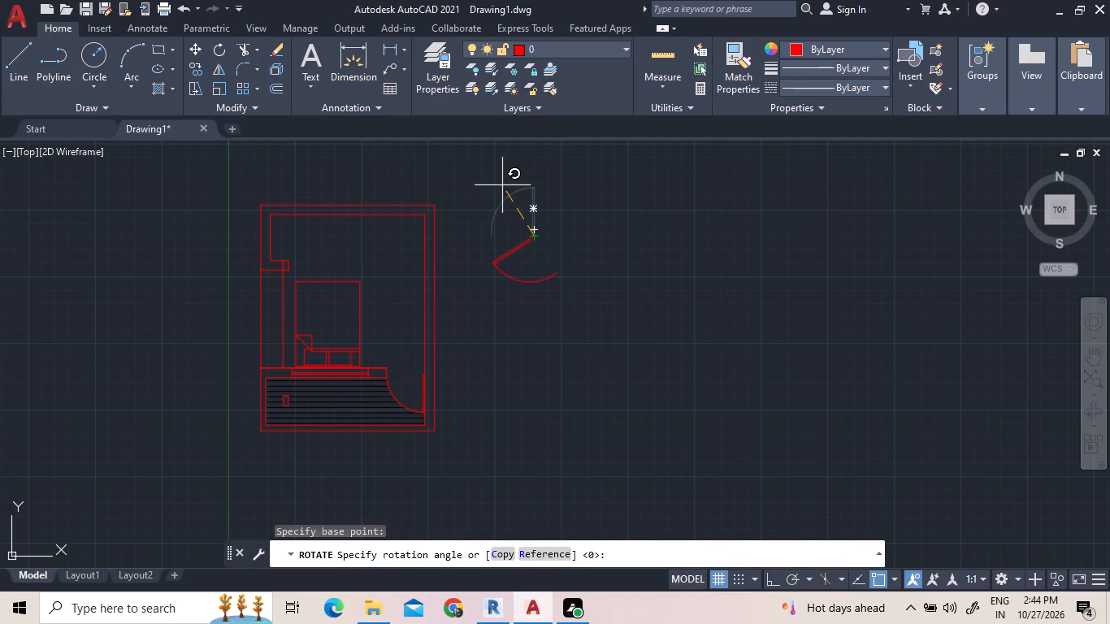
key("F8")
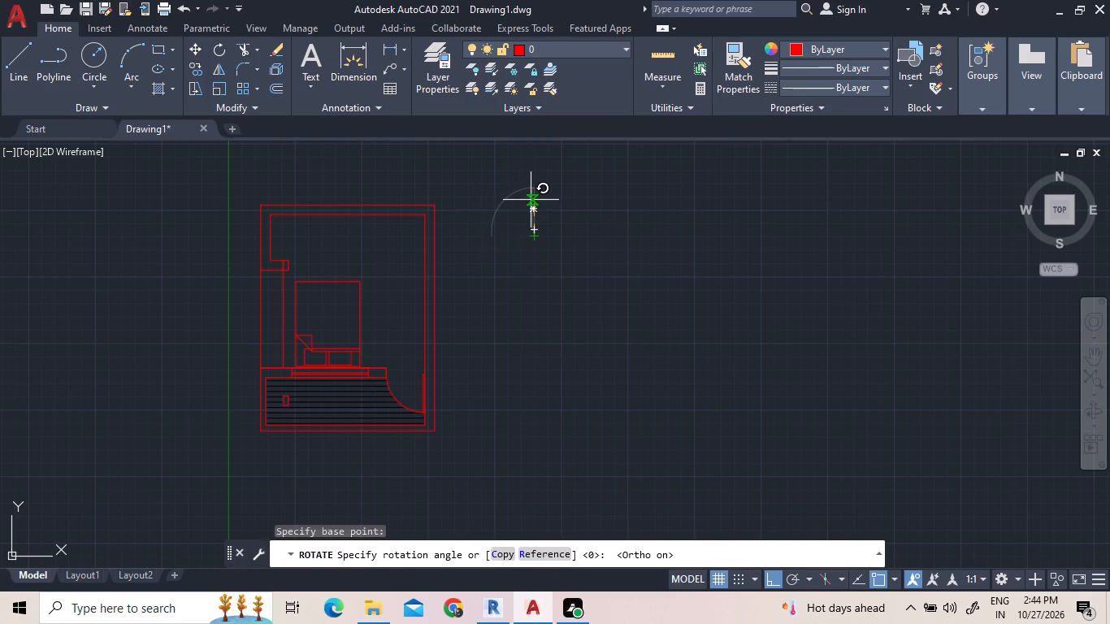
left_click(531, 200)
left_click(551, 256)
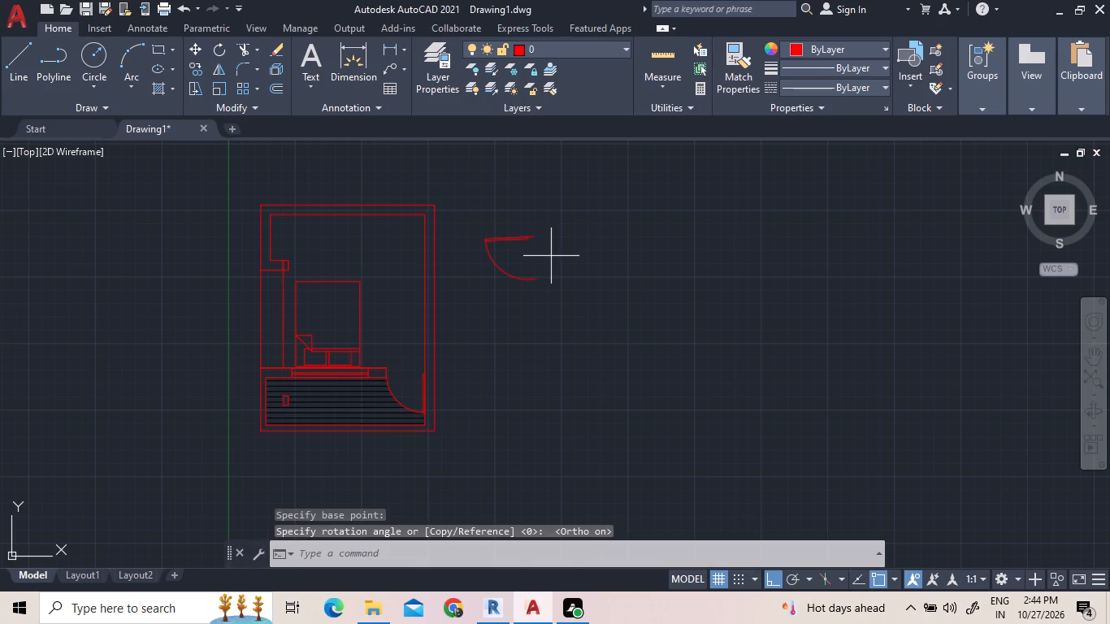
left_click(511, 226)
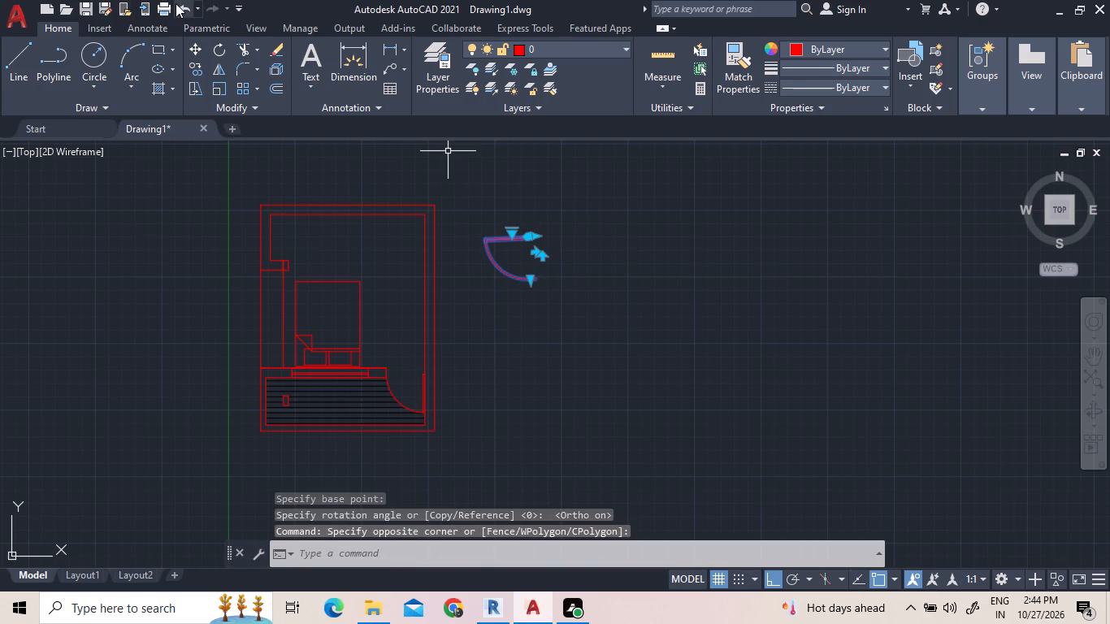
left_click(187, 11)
Turn Ortho on before starting Rotate and rotate the new door 90° counterclockwise about its hinge end.
left_click(601, 269)
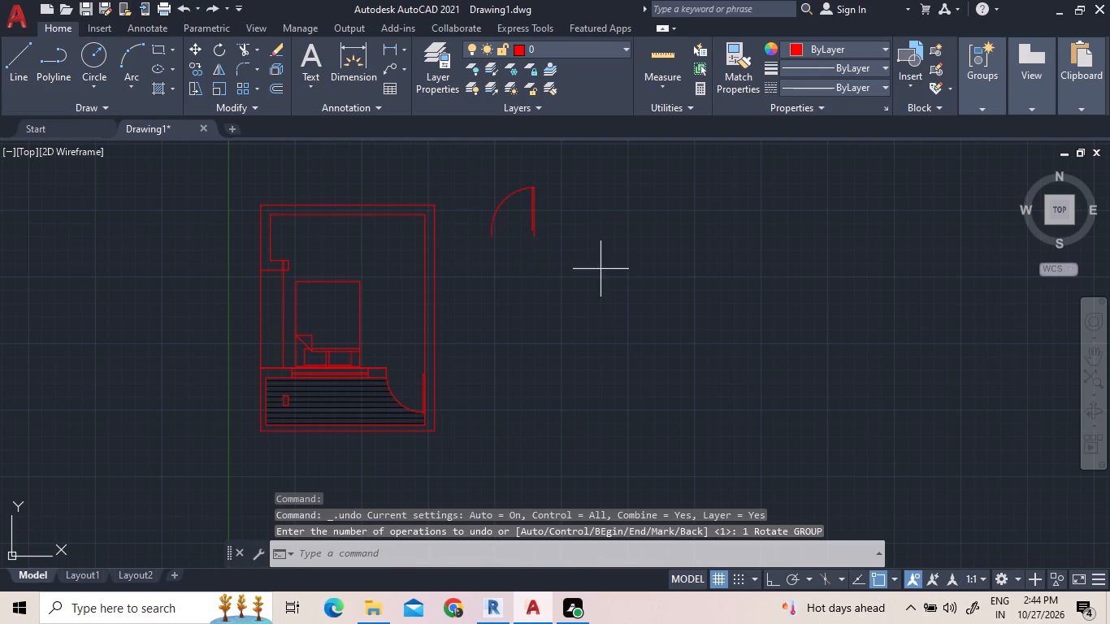
left_click(503, 227)
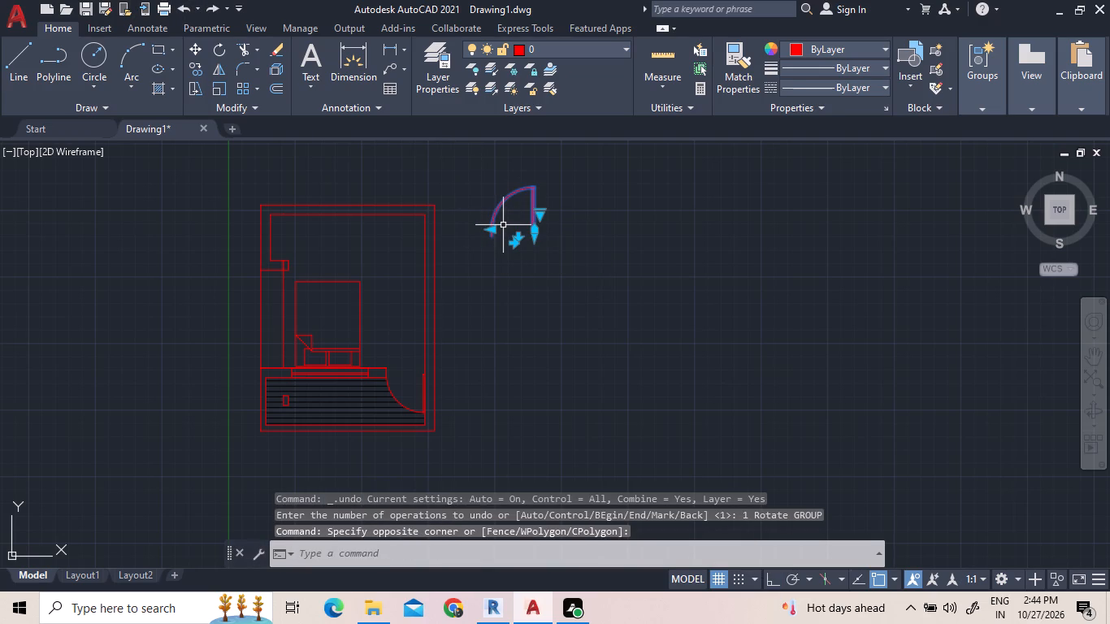
key("F8")
right_click(534, 247)
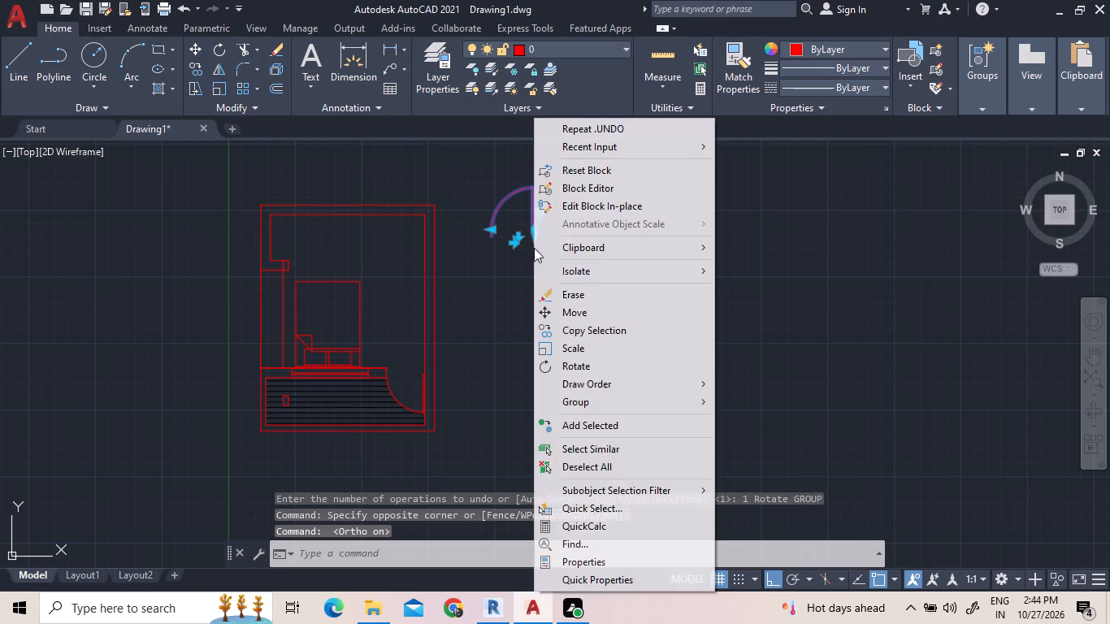
left_click(575, 363)
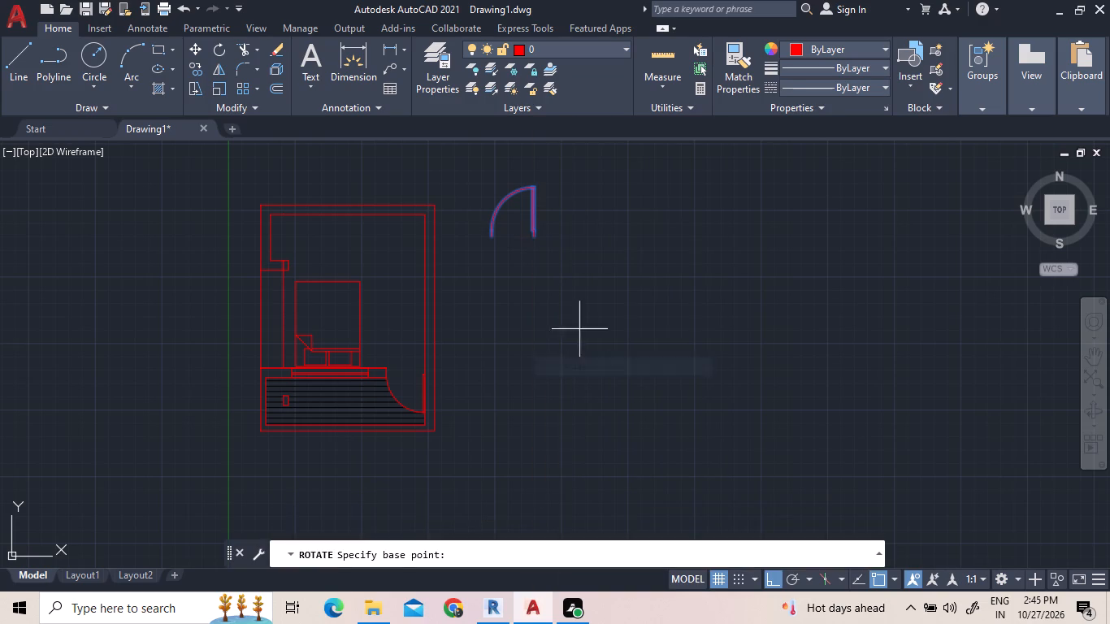
left_click(535, 235)
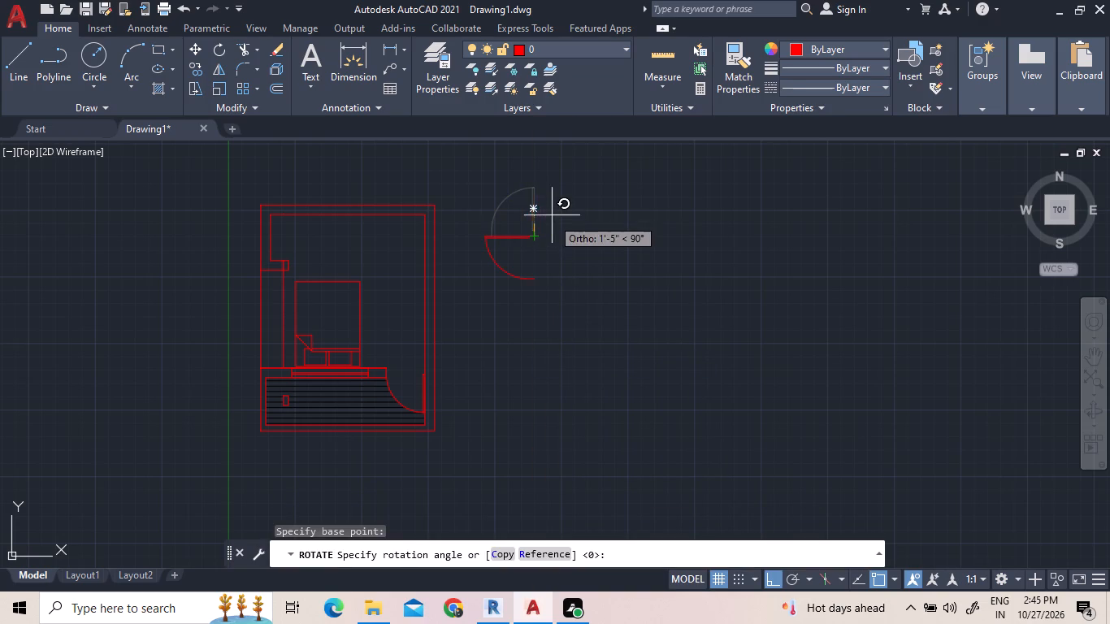
left_click(547, 199)
Move the rotated door by its hinge endpoint onto the floor plan's right outer wall line, level with the upper wall's inner face.
left_click(566, 259)
left_click(502, 232)
right_click(502, 232)
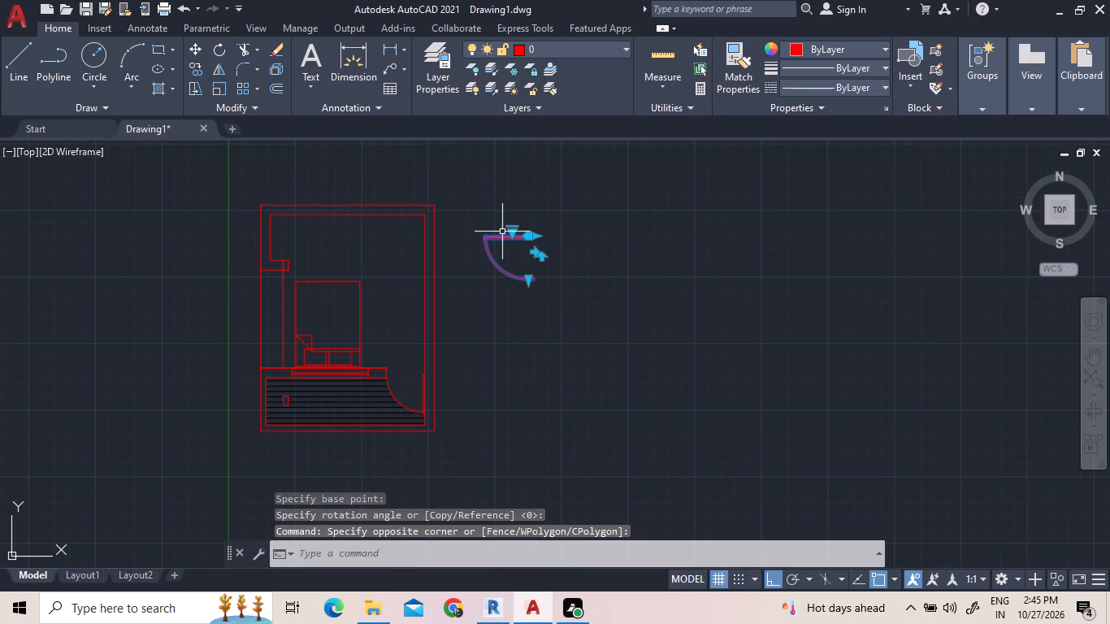
left_click(570, 314)
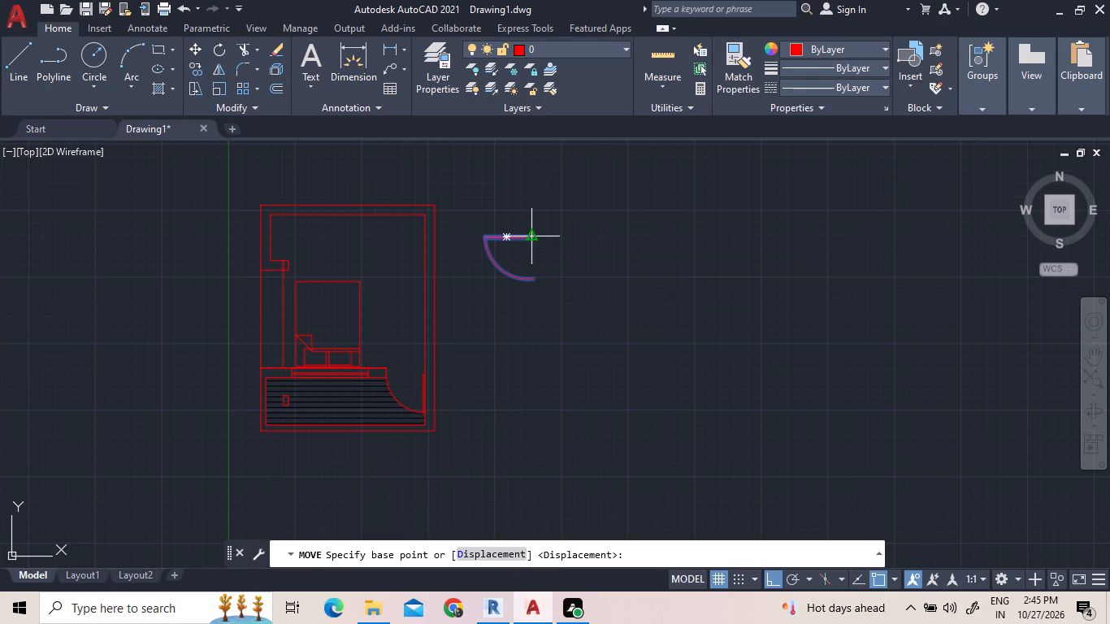
scroll(530, 234, "up", 4)
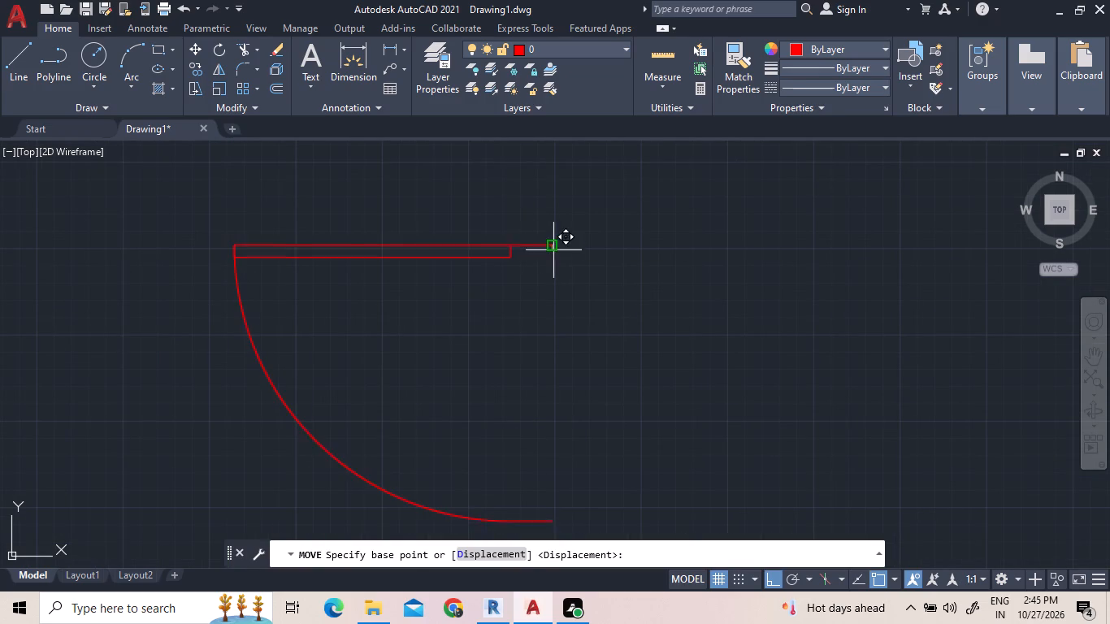
left_click(553, 250)
scroll(559, 310, "down", 3)
scroll(382, 259, "up", 3)
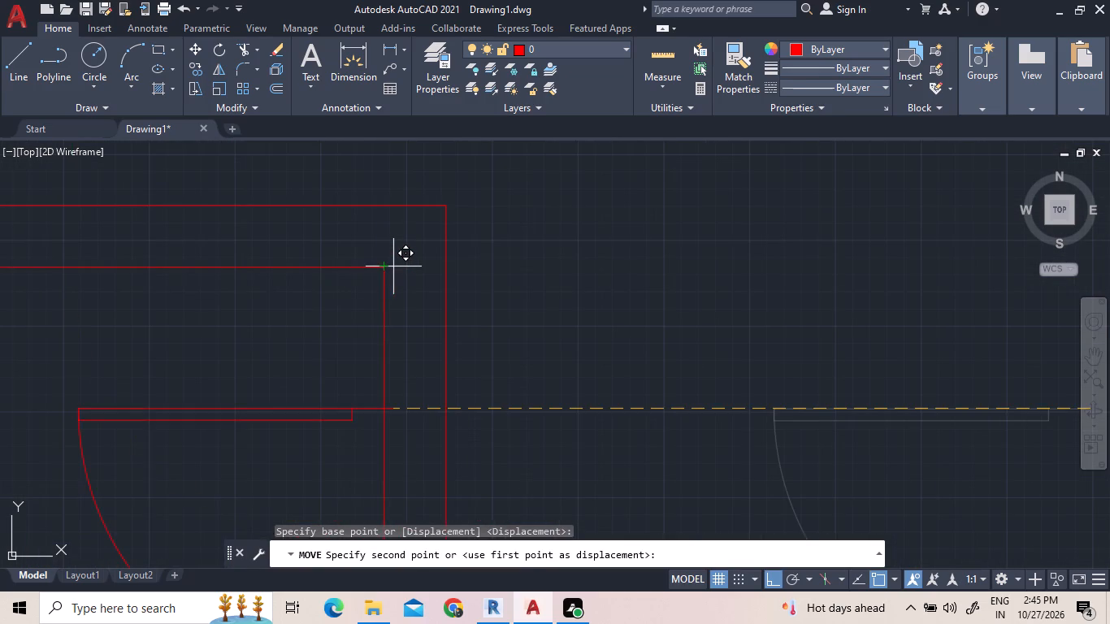
left_click(445, 267)
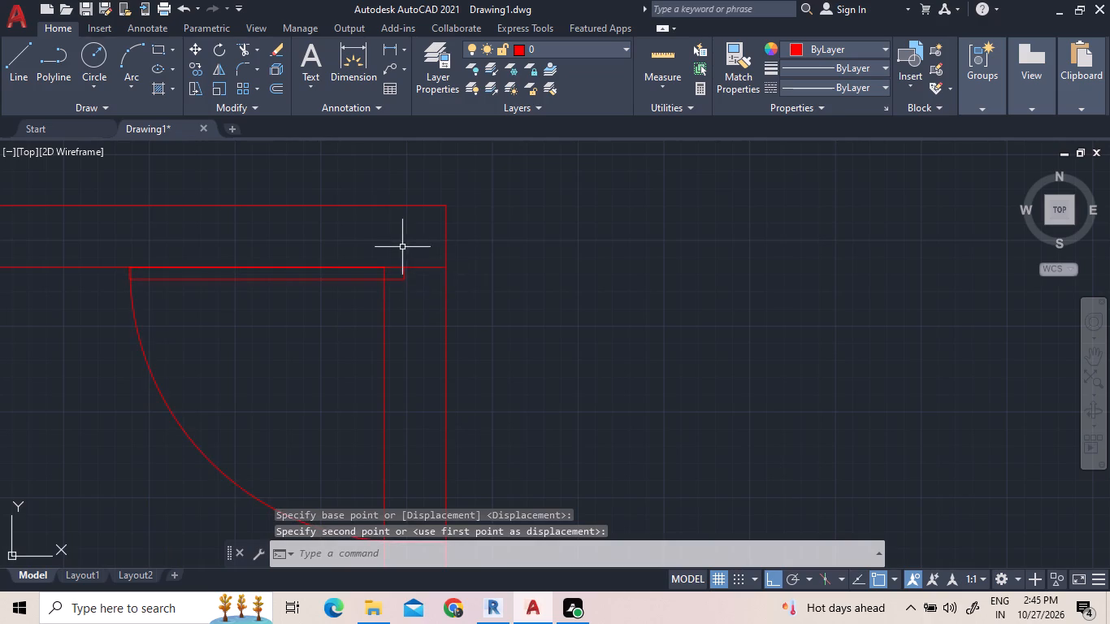
Move the door slightly upward to align it exactly with the inner corner of the upper and right walls.
scroll(397, 258, "up", 4)
left_click(458, 309)
left_click(410, 231)
right_click(410, 231)
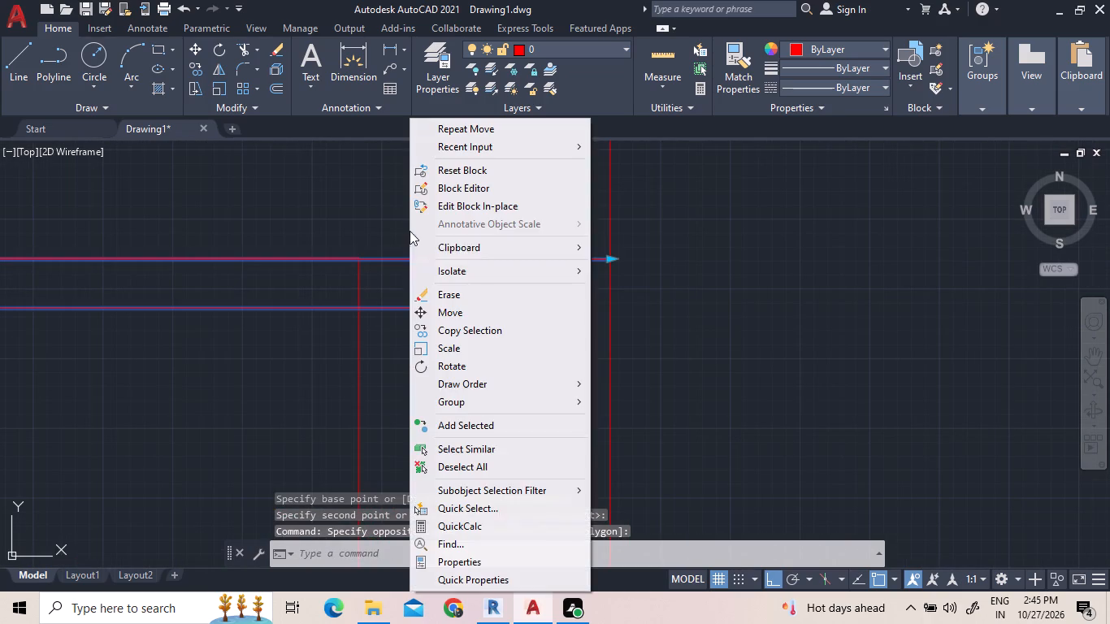
left_click(433, 314)
scroll(349, 242, "up", 1)
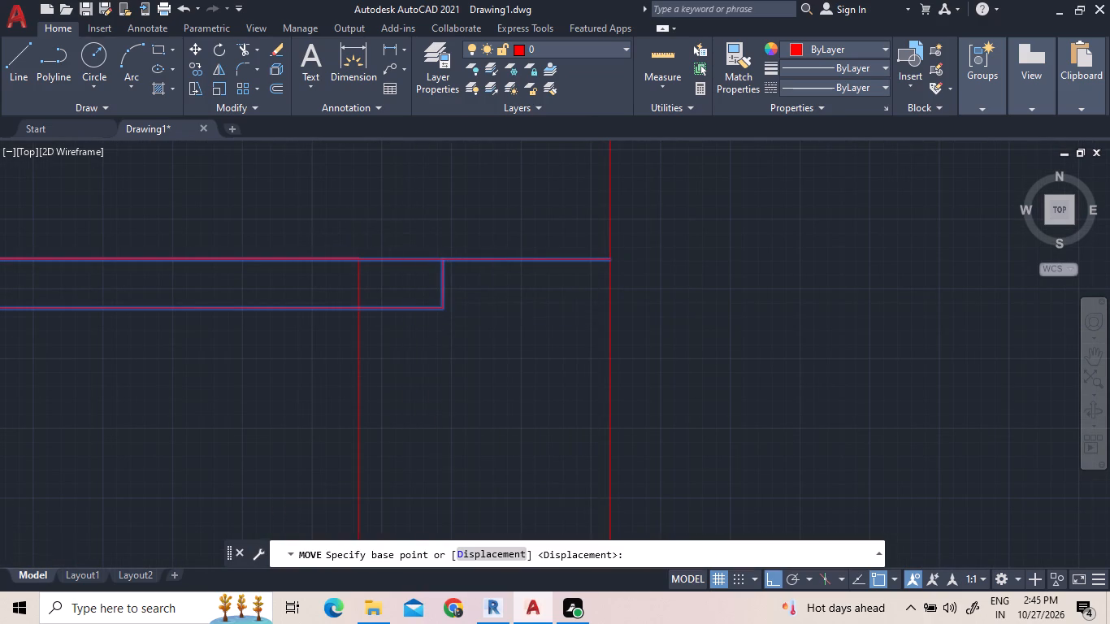
scroll(349, 245, "up", 3)
left_click(404, 329)
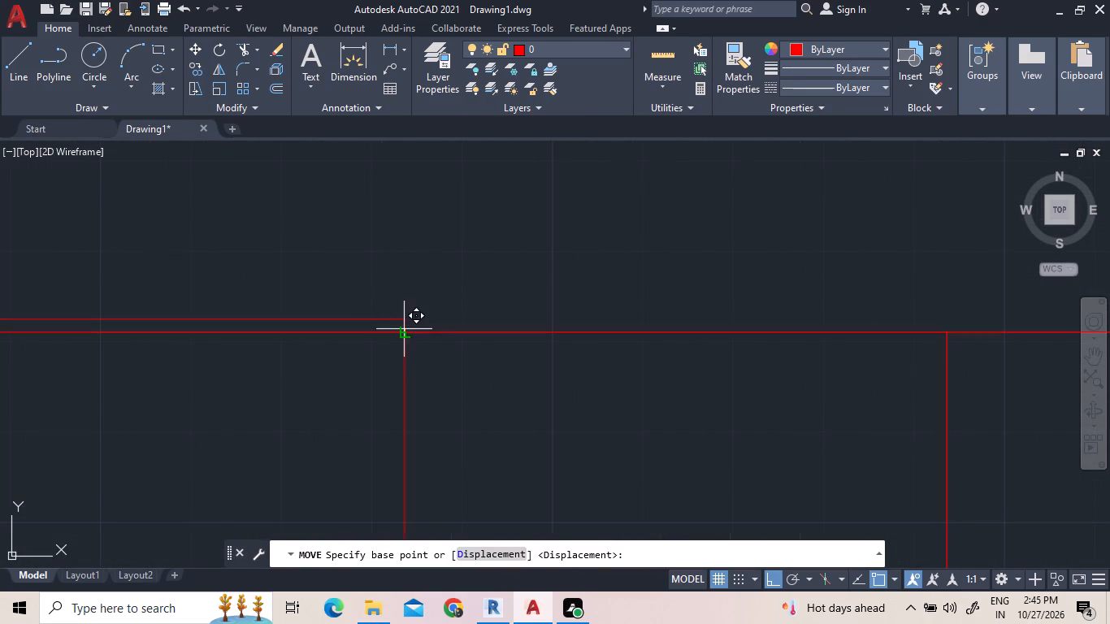
left_click(406, 322)
scroll(431, 234, "down", 7)
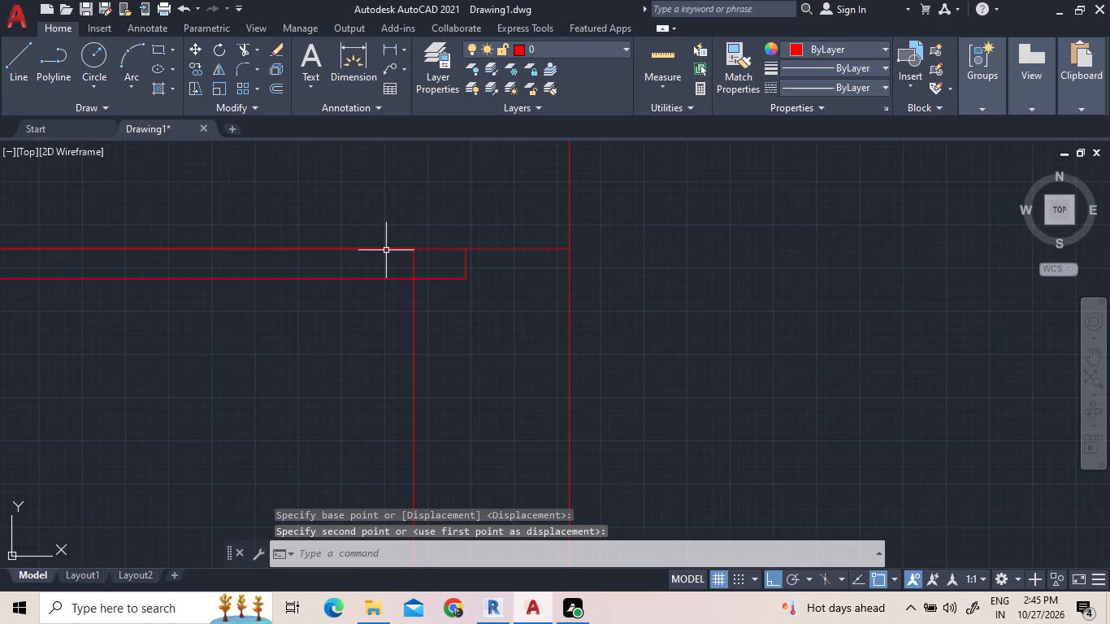
scroll(386, 250, "down", 3)
scroll(440, 211, "down", 1)
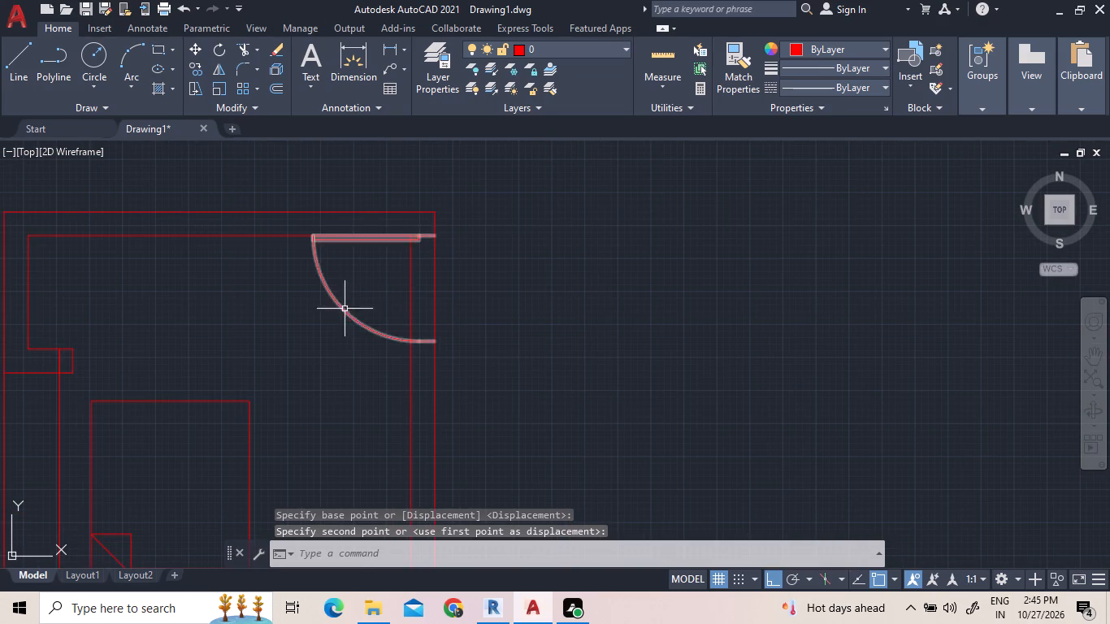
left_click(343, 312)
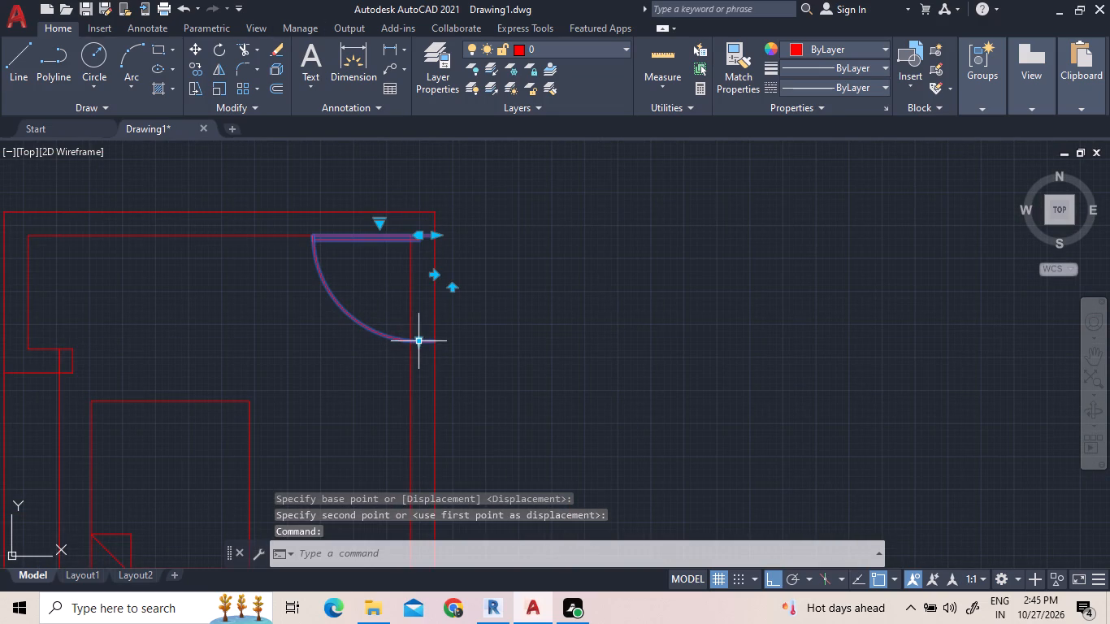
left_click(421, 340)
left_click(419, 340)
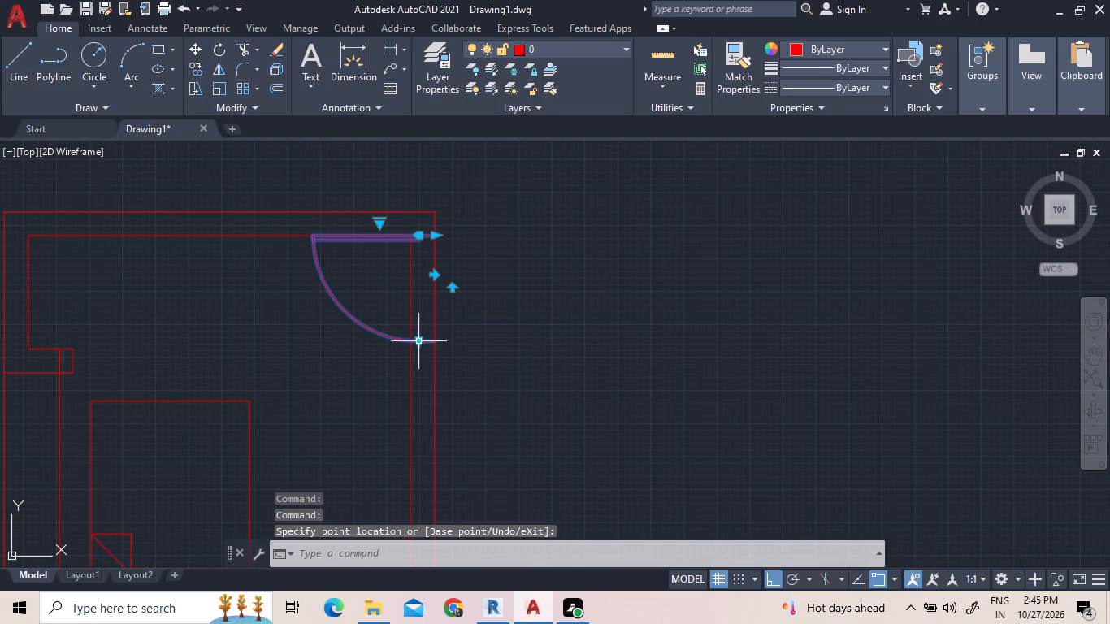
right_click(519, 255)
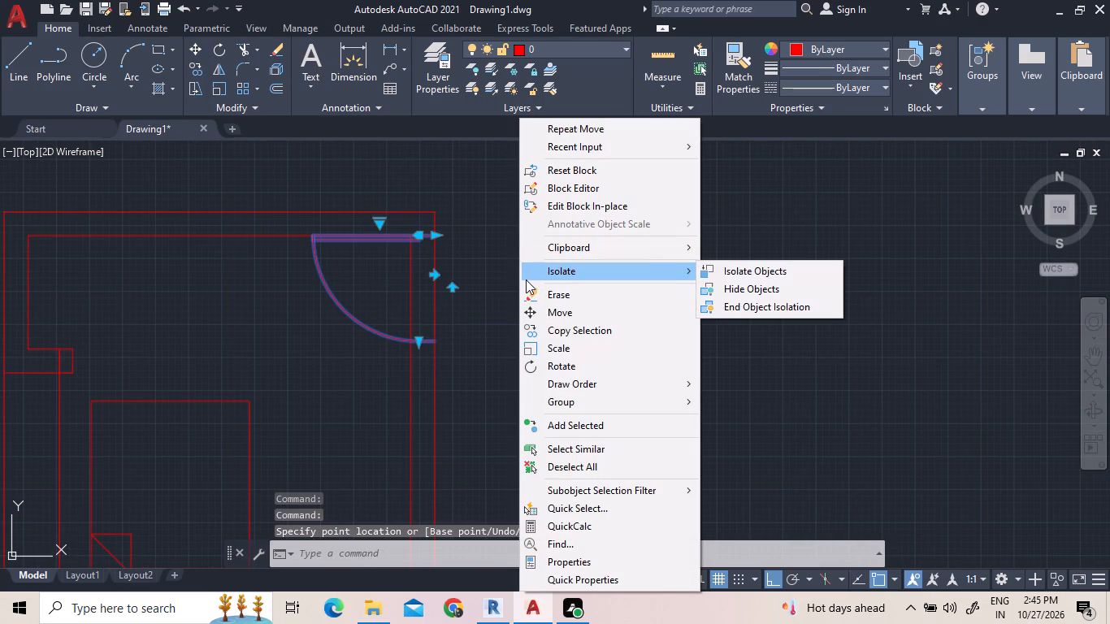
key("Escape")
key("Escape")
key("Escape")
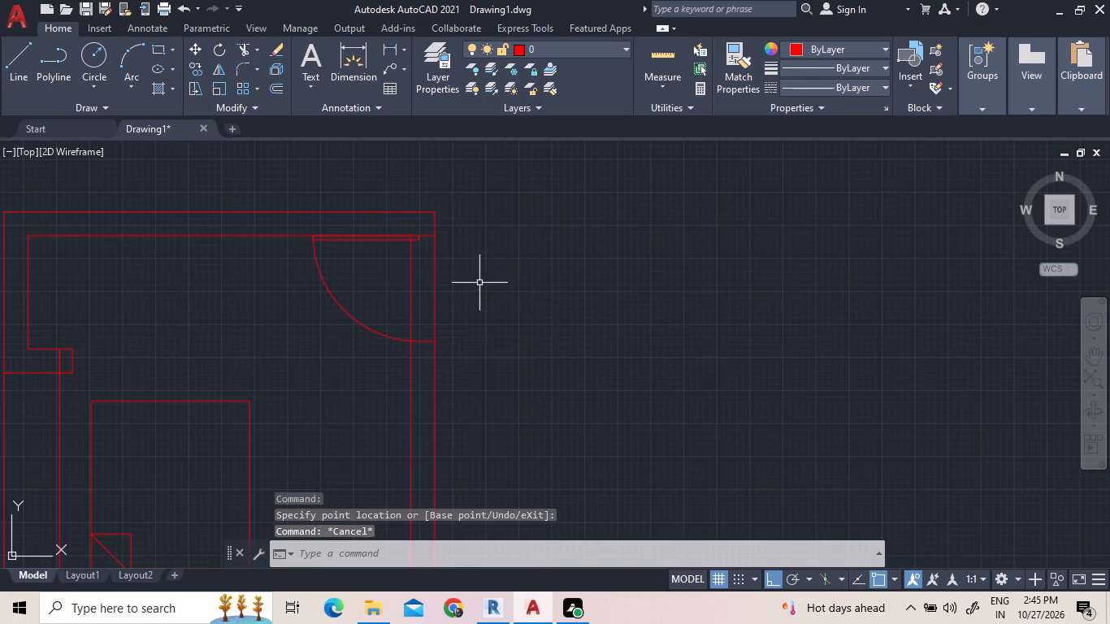
Trim the right wall's inner and outer lines across the new door's opening, including the leftover piece near the door leaf.
left_click(245, 46)
left_click(380, 292)
left_click(459, 292)
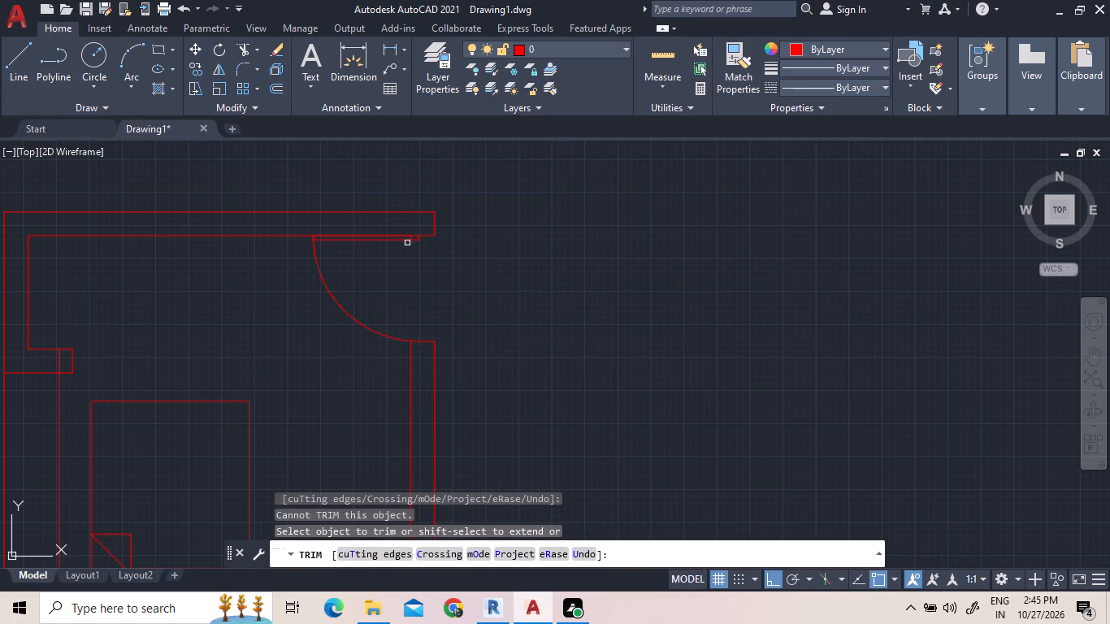
left_click(411, 237)
scroll(416, 227, "up", 4)
left_click(402, 248)
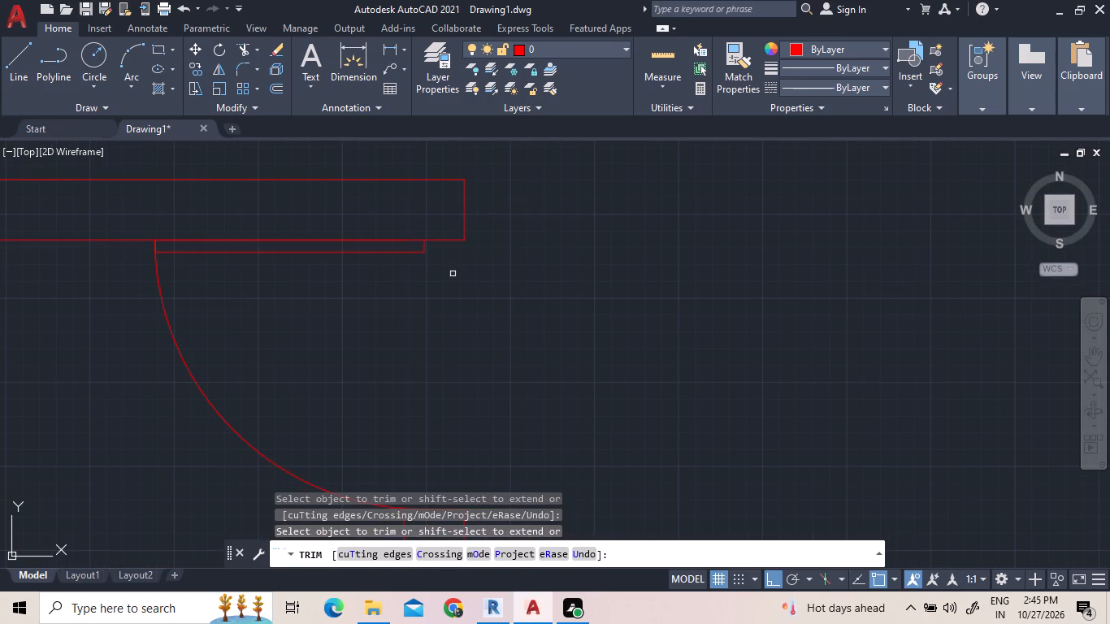
Finish the Trim command on the right wall's door opening.
scroll(406, 213, "down", 2)
right_click(603, 334)
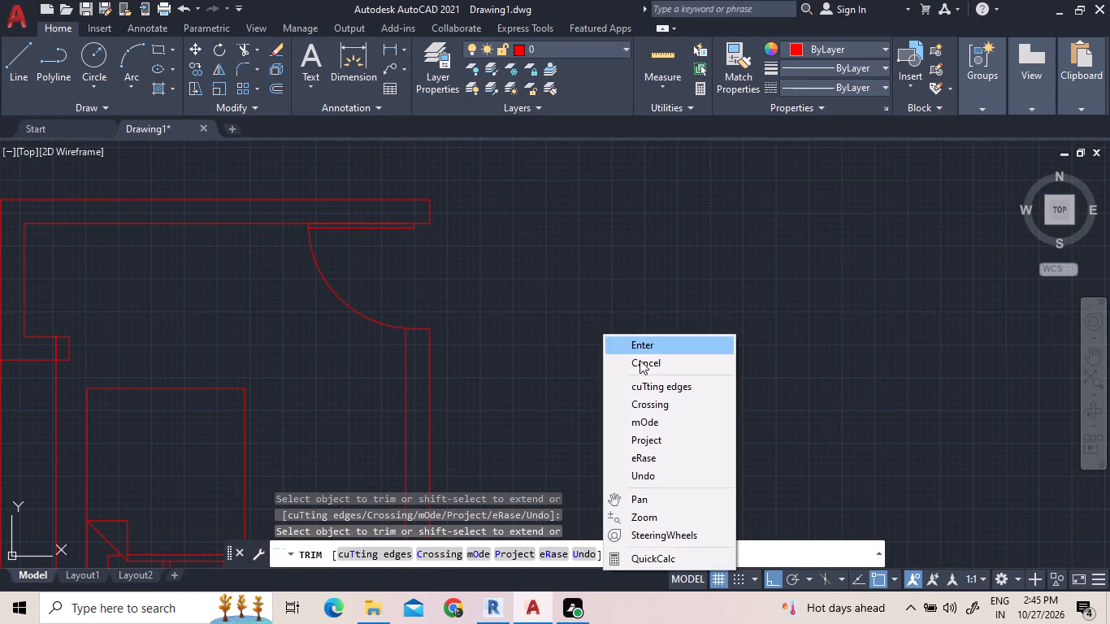
left_click(644, 349)
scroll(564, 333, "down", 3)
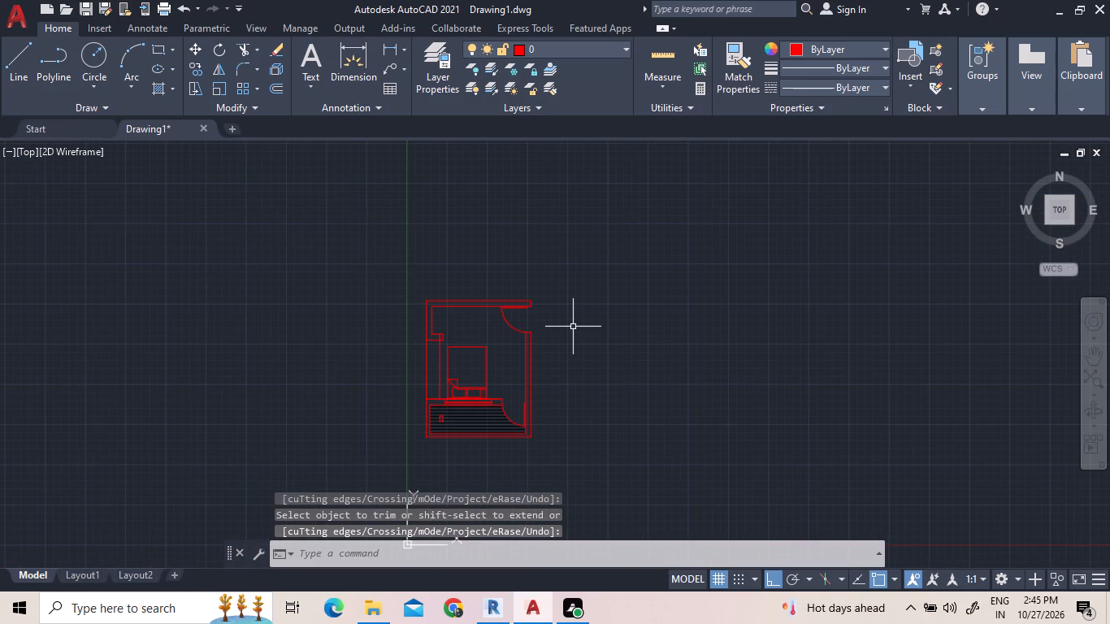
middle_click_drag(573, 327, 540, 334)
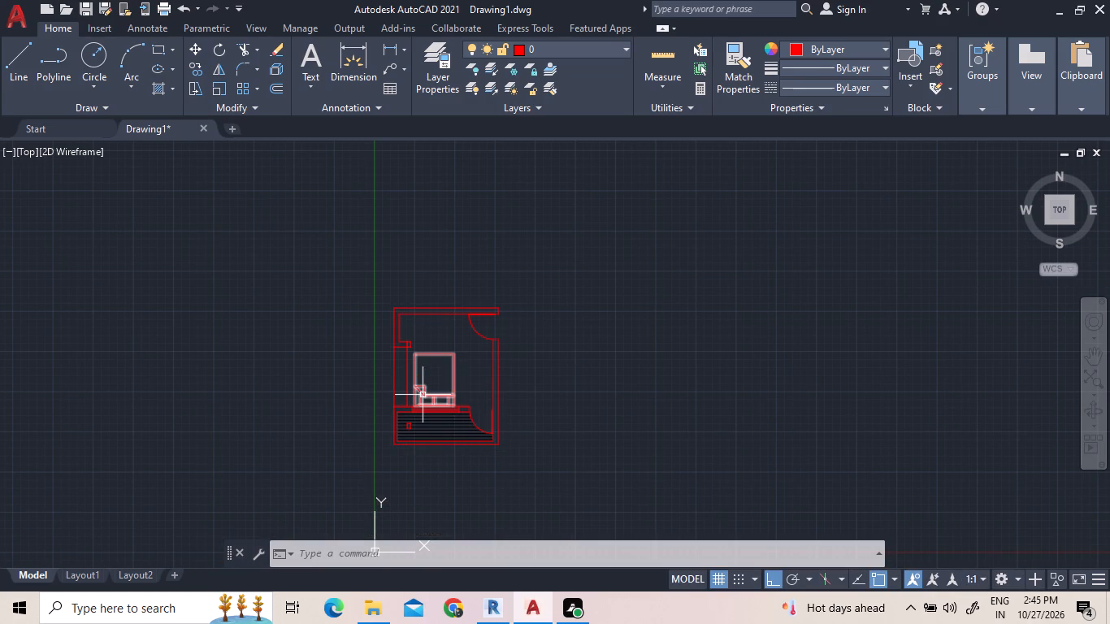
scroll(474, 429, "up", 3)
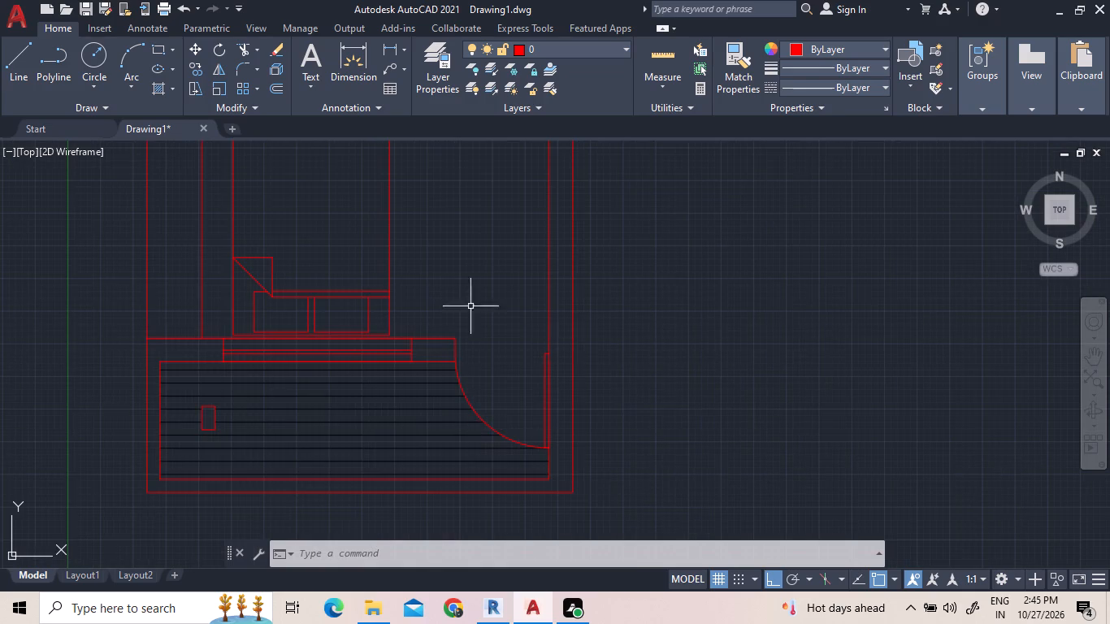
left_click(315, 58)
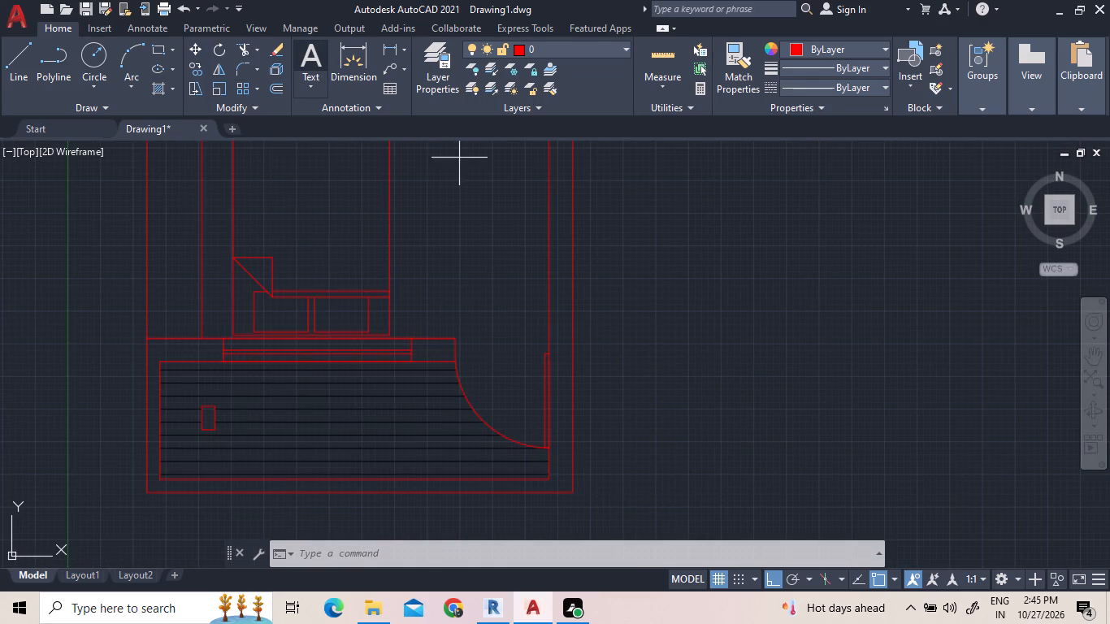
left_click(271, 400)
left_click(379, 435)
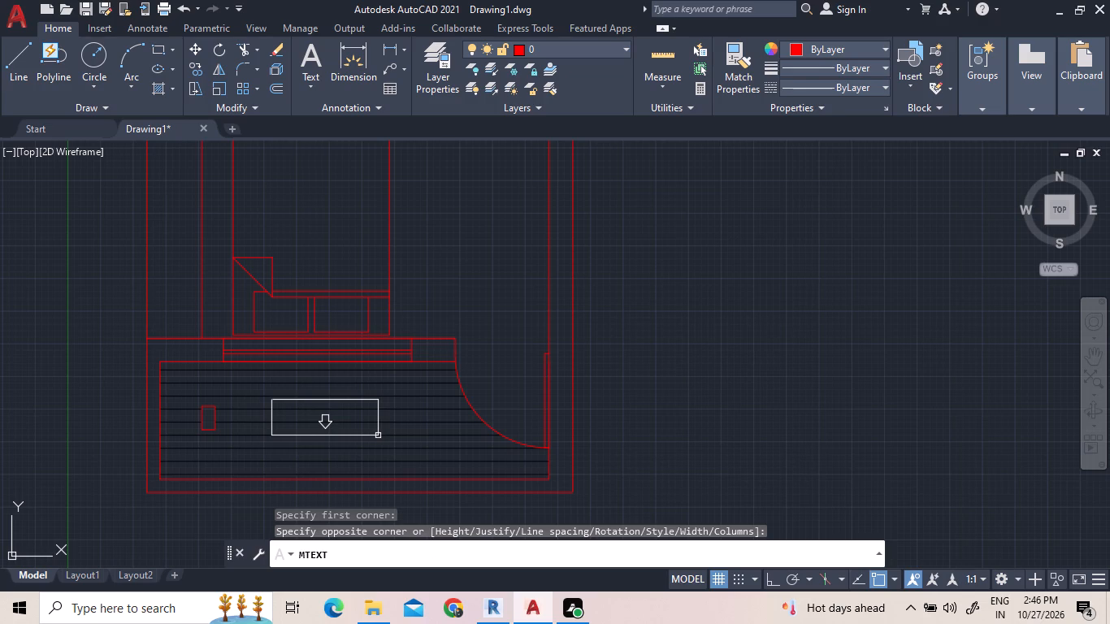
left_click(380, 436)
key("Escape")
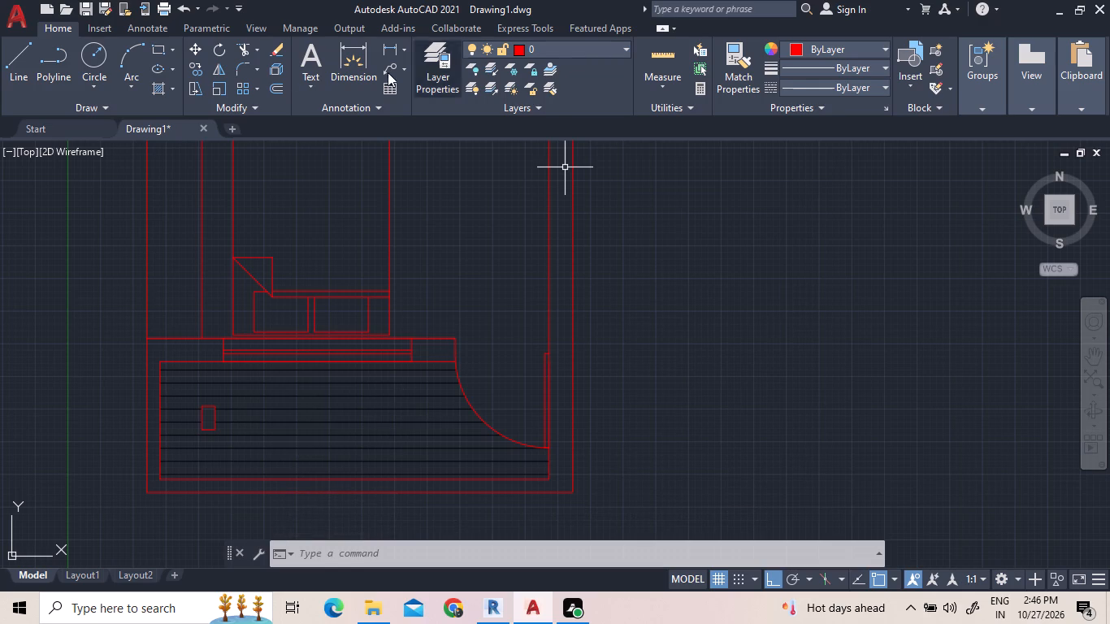
Add multiline text reading "balcony" in the hatched lower room, just below the window.
left_click(308, 55)
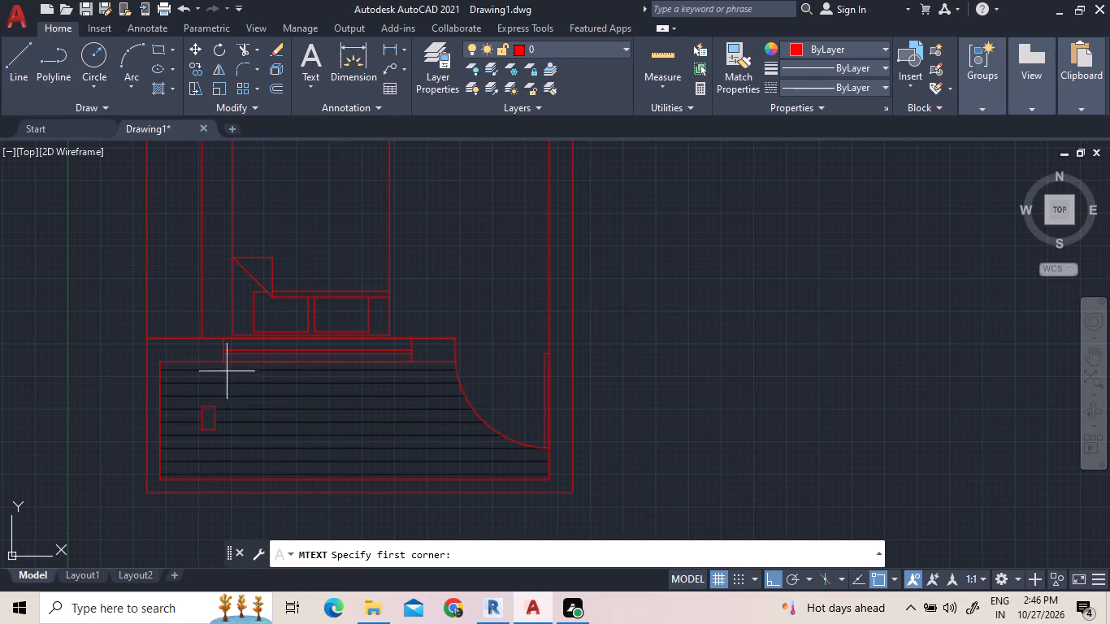
left_click(243, 383)
left_click(312, 438)
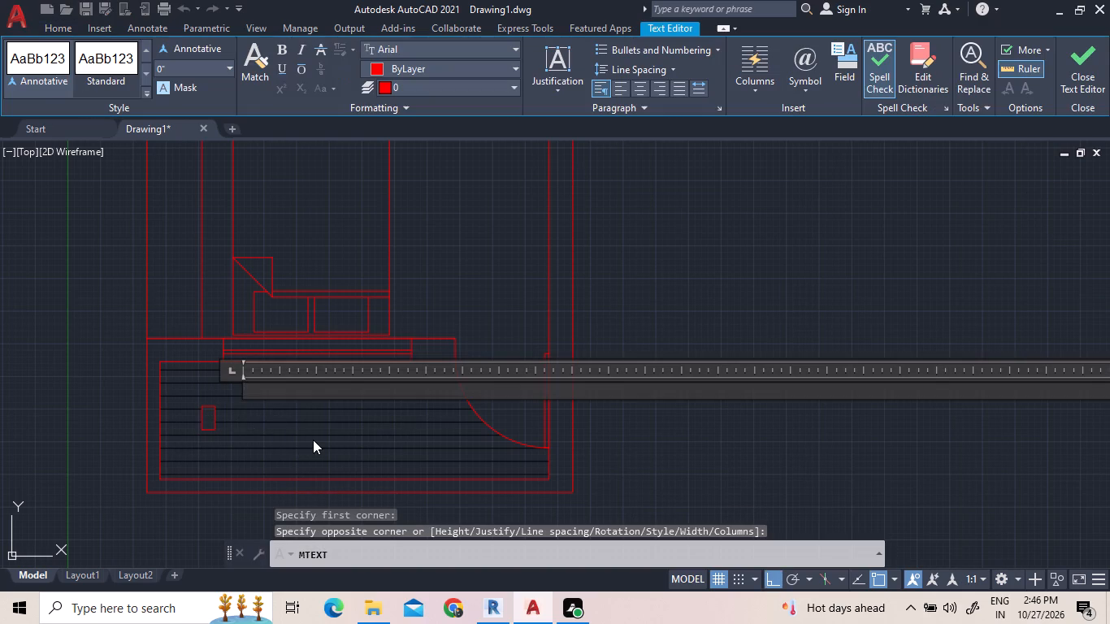
type("balc")
type("on")
key("y")
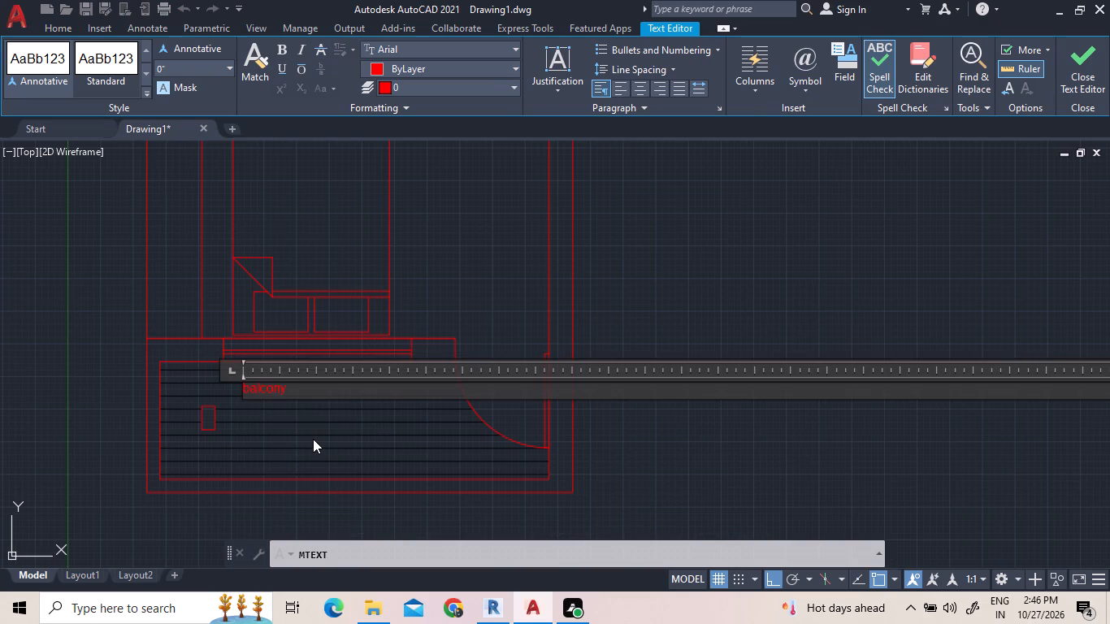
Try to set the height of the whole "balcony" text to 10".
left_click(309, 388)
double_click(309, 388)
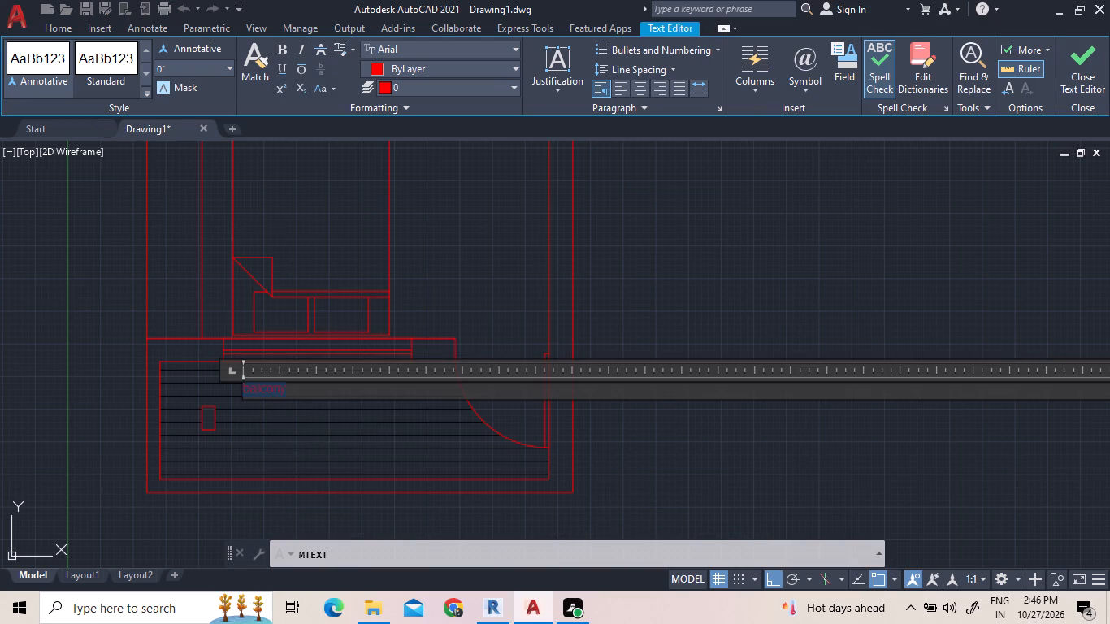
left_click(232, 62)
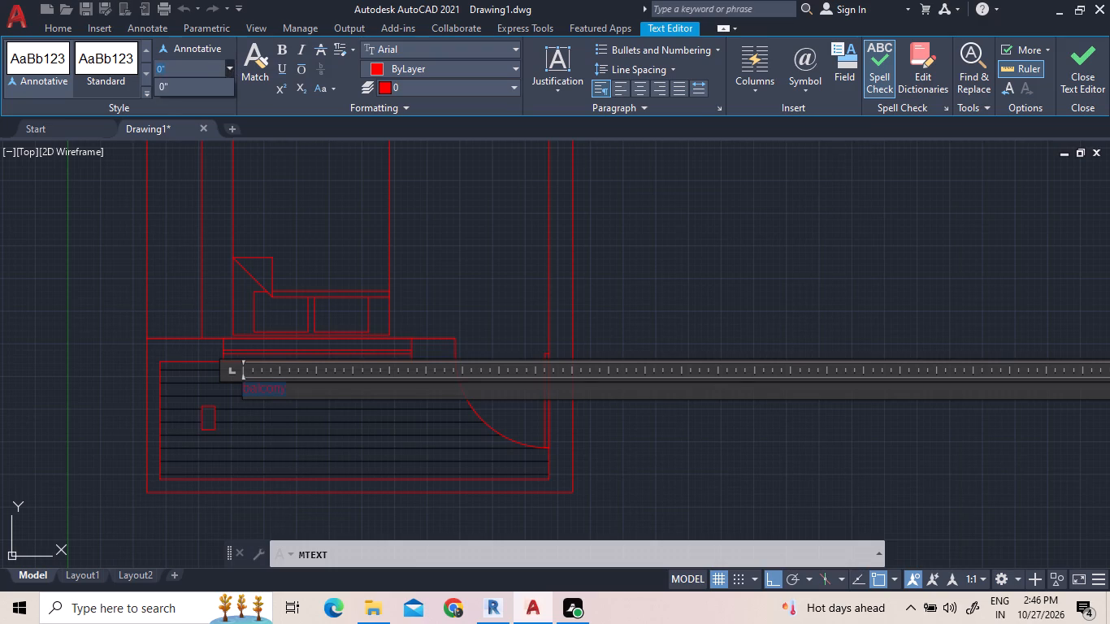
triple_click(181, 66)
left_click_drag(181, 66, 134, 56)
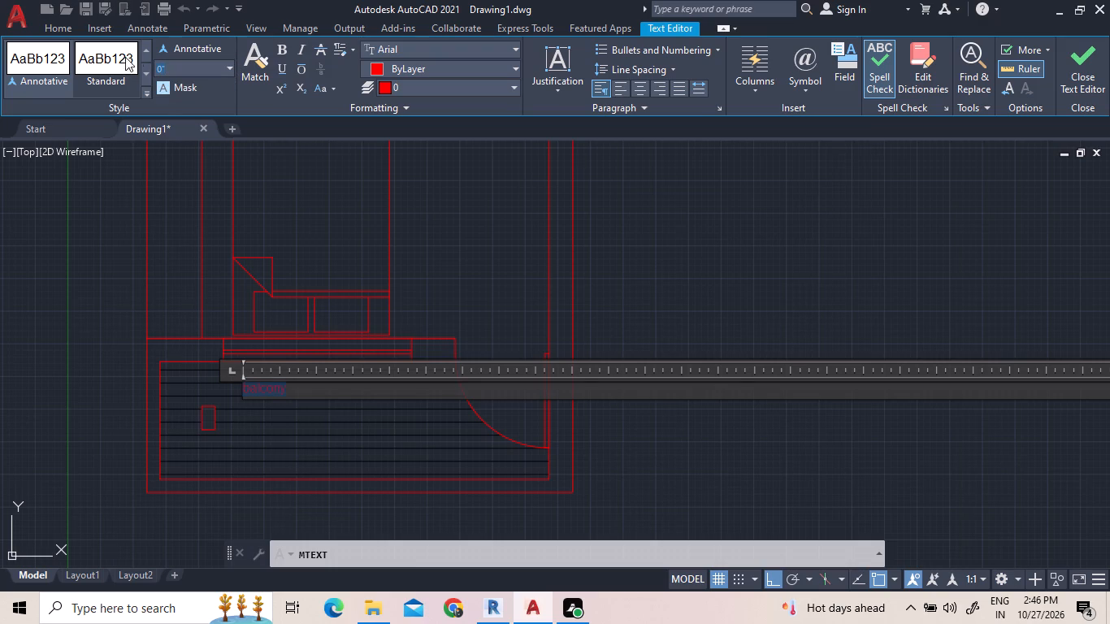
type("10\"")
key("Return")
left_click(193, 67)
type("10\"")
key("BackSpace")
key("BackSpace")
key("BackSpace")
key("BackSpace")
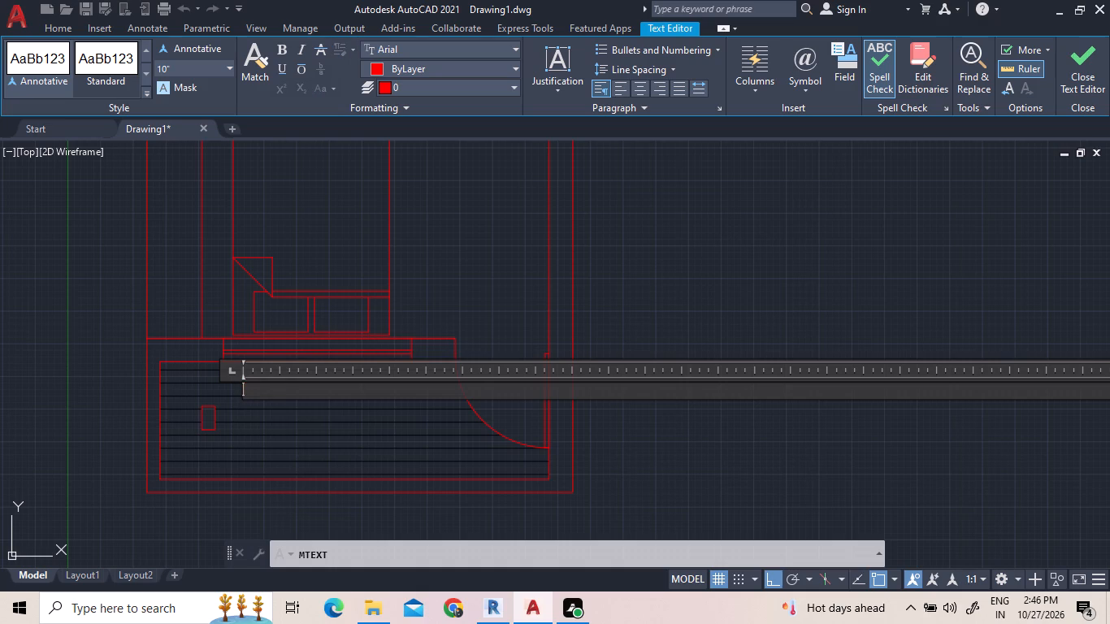
Enter the word "balcony" again in the open text box.
left_click(279, 386)
key("b")
key("a")
type("lcon")
key("y")
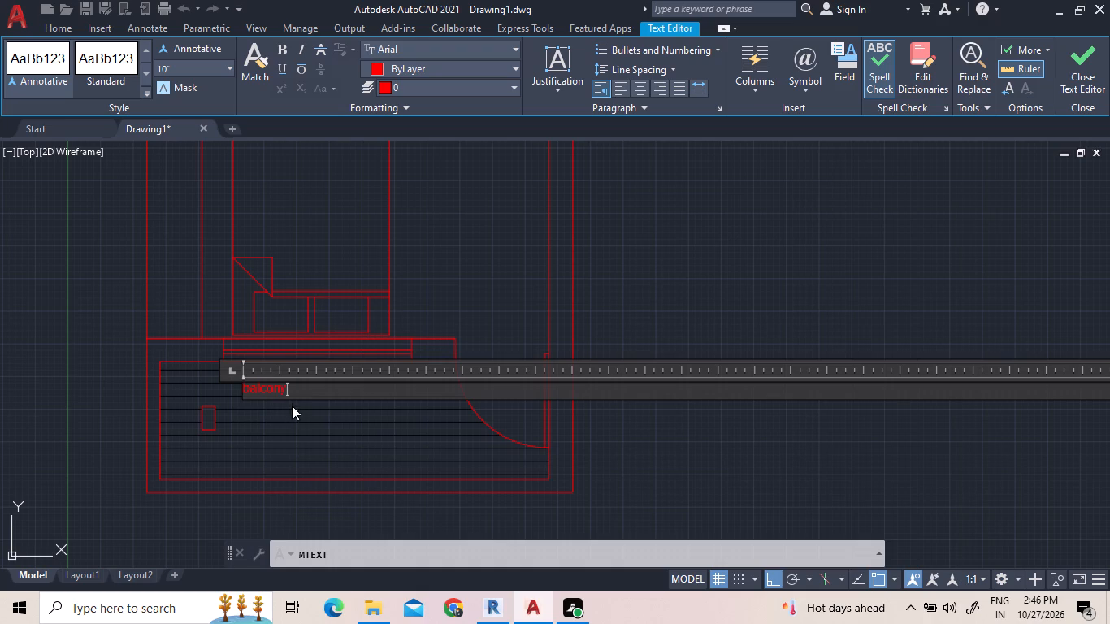
Set the height of the whole "balcony" text to 10" and finish editing the text.
triple_click(292, 386)
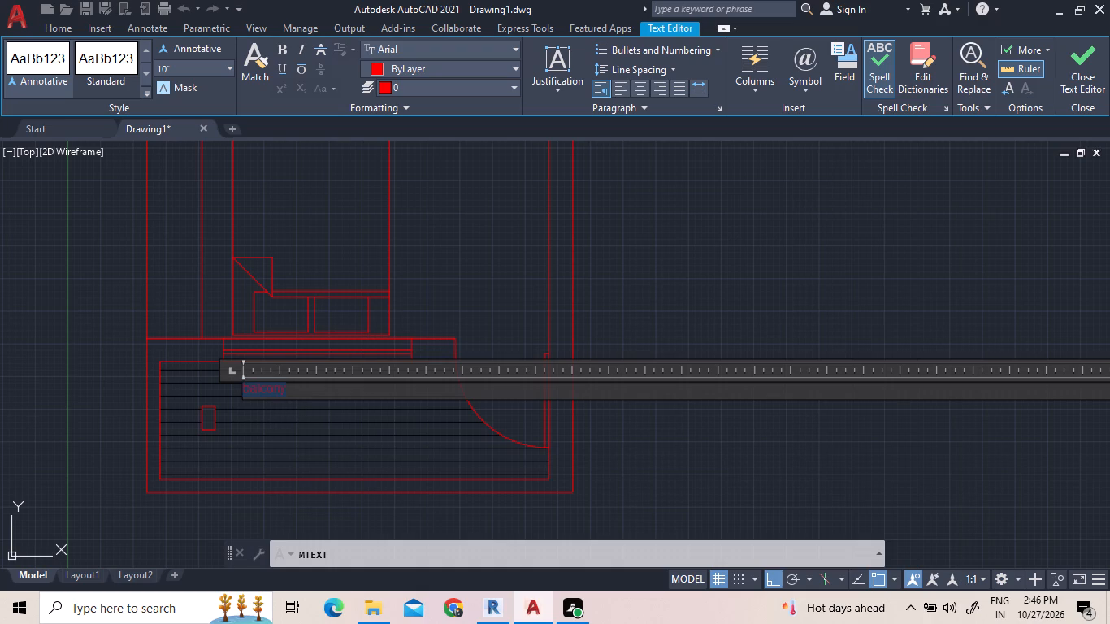
left_click(227, 67)
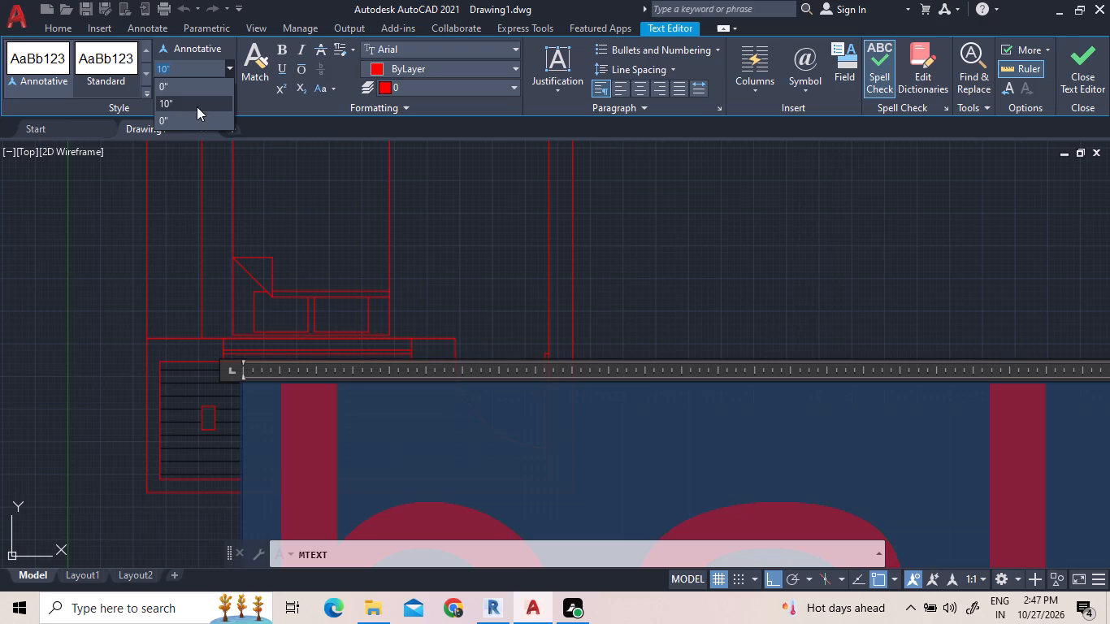
left_click(201, 102)
left_click(230, 66)
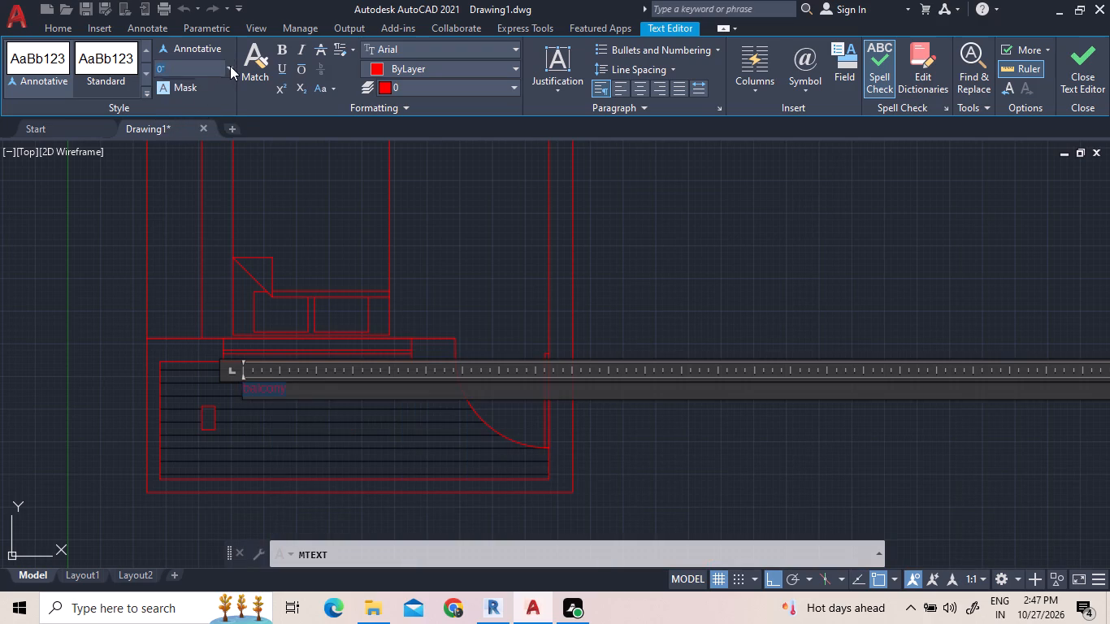
left_click(206, 105)
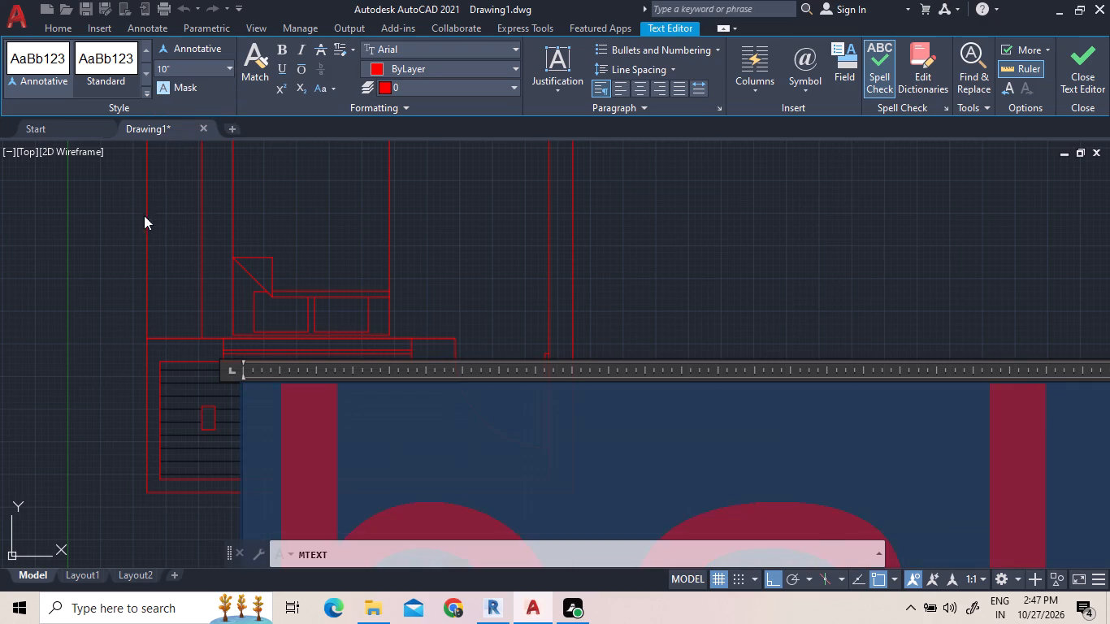
left_click(144, 227)
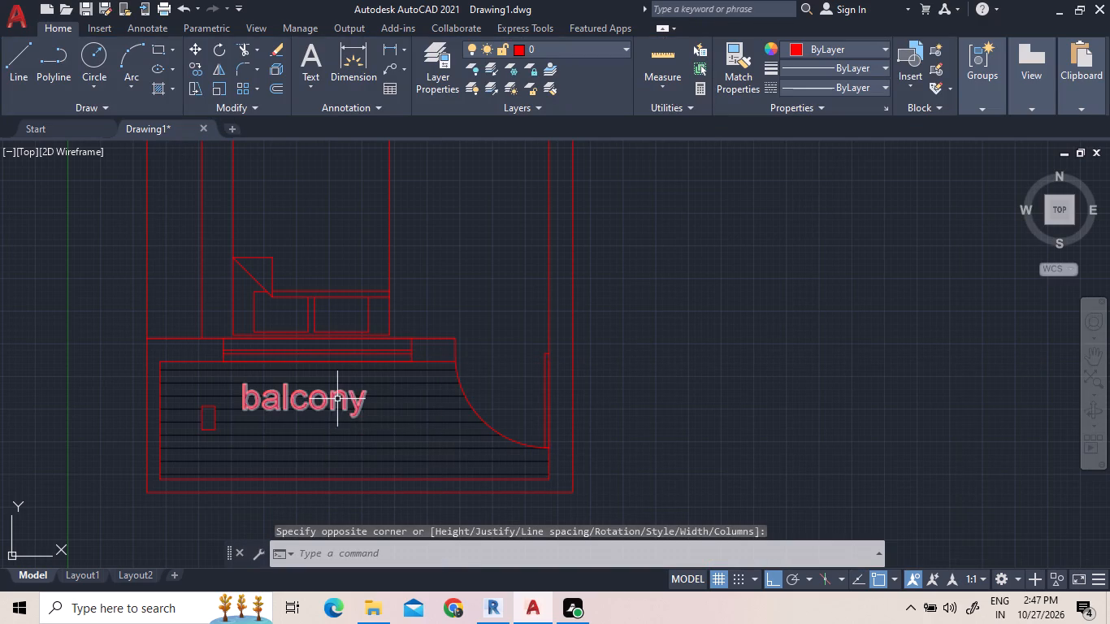
Move the "balcony" text to the Defpoints layer and deselect it.
left_click(316, 400)
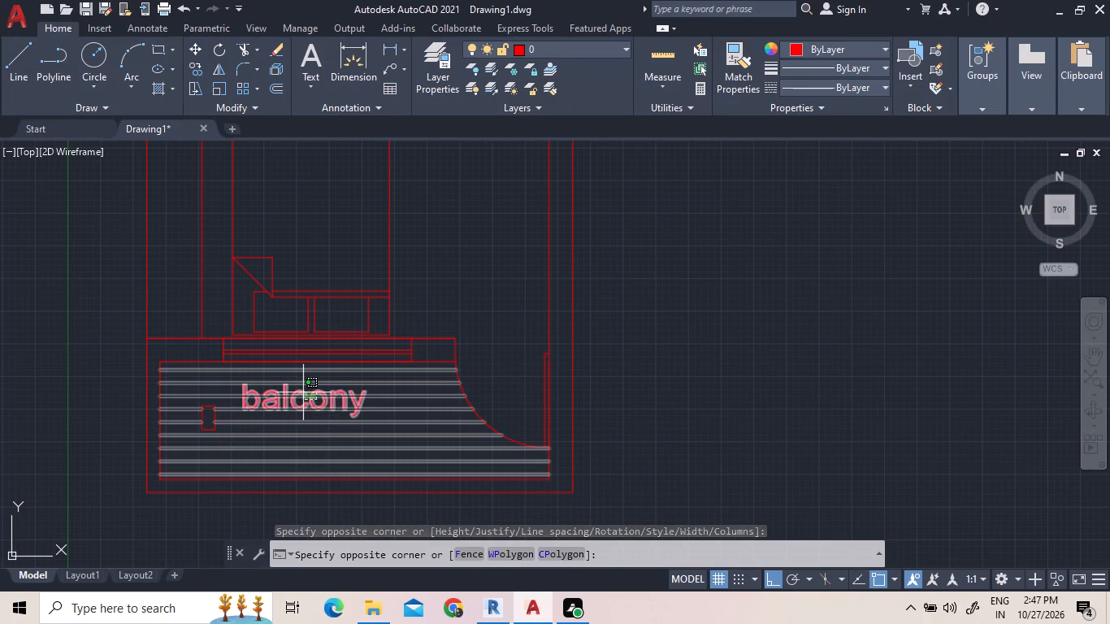
left_click(303, 398)
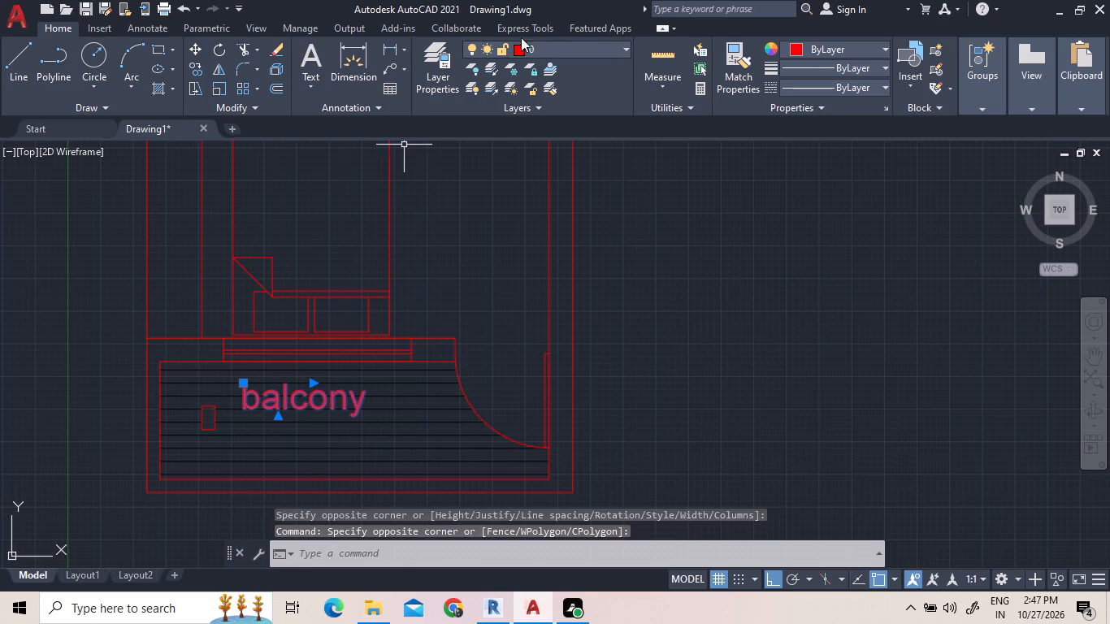
left_click(562, 49)
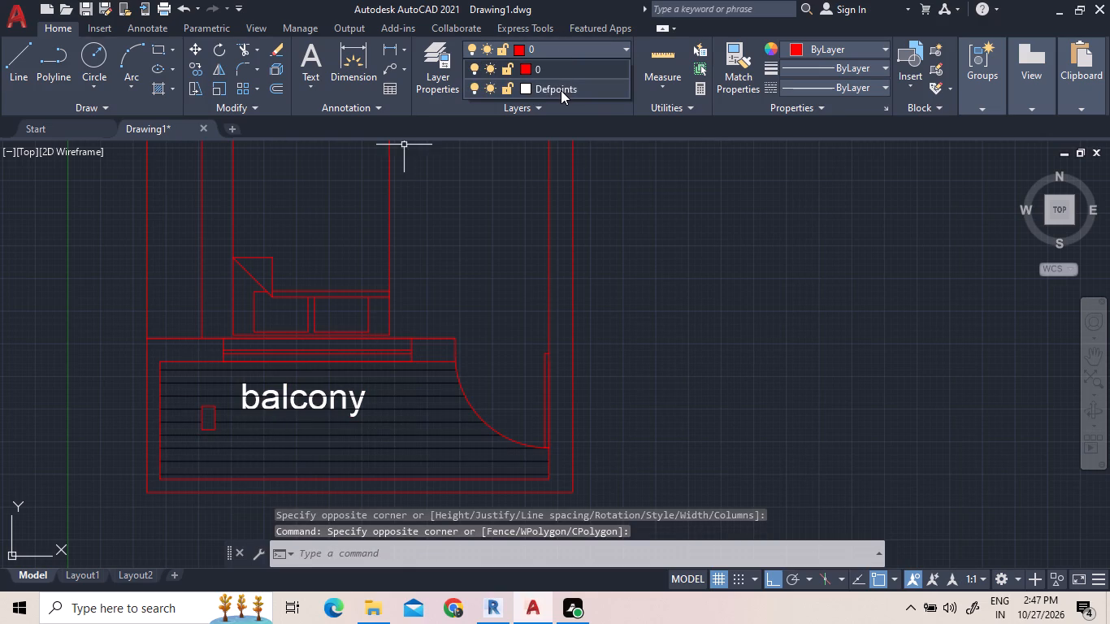
left_click(561, 90)
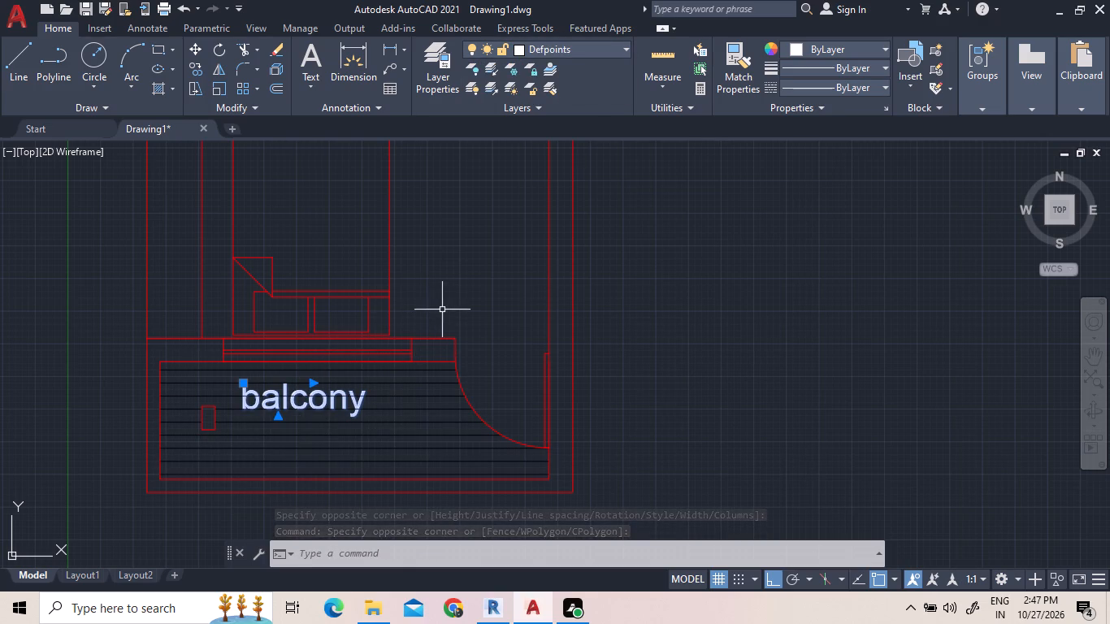
key("Escape")
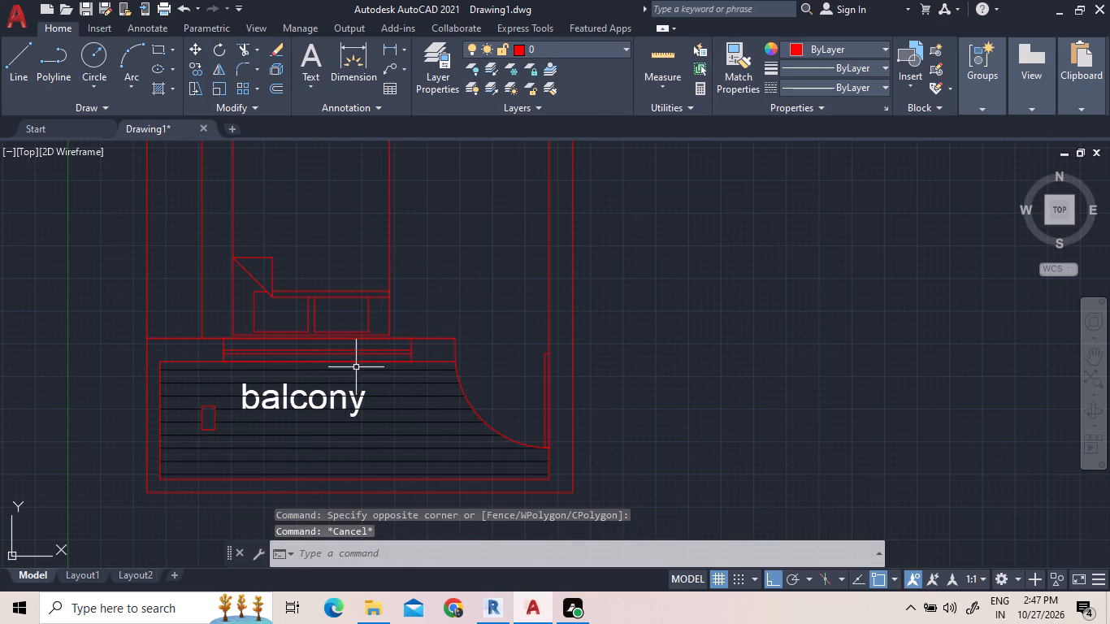
Add the multiline text label "D" beside the balcony door swing, with a text height of 10".
middle_click_drag(679, 303, 553, 321)
scroll(553, 321, "up", 1)
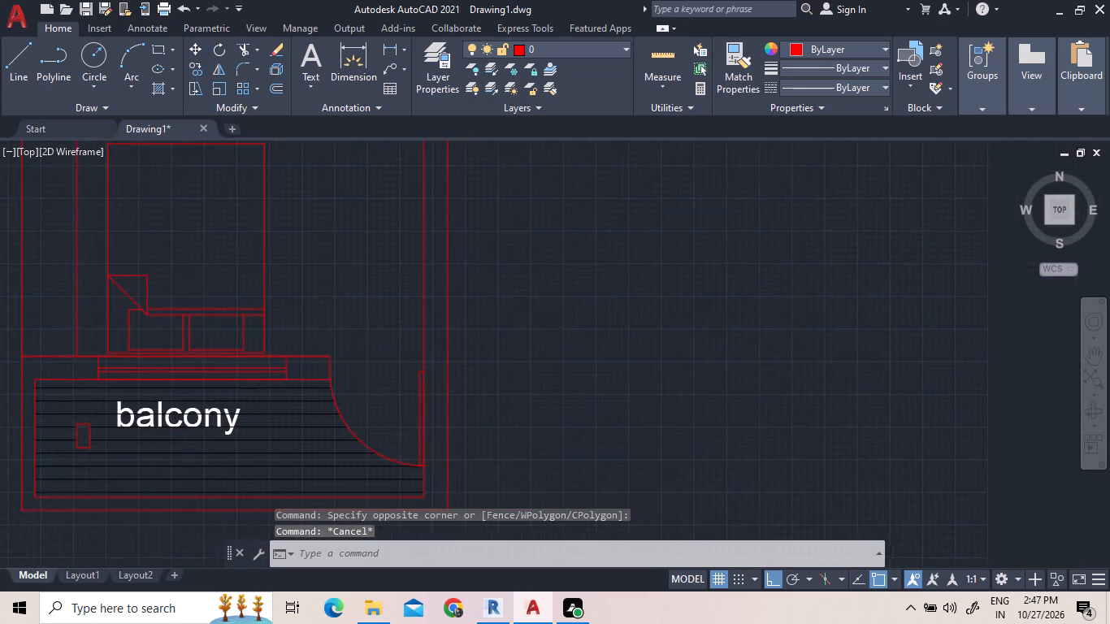
left_click(314, 58)
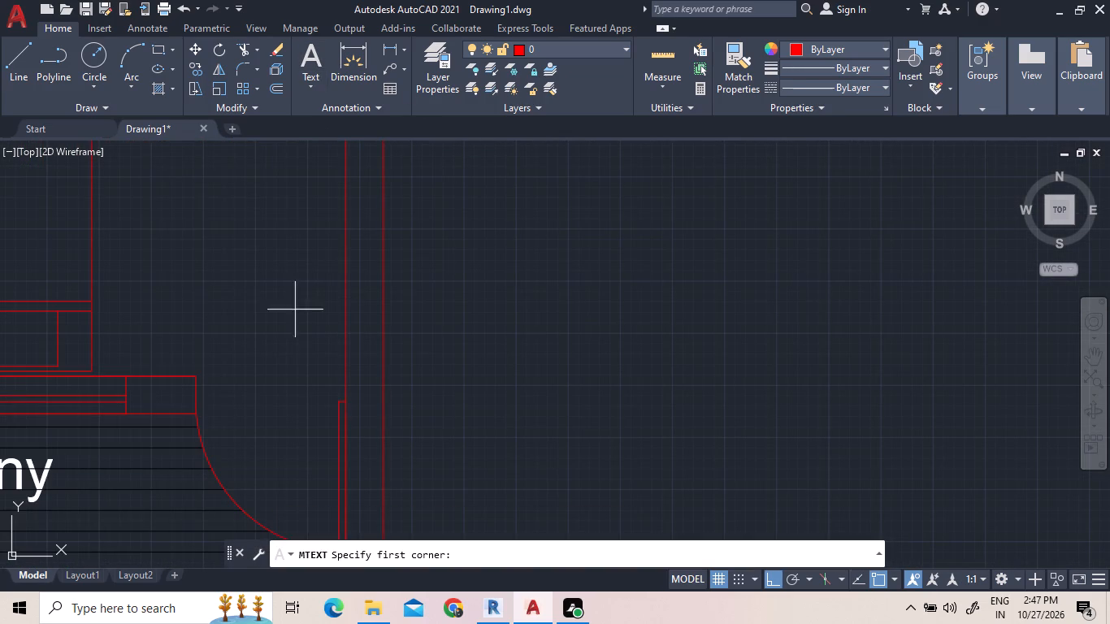
left_click(215, 375)
left_click(270, 407)
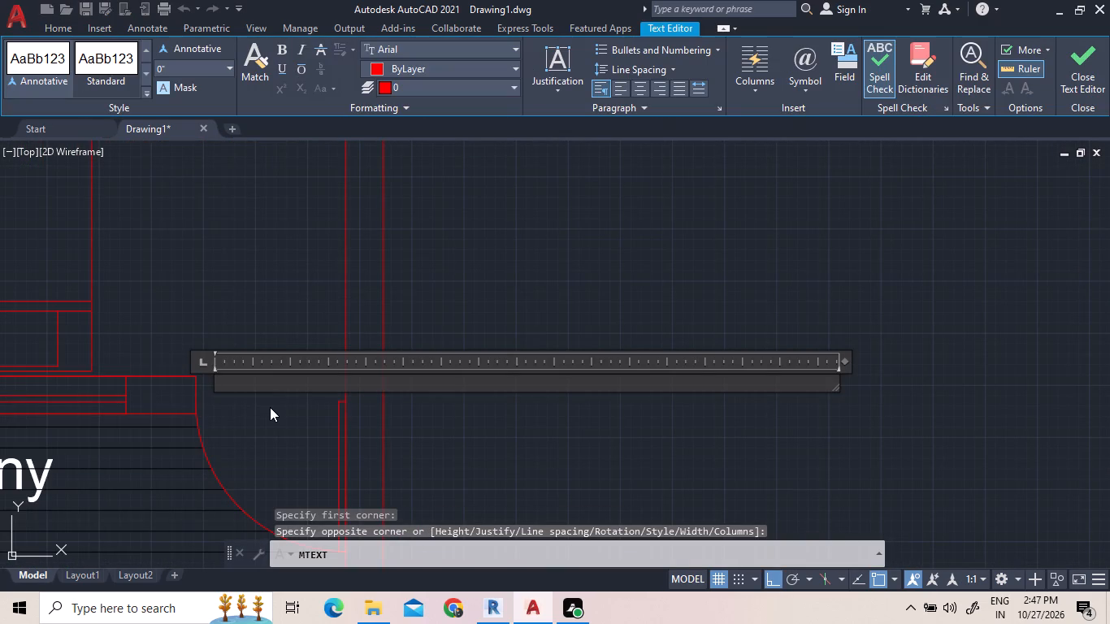
key("d")
key("BackSpace")
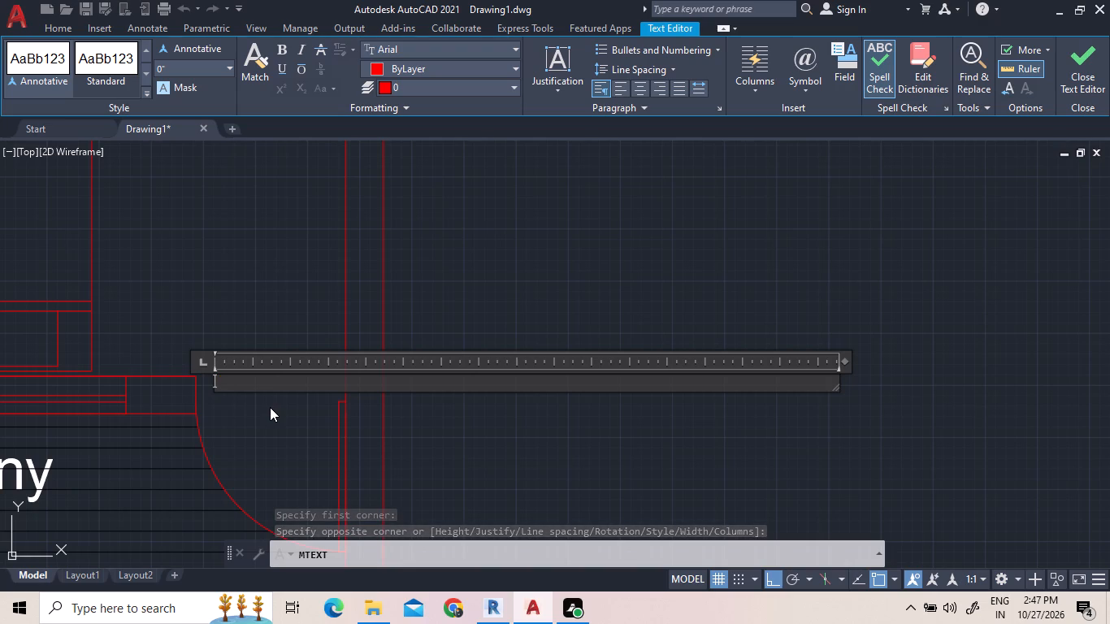
key("d")
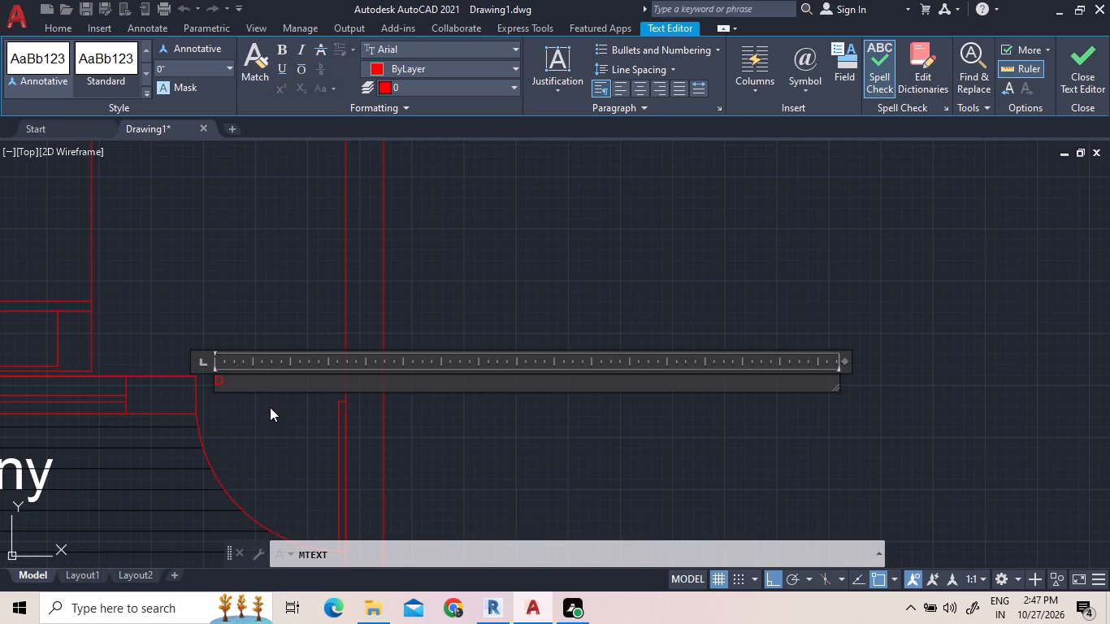
double_click(265, 387)
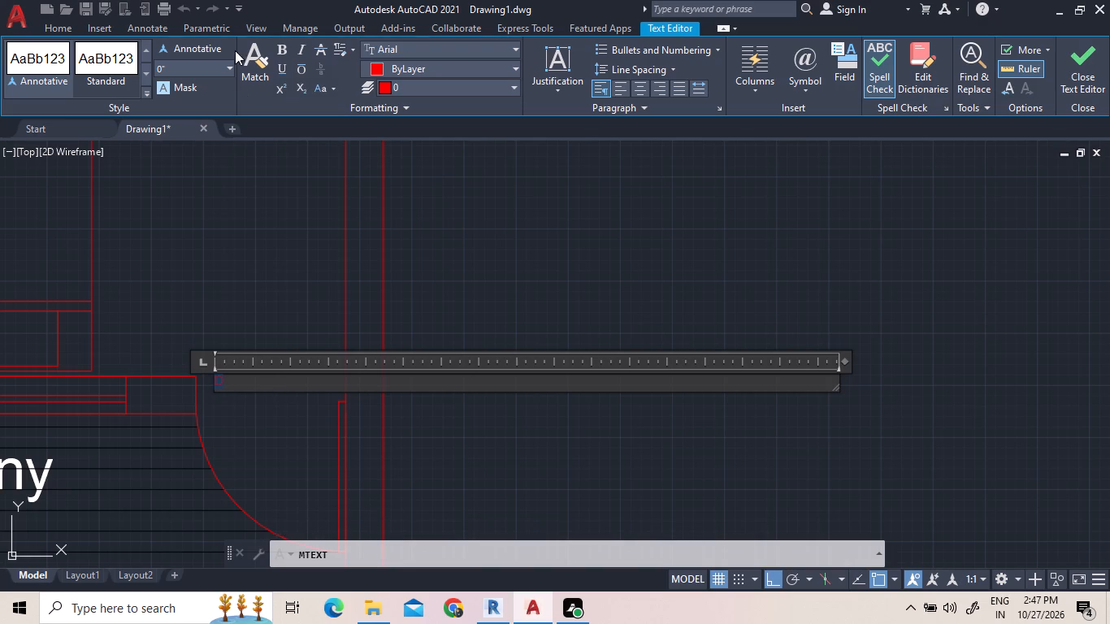
left_click(228, 63)
left_click(211, 102)
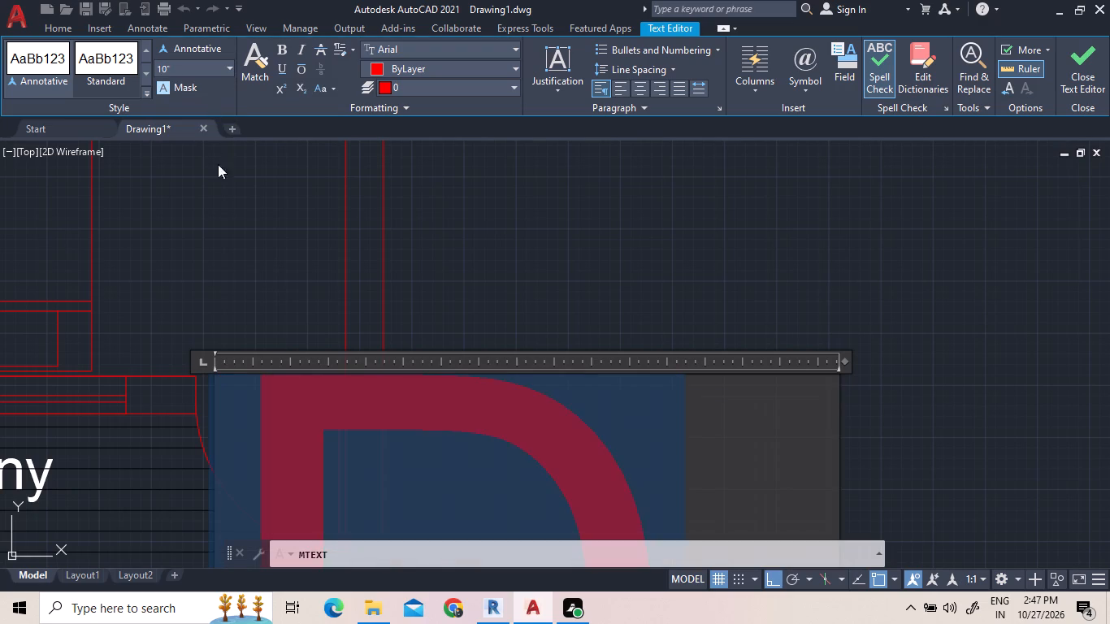
left_click(220, 193)
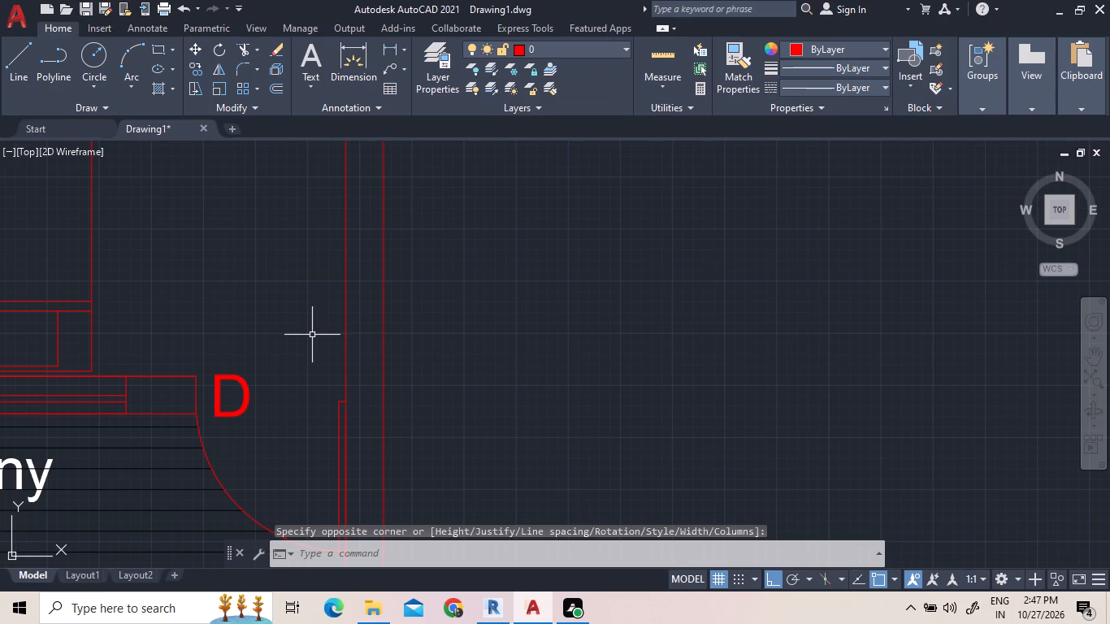
Create single-line text "WIDE" in the empty area outside the east wall, with height 10" and rotation 90.
scroll(282, 352, "down", 1)
middle_click_drag(284, 361, 371, 456)
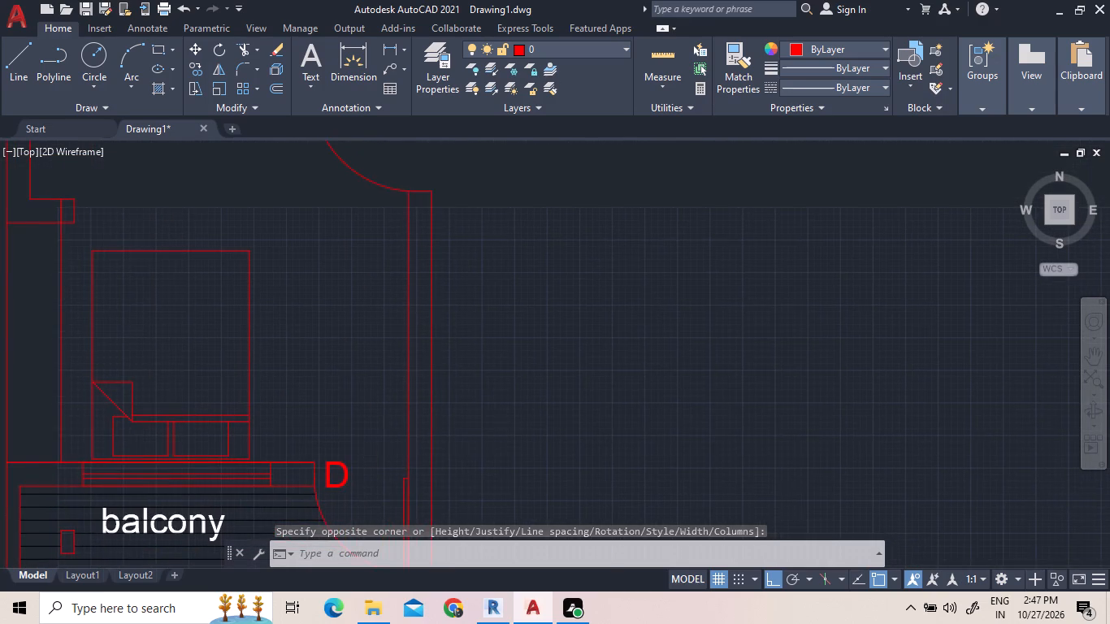
middle_click_drag(281, 312, 301, 387)
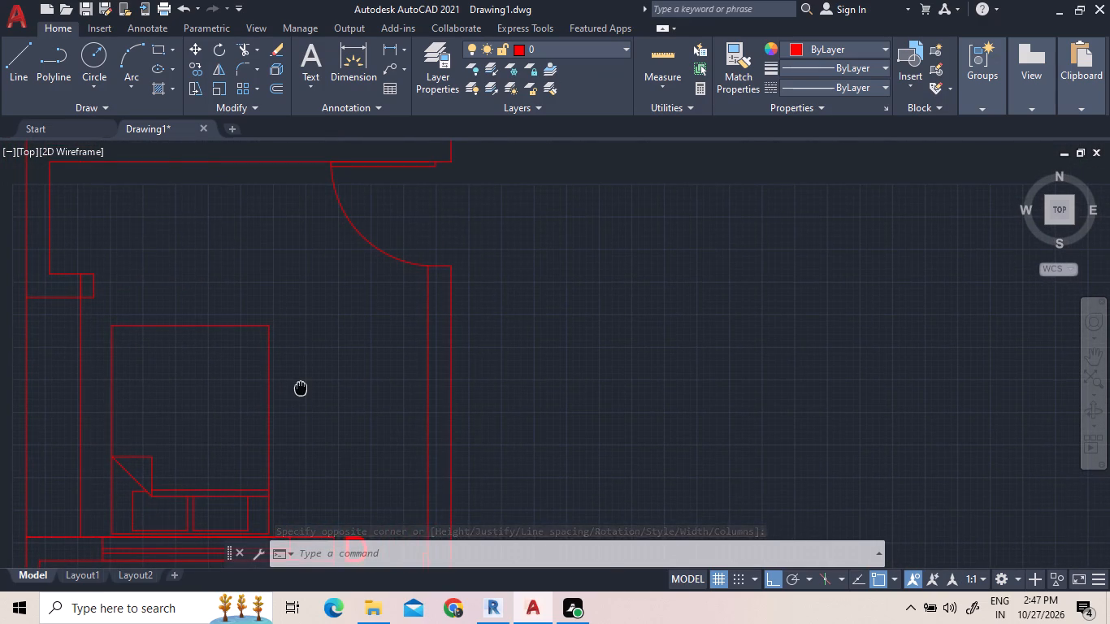
middle_click_drag(301, 387, 334, 357)
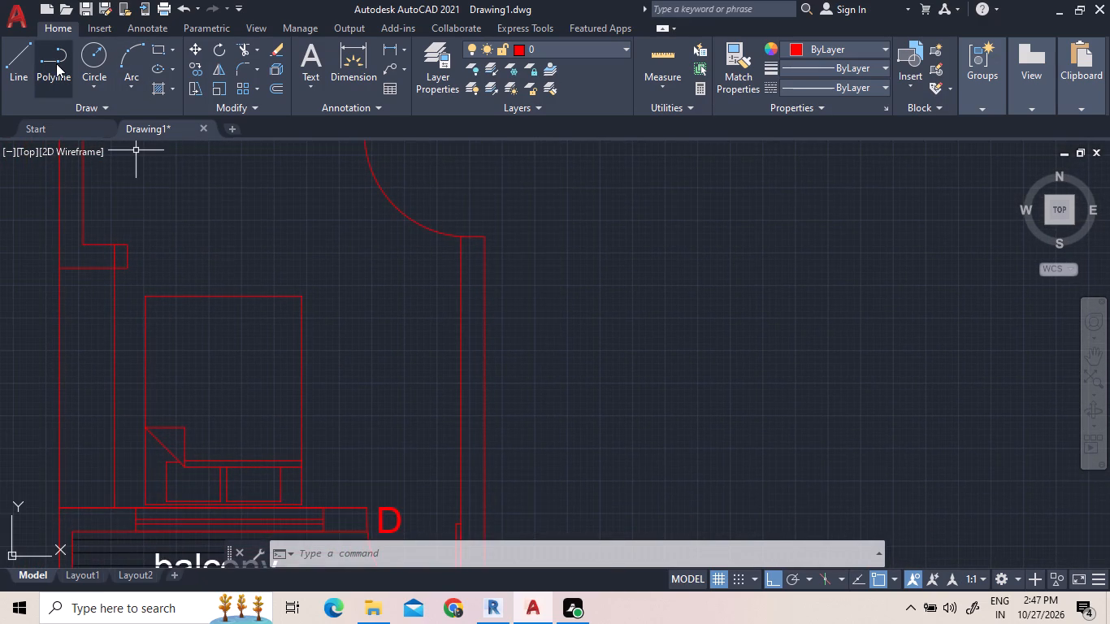
left_click(302, 92)
left_click(310, 149)
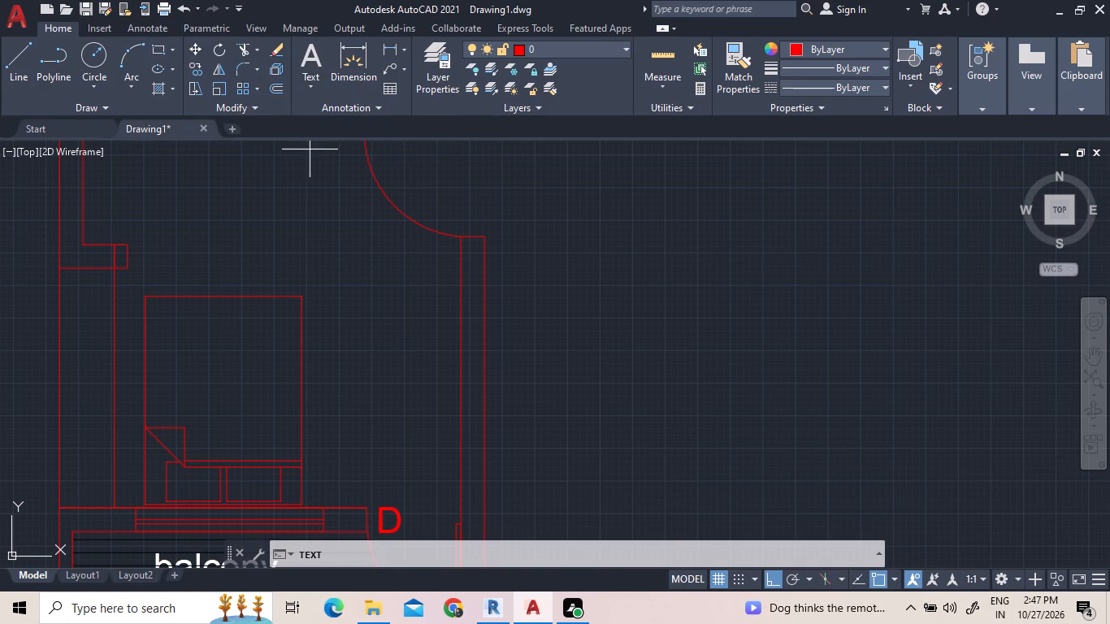
left_click(570, 354)
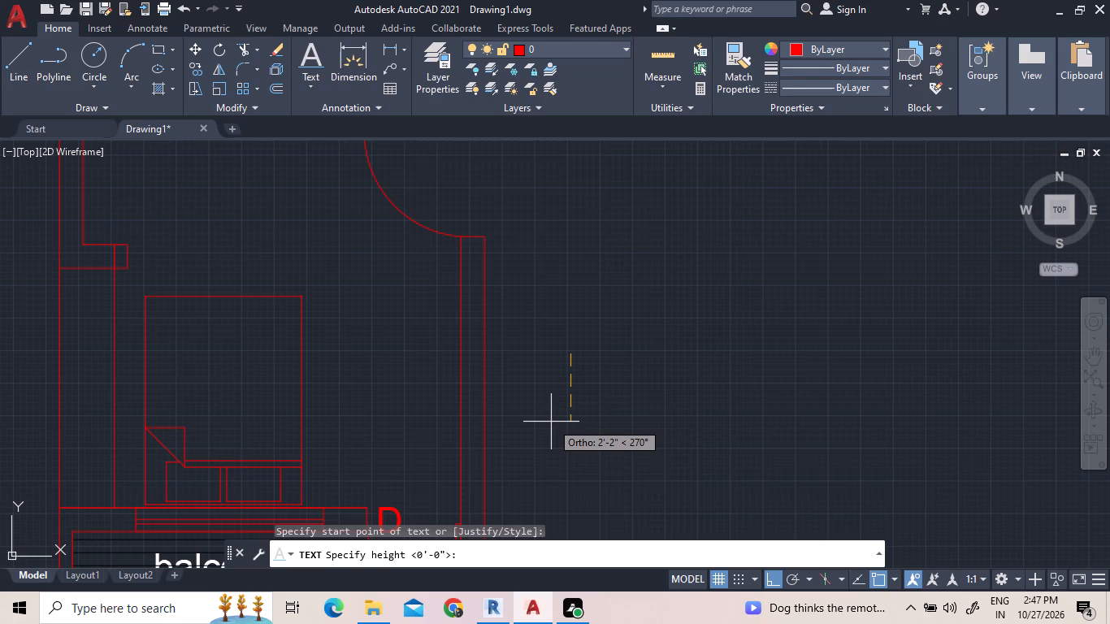
key("1")
key("0")
key("shift+quotedbl")
key("Return")
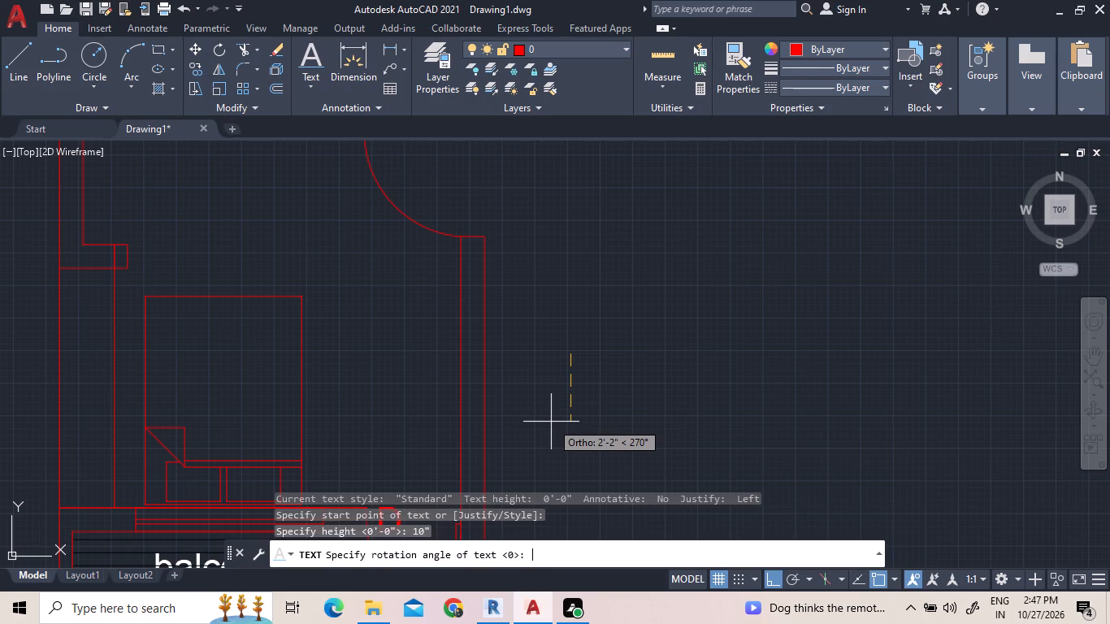
type("90")
key("Return")
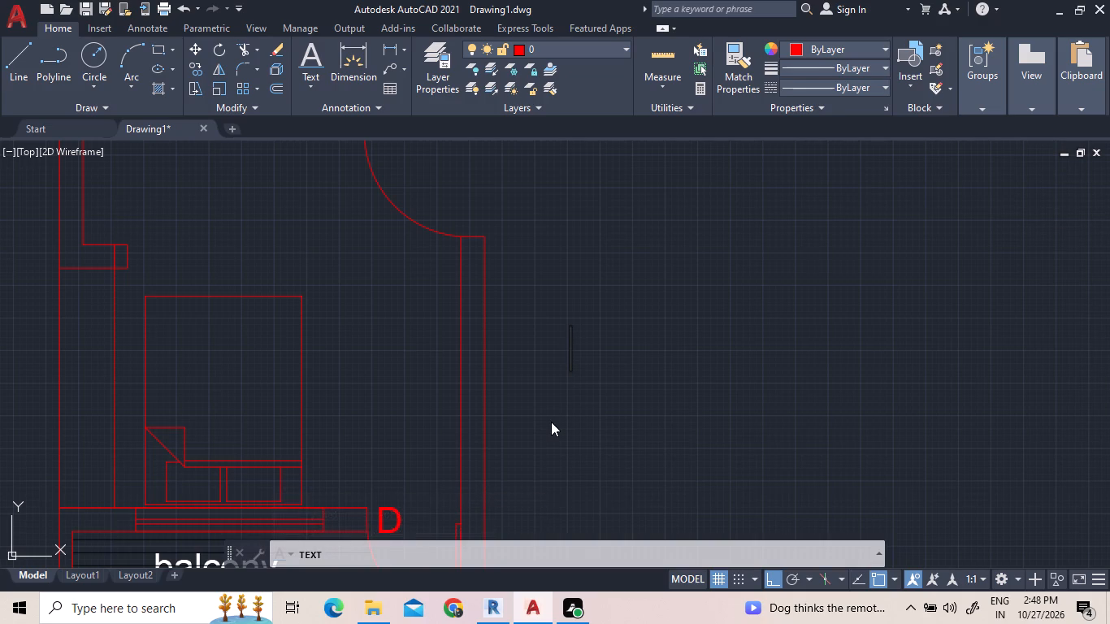
key("w")
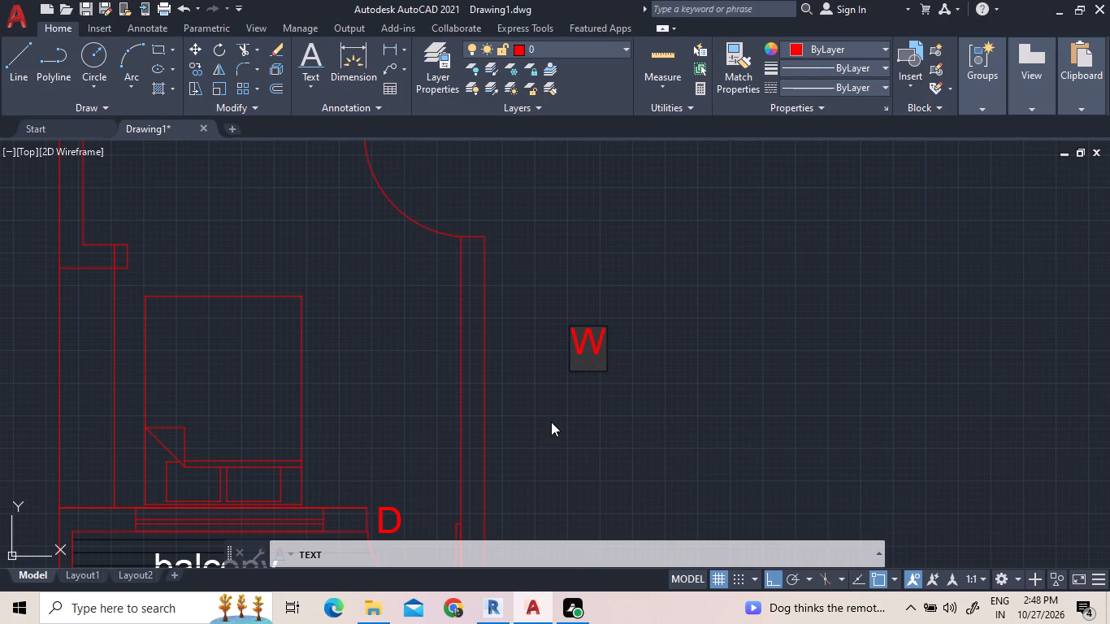
type("IDE")
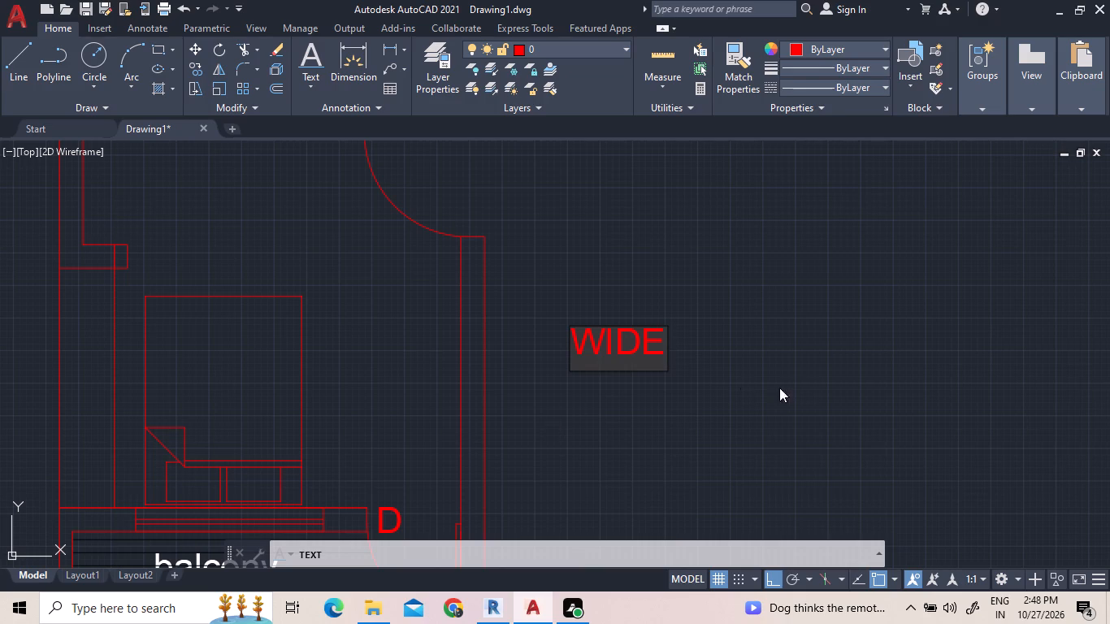
left_click(762, 374)
right_click(635, 331)
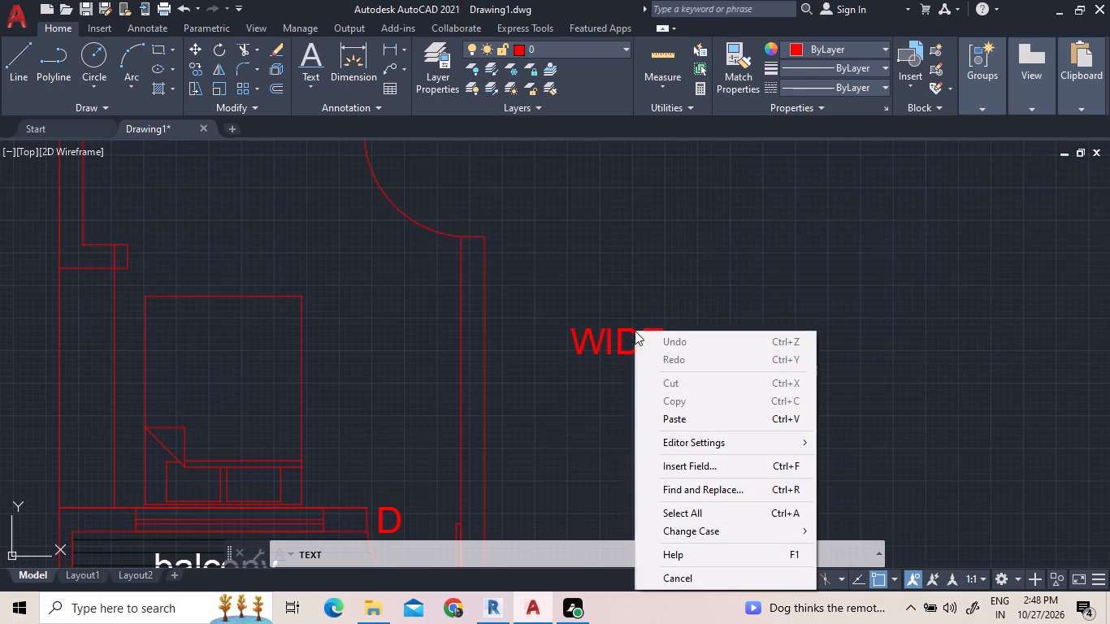
left_click(614, 316)
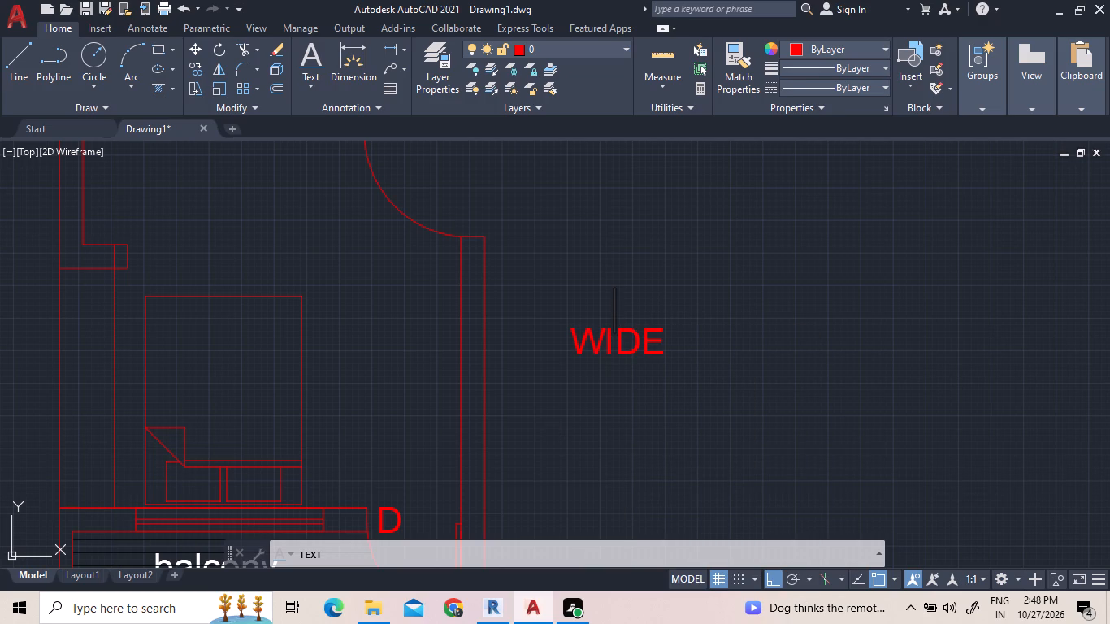
key("Escape")
Copy the vertical "WIDE" text, with Ortho off, into the narrow strip between the west wall and the bed.
left_click(566, 335)
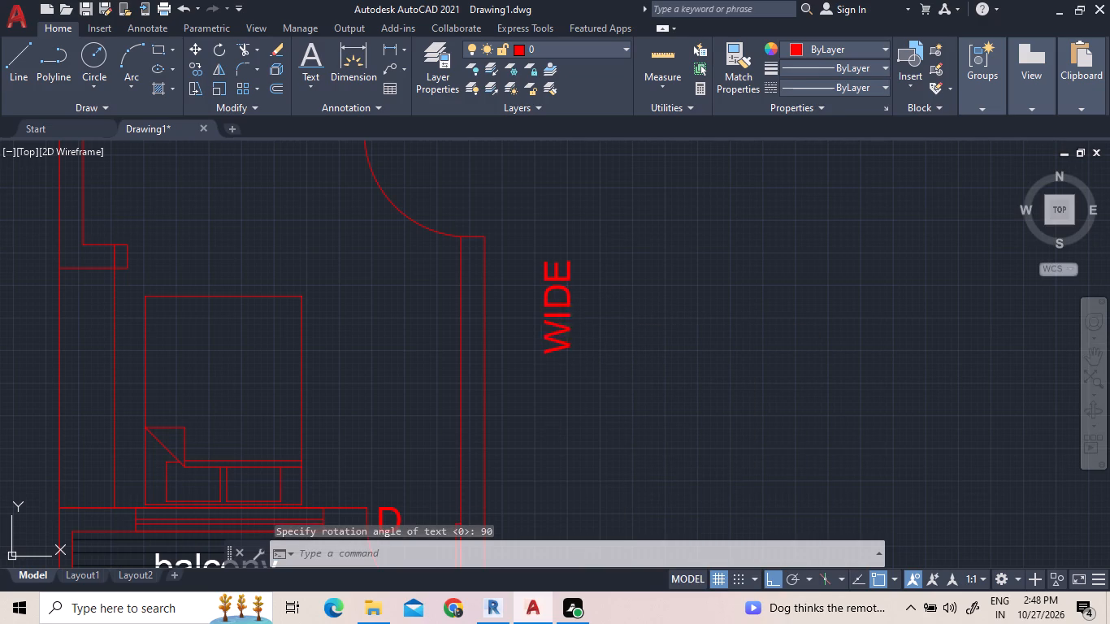
right_click(557, 338)
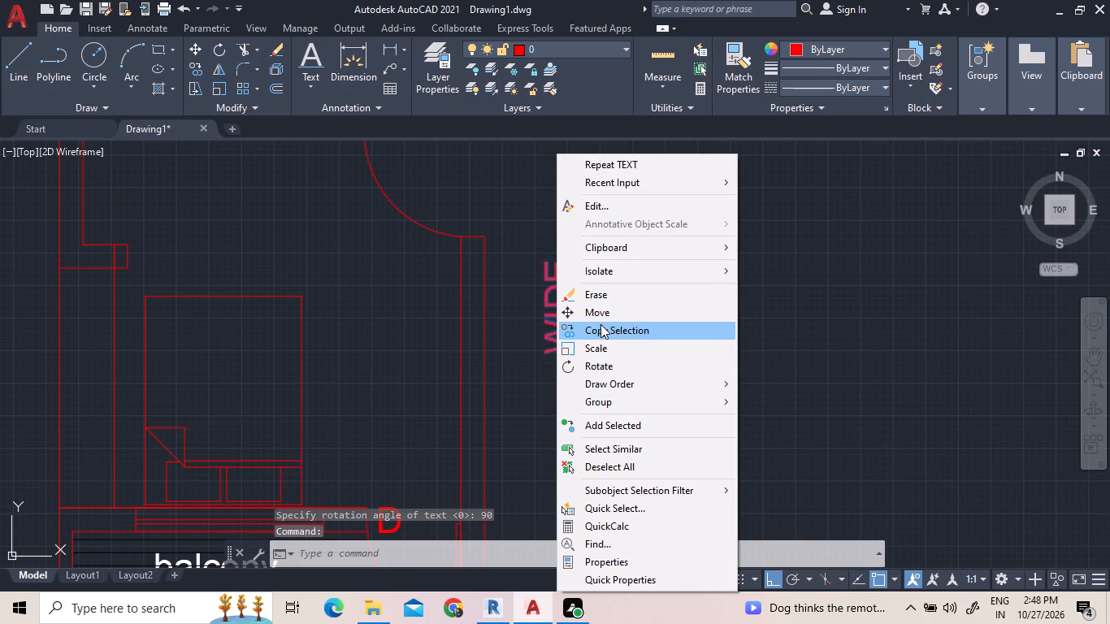
left_click(602, 327)
left_click(554, 309)
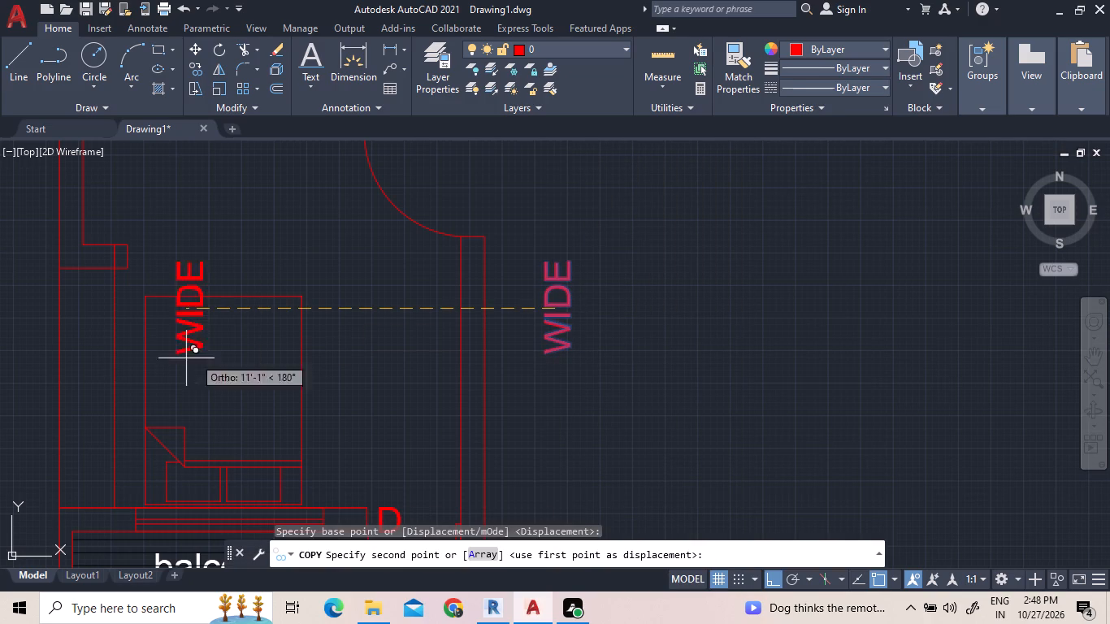
key("F8")
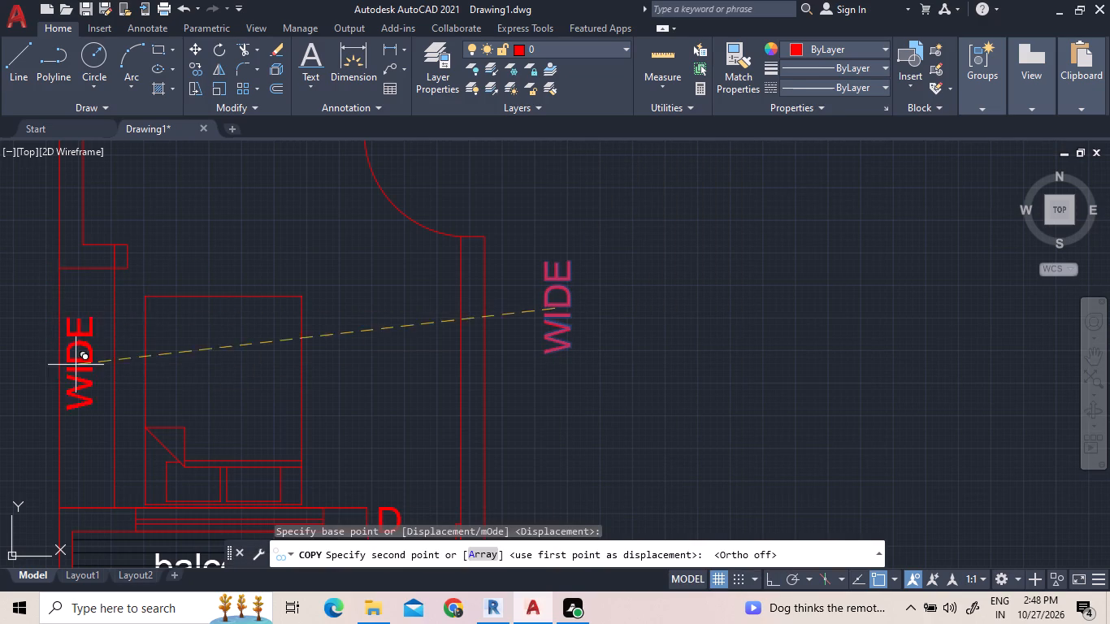
left_click(85, 386)
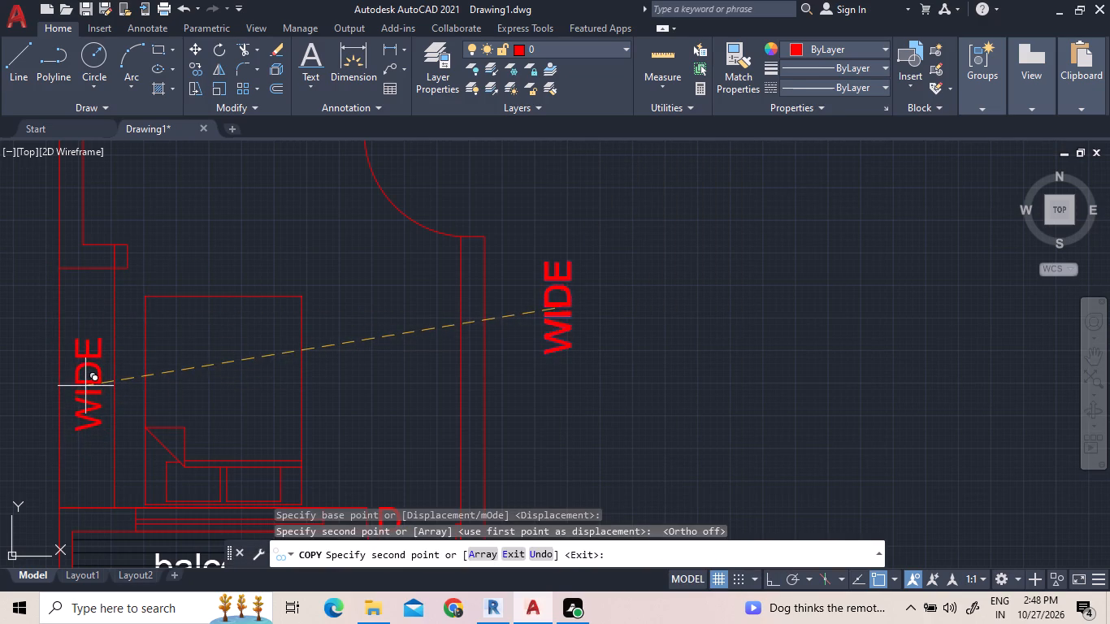
right_click(704, 328)
left_click(725, 344)
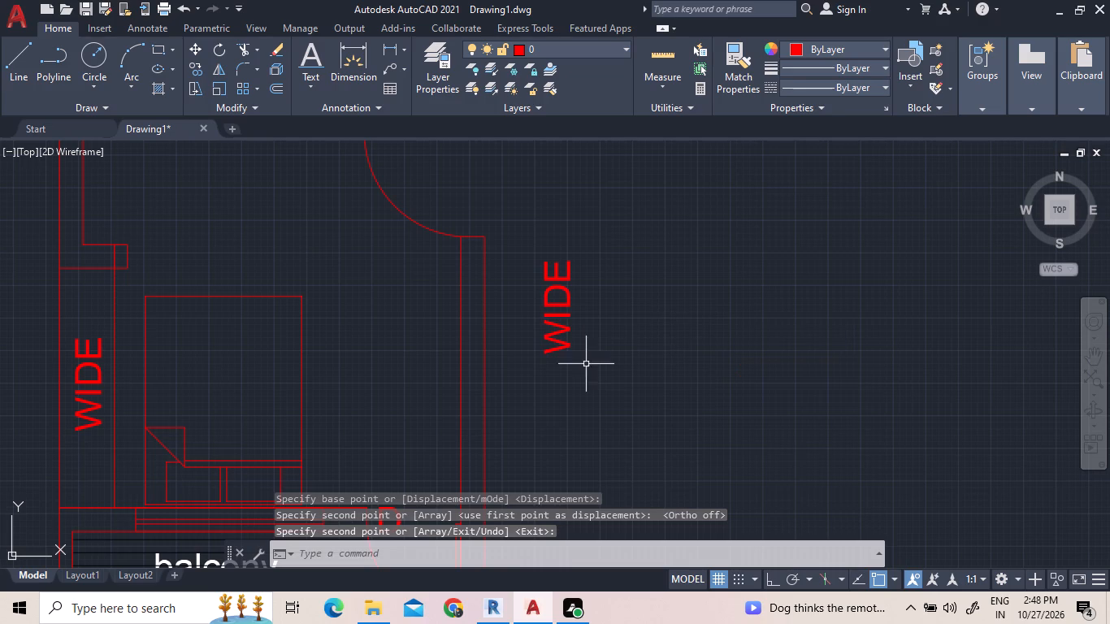
Erase the original "WIDE" text outside the east wall.
left_click(578, 372)
left_click(560, 343)
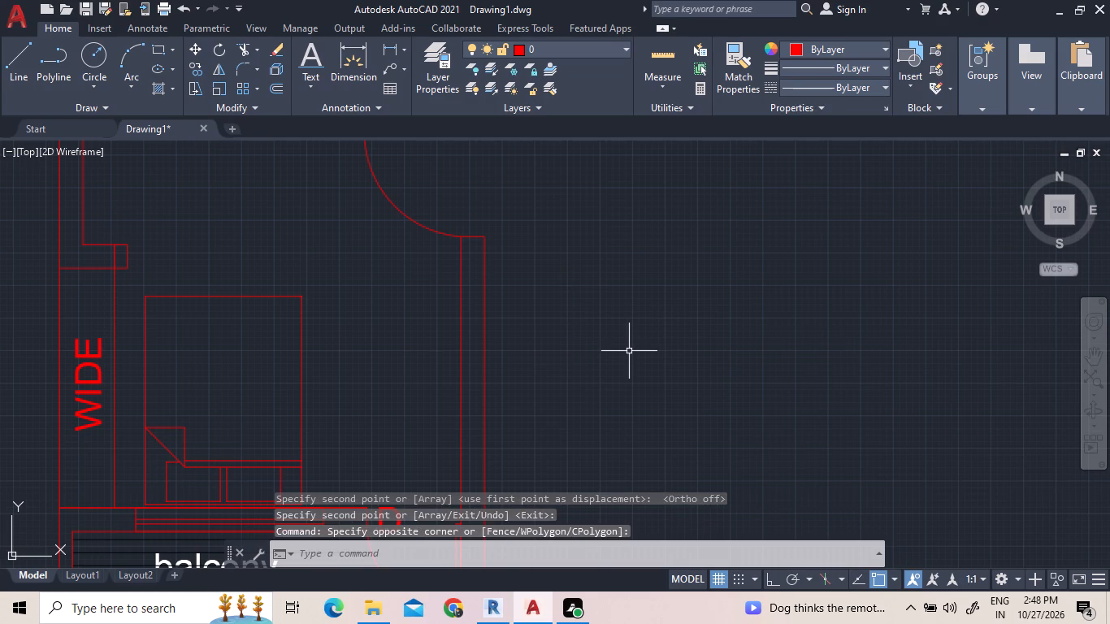
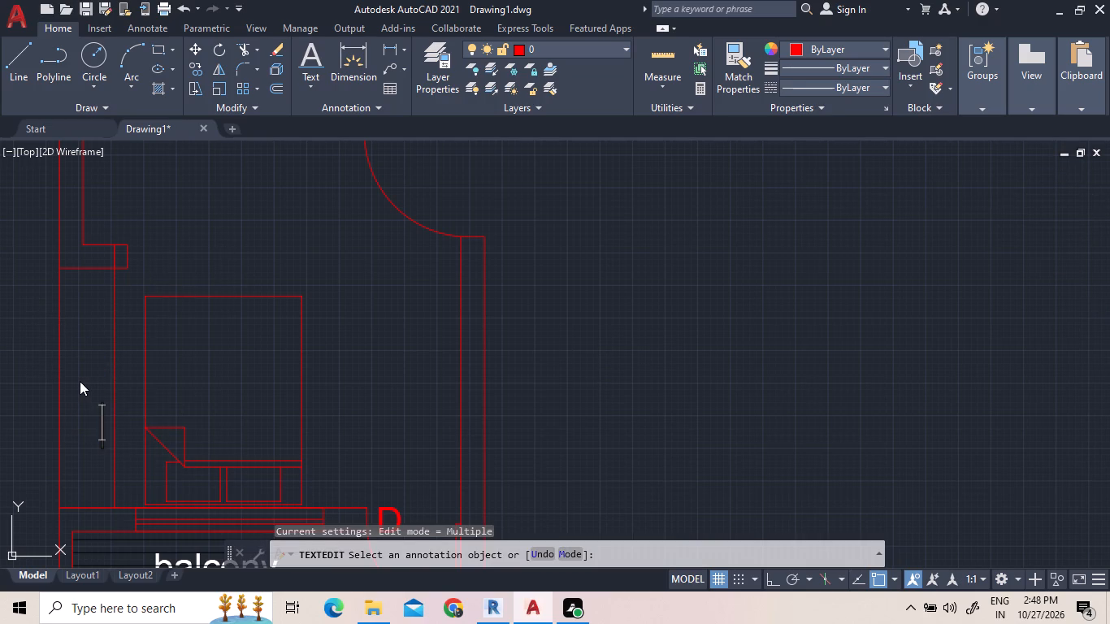
Replace the wording of the vertical text in the strip between the west wall and the bed with "WINDOW".
key("w")
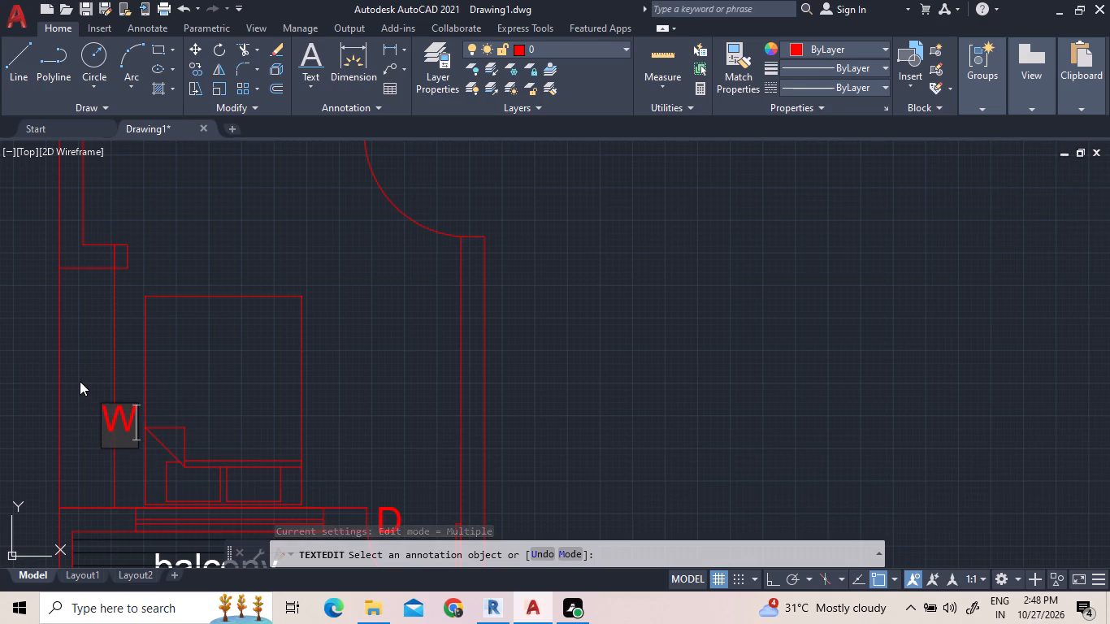
key("i")
type("ND")
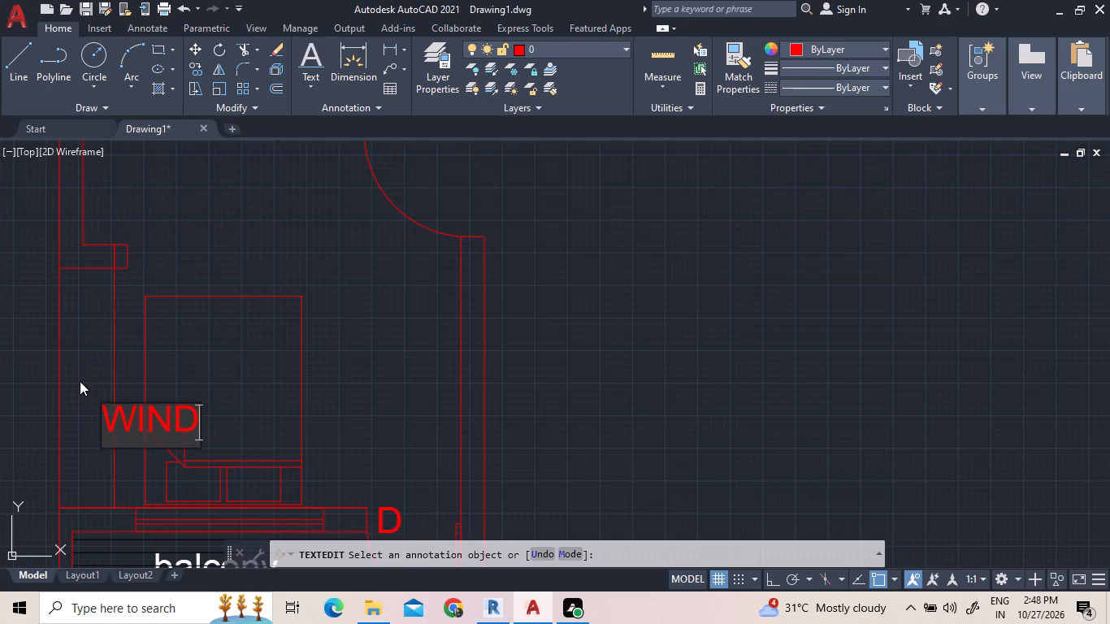
type("OW")
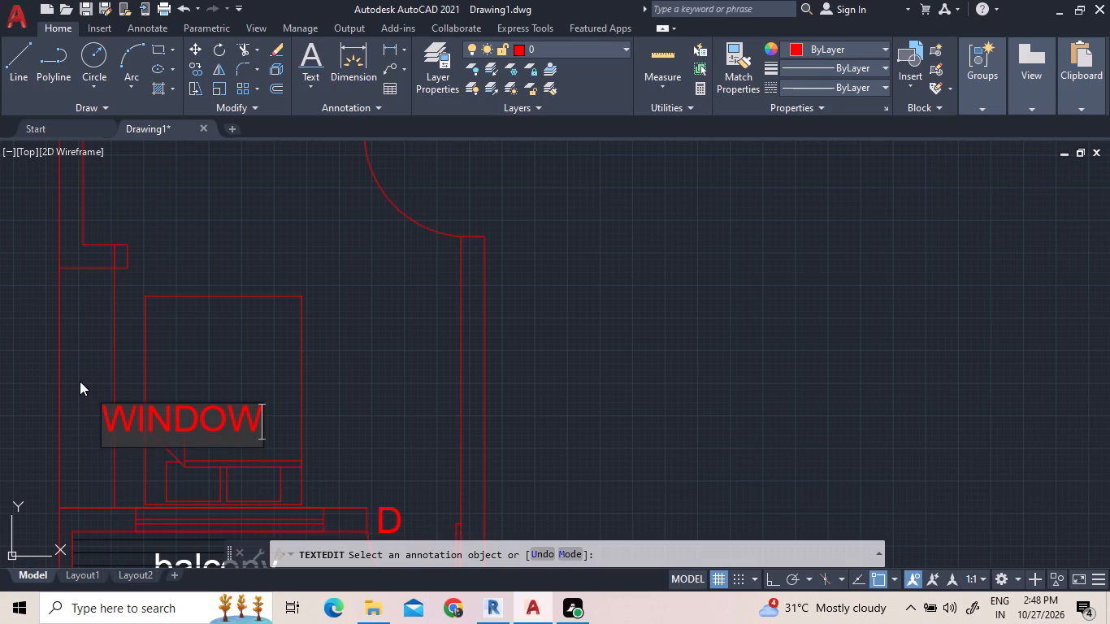
left_click(80, 384)
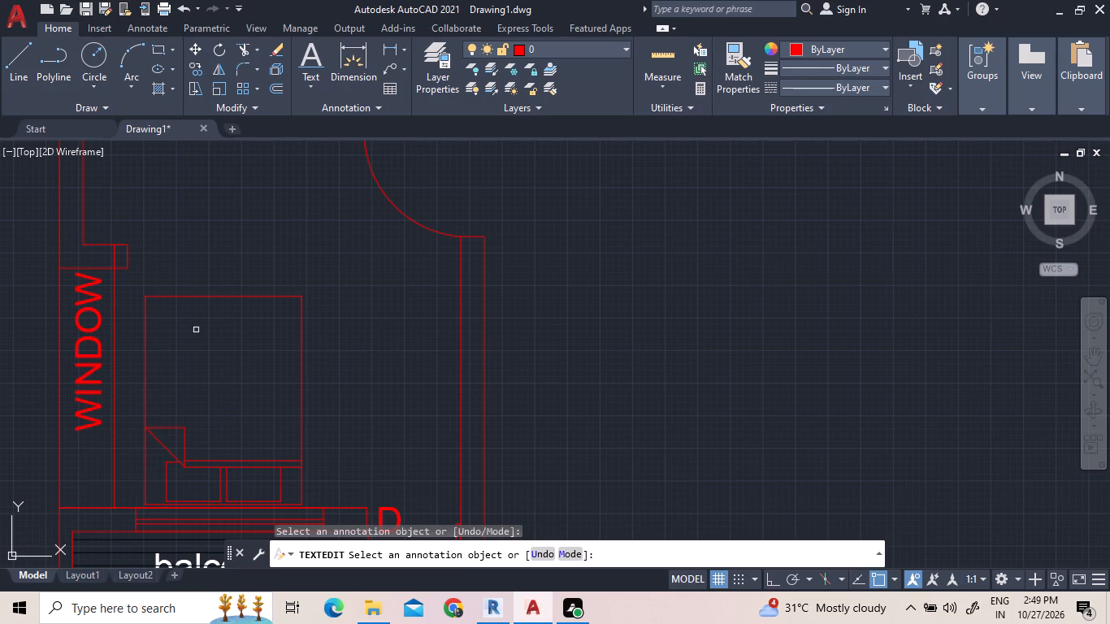
Add the multiline text label "W" just below the window in the wall between the bedroom and the balcony.
scroll(196, 330, "down", 1)
scroll(206, 472, "up", 3)
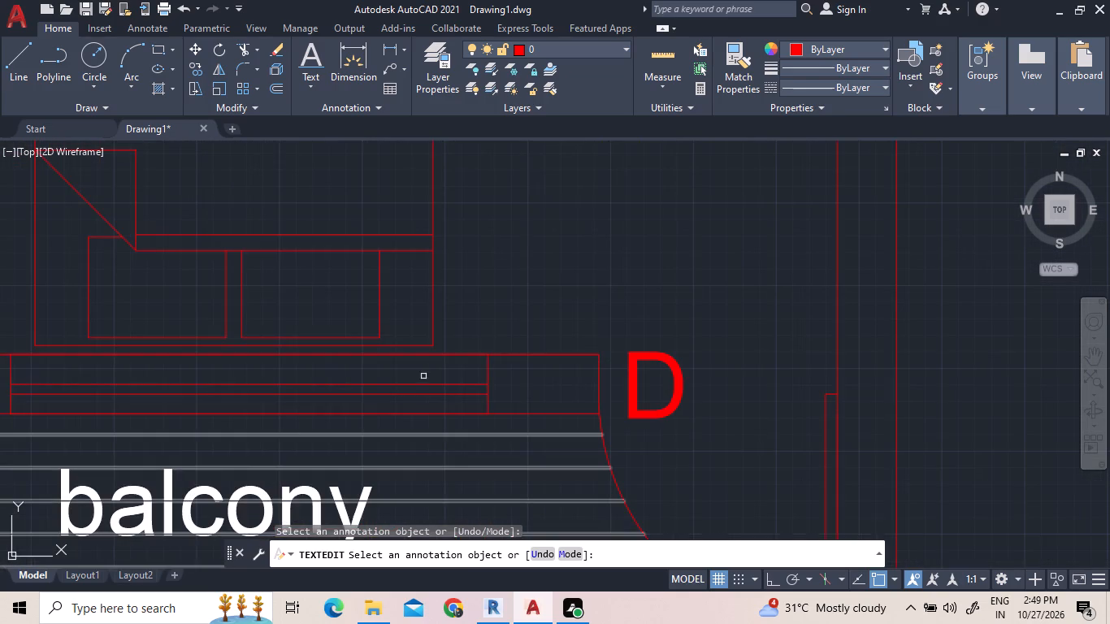
double_click(303, 57)
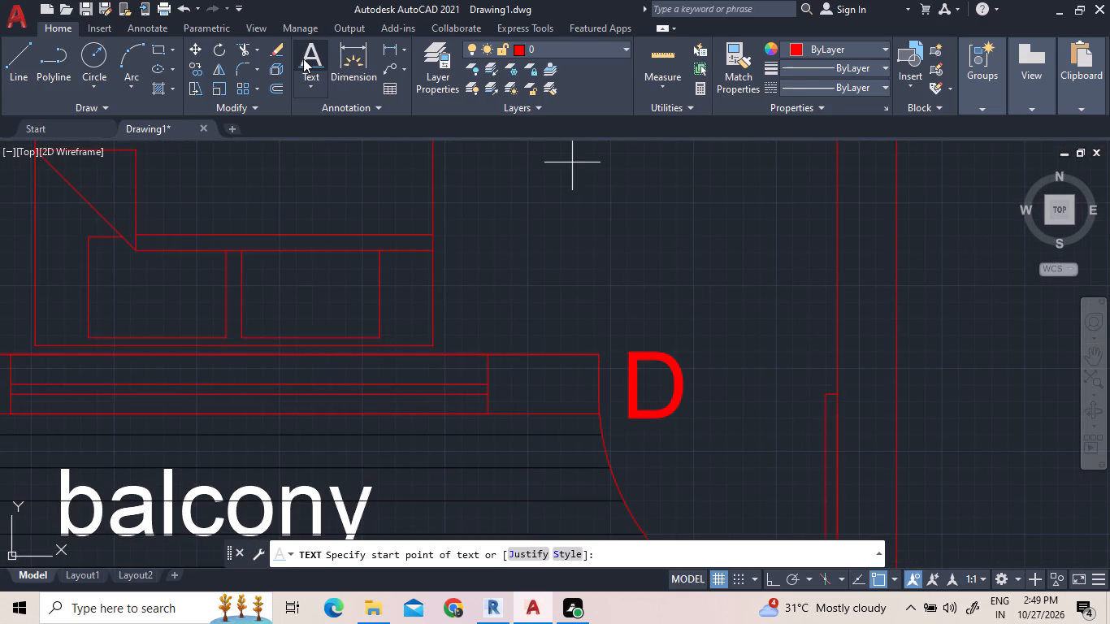
left_click(310, 86)
left_click(319, 120)
scroll(332, 194, "down", 1)
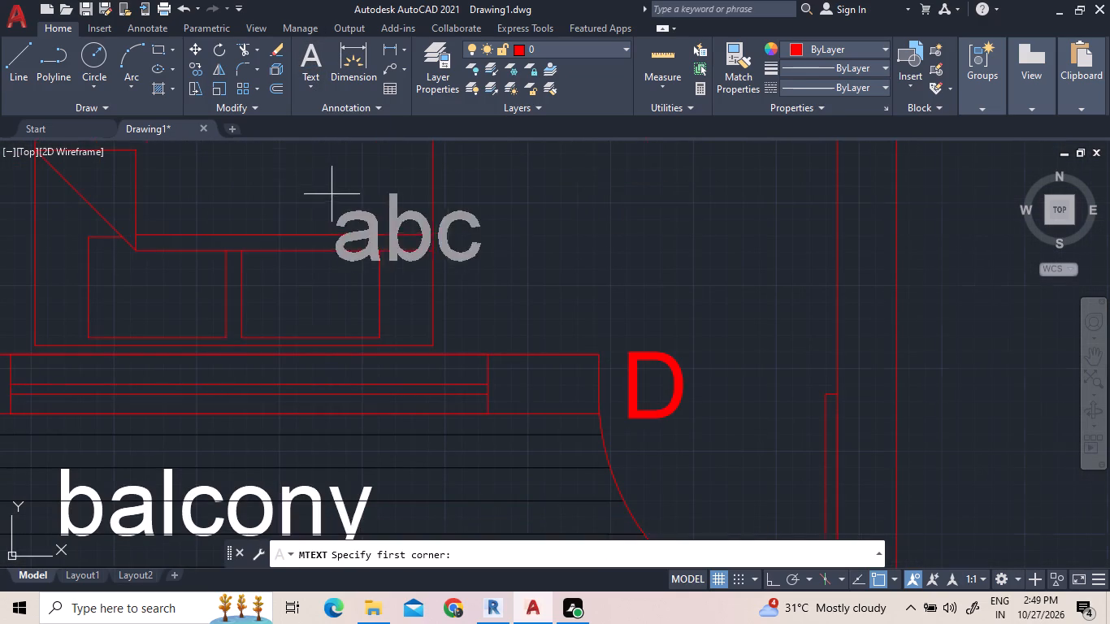
scroll(332, 194, "down", 1)
scroll(295, 296, "up", 2)
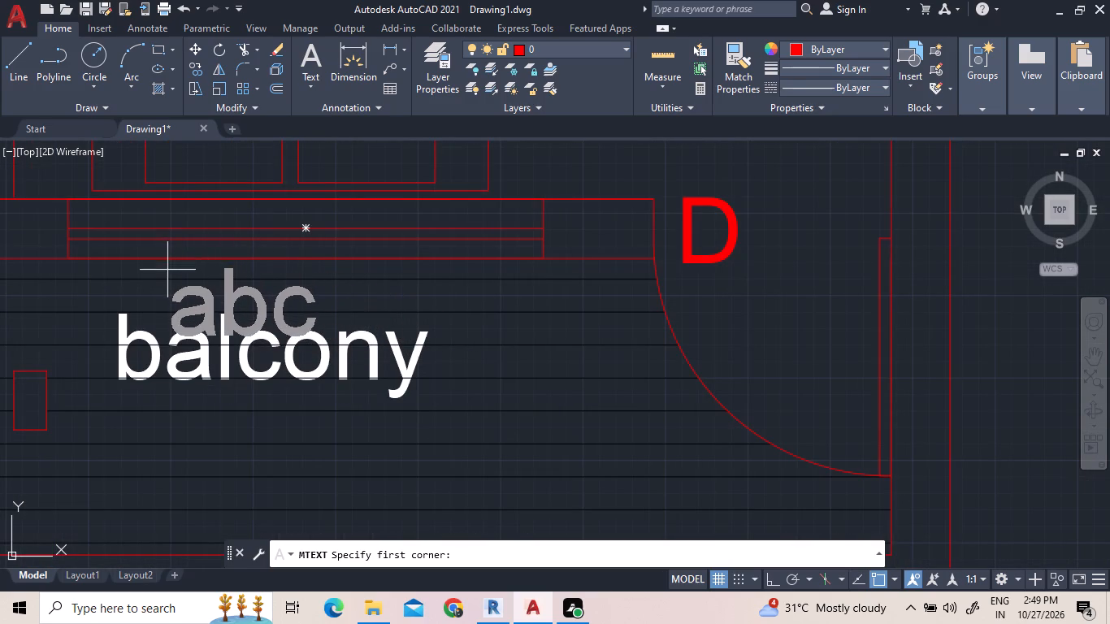
left_click(167, 268)
left_click(262, 295)
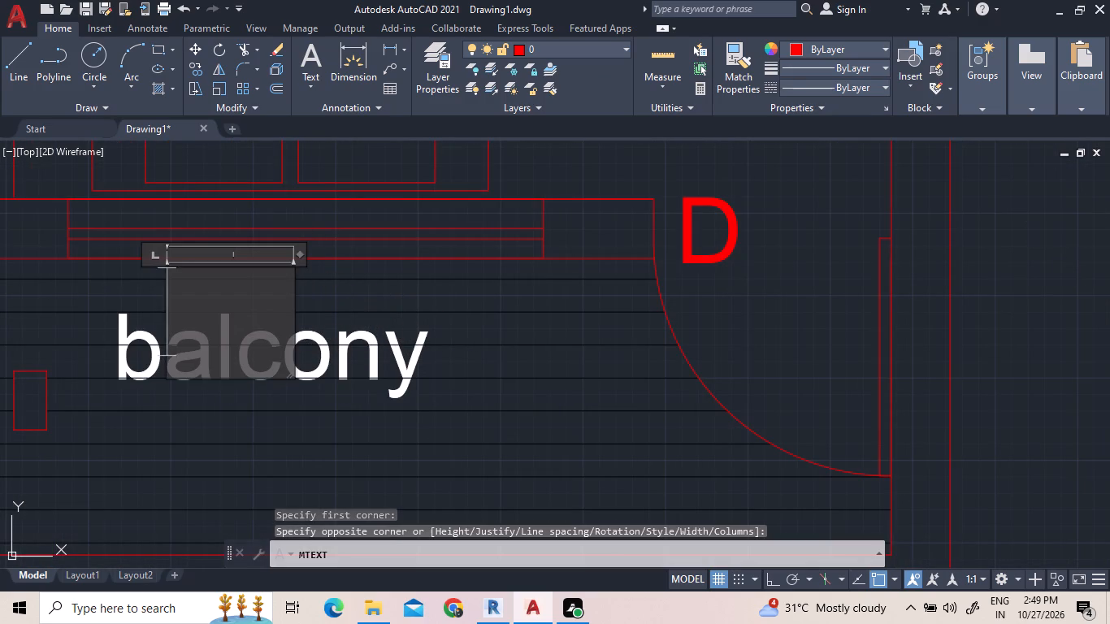
key("w")
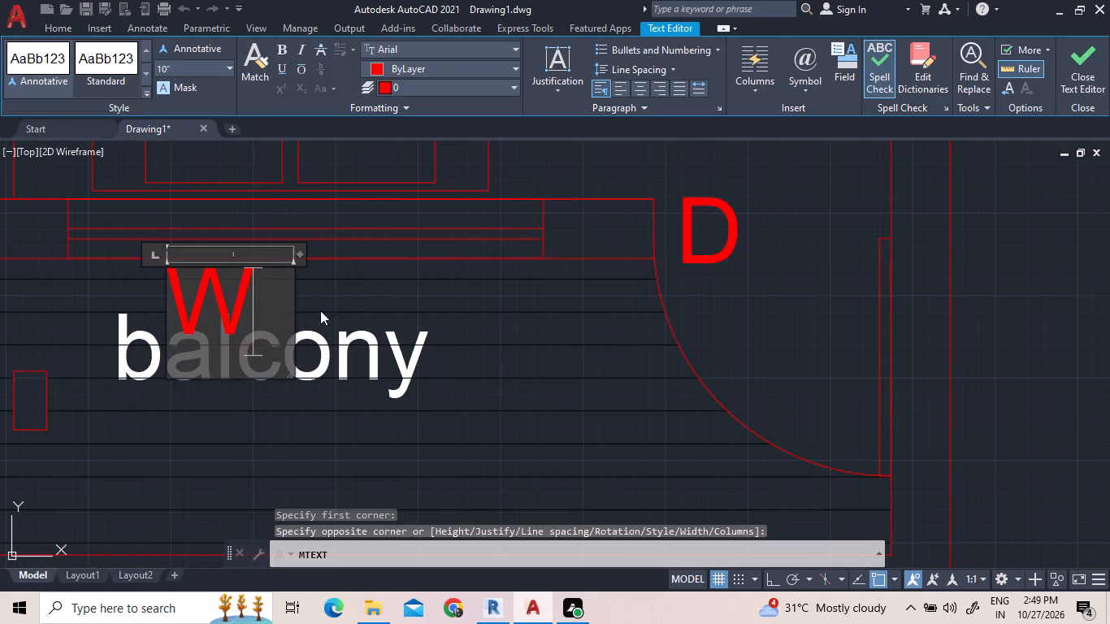
left_click(371, 297)
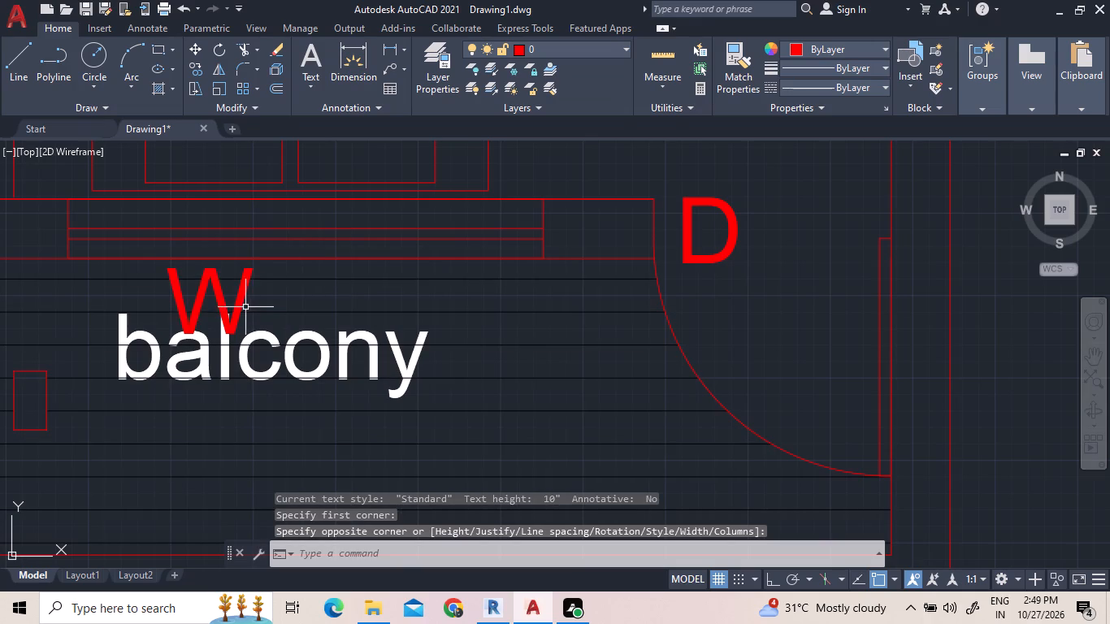
Scale the "W" label freehand twice, using its upper-left corner as the base point.
left_click(241, 306)
right_click(241, 306)
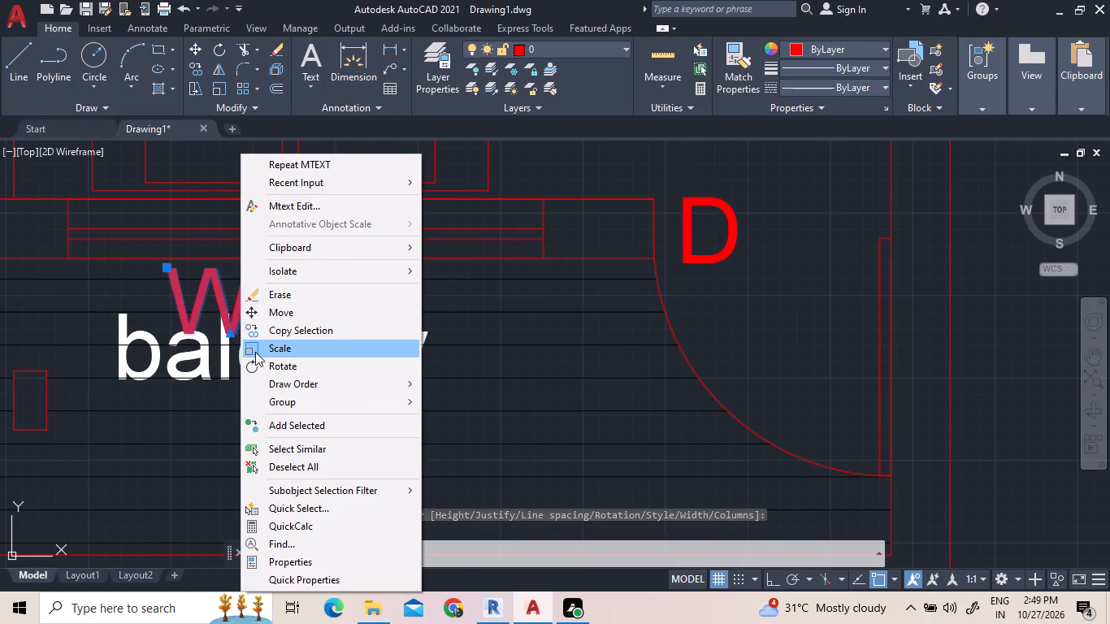
left_click(255, 353)
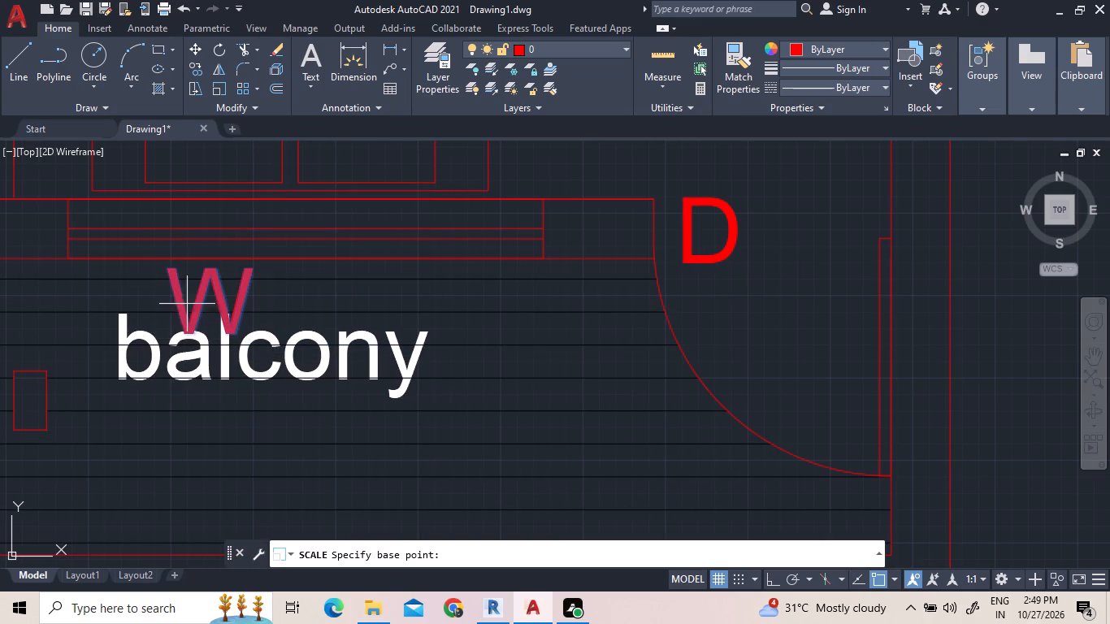
left_click(165, 267)
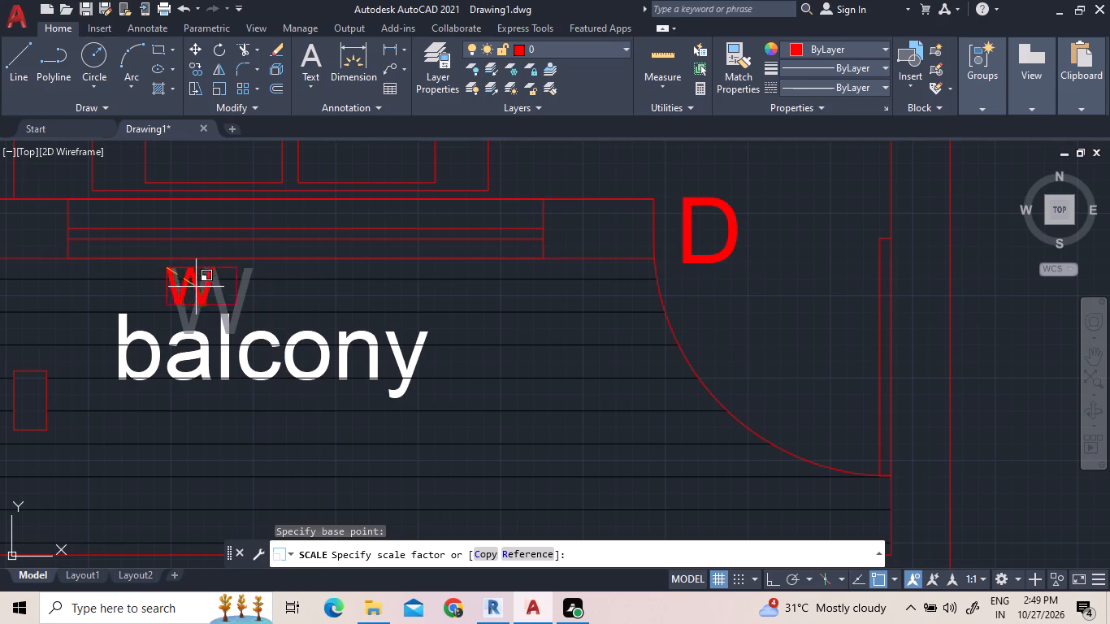
left_click(204, 292)
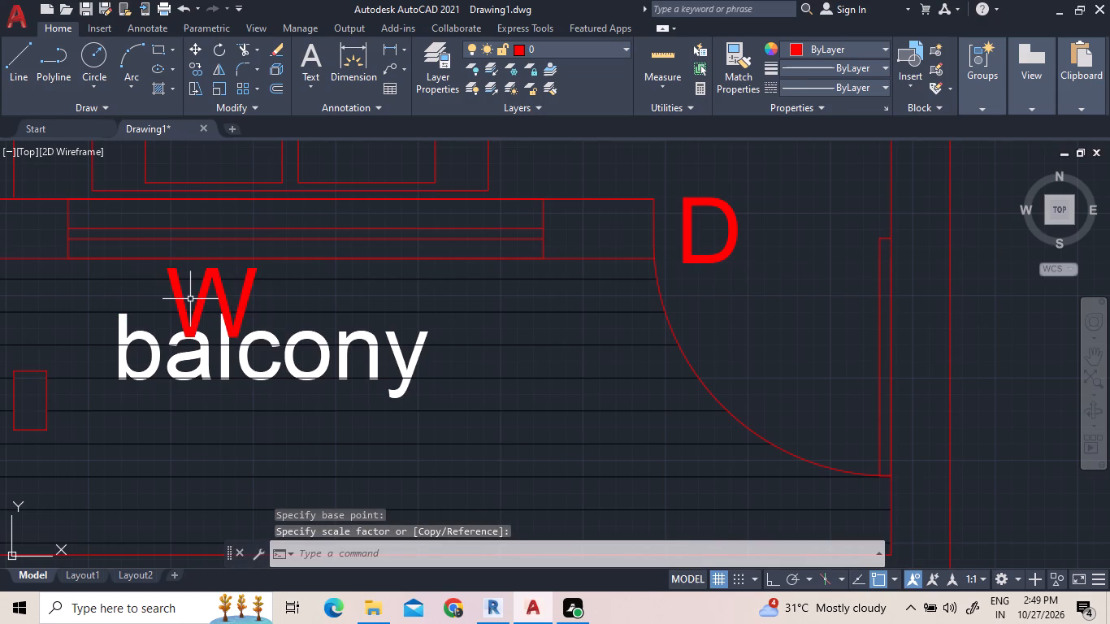
left_click(193, 305)
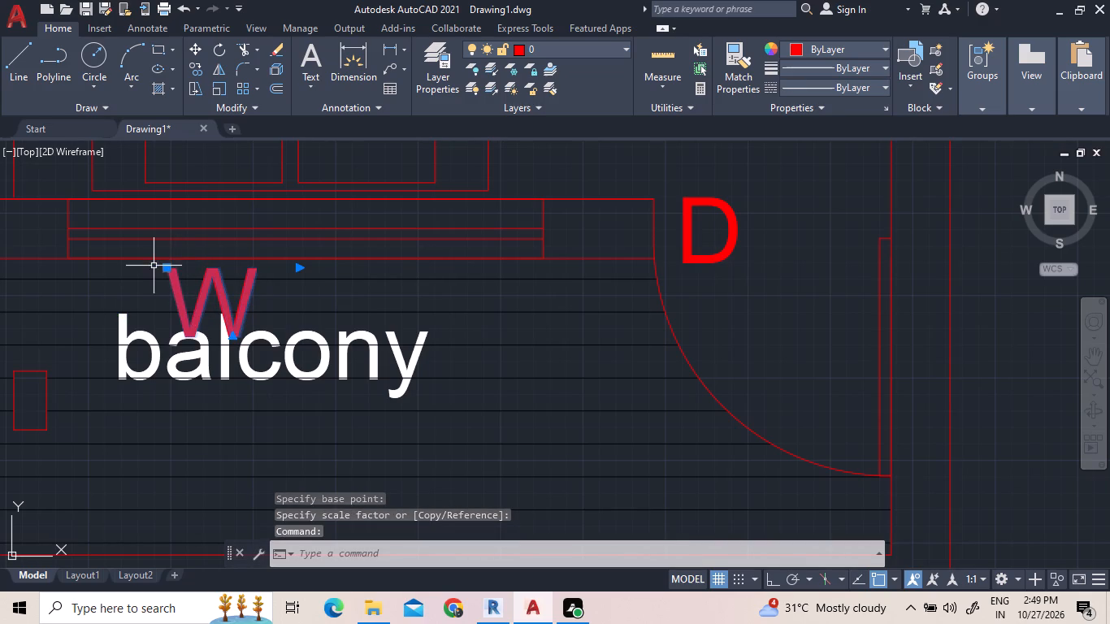
right_click(152, 266)
left_click(190, 349)
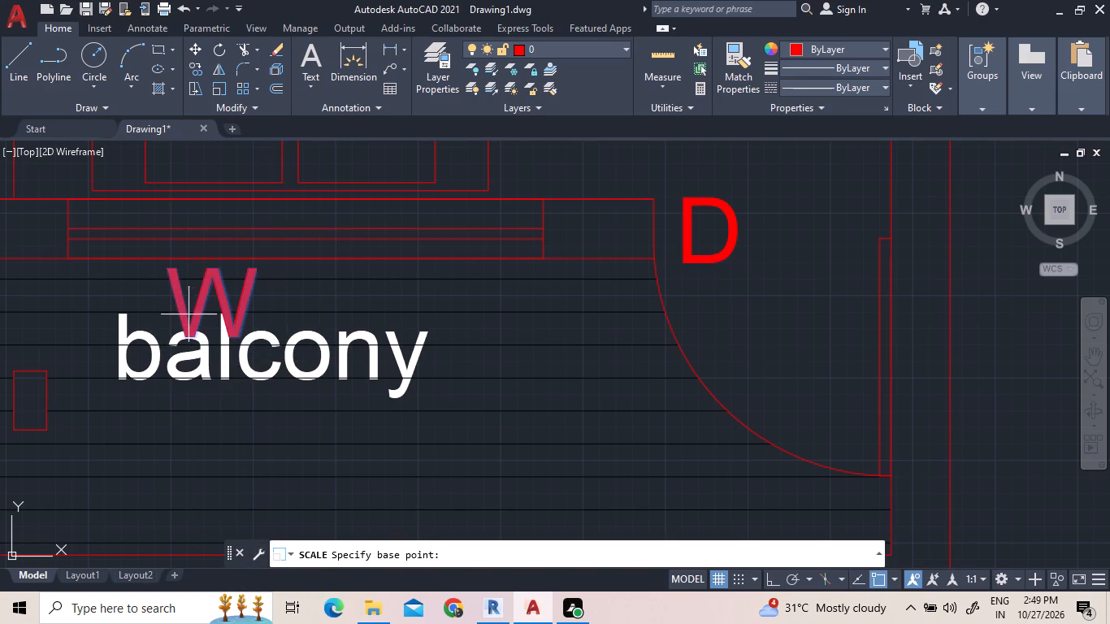
left_click(167, 271)
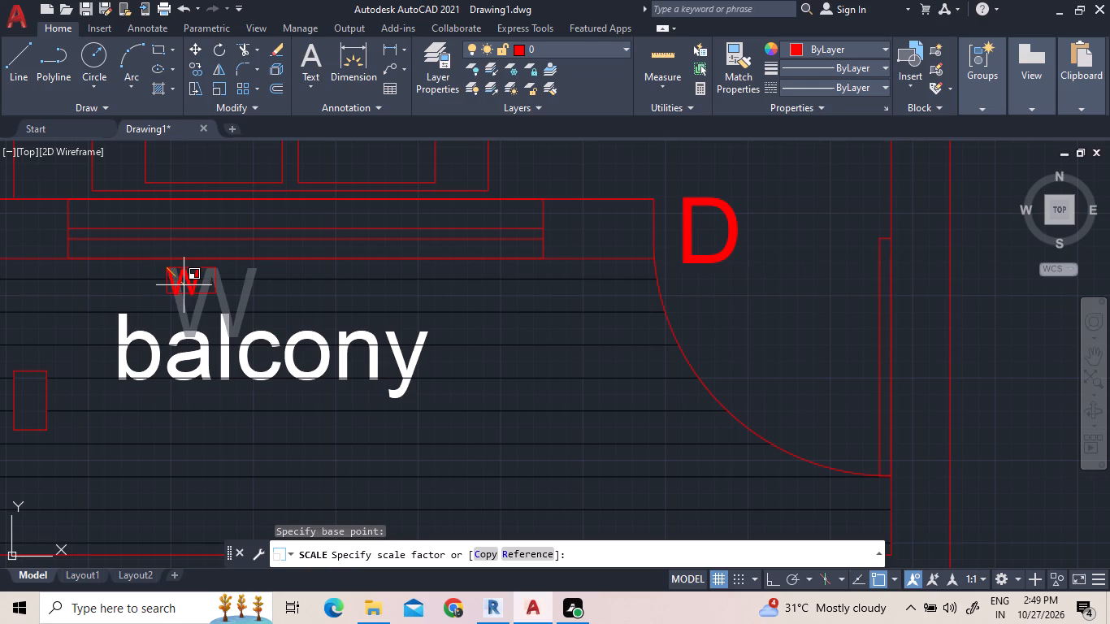
left_click(189, 297)
Move the "balcony" label a short distance down, clear of the "W" label.
scroll(269, 314, "down", 2)
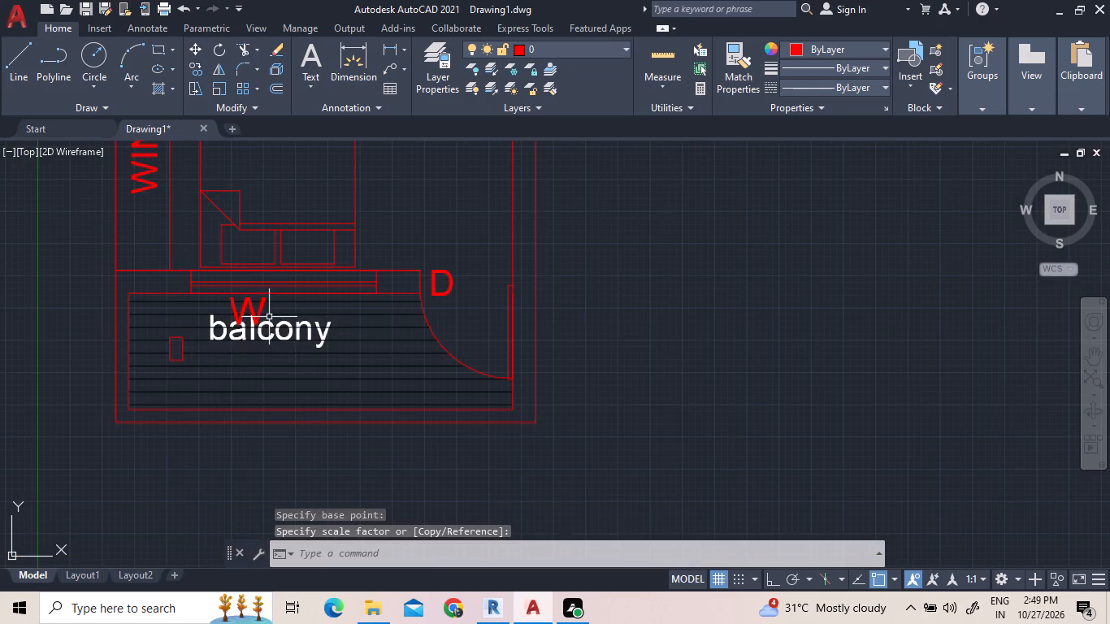
left_click(261, 336)
right_click(257, 348)
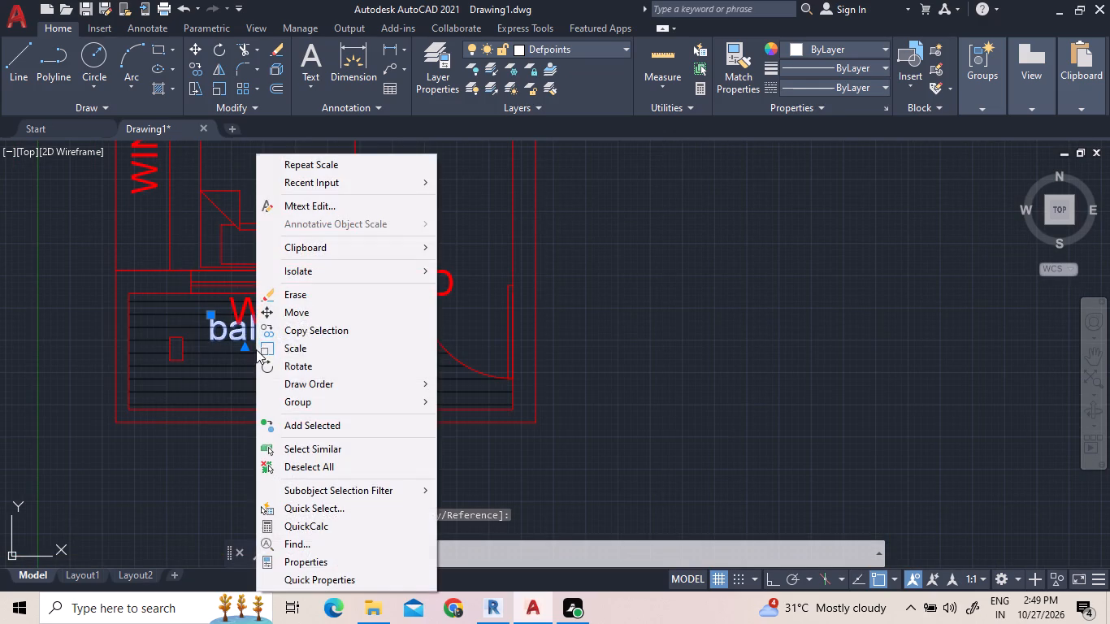
left_click(321, 314)
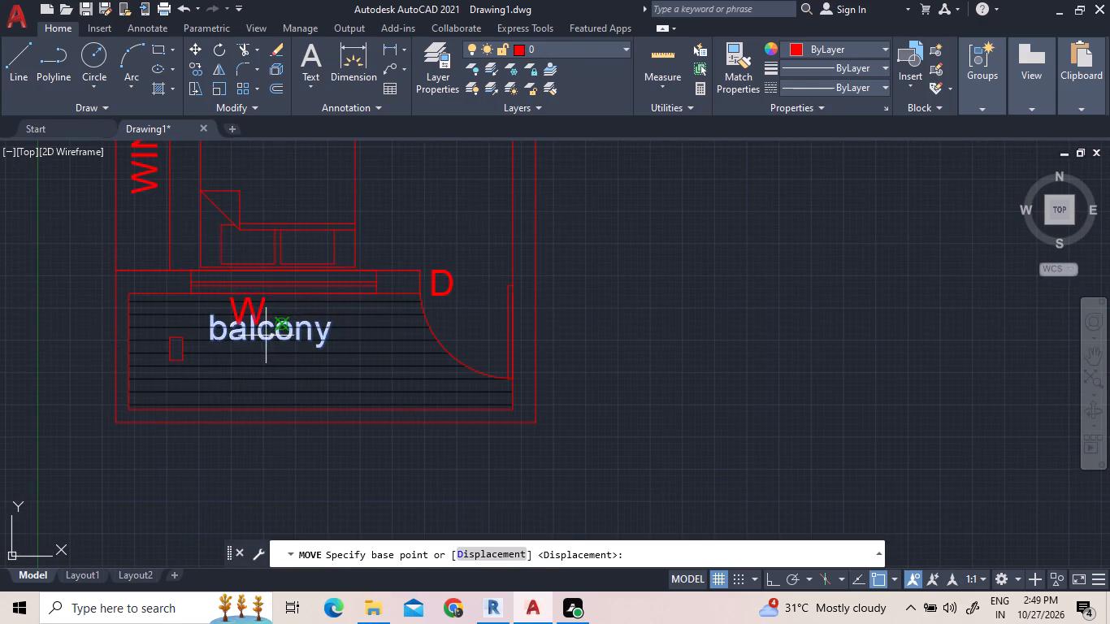
left_click(266, 336)
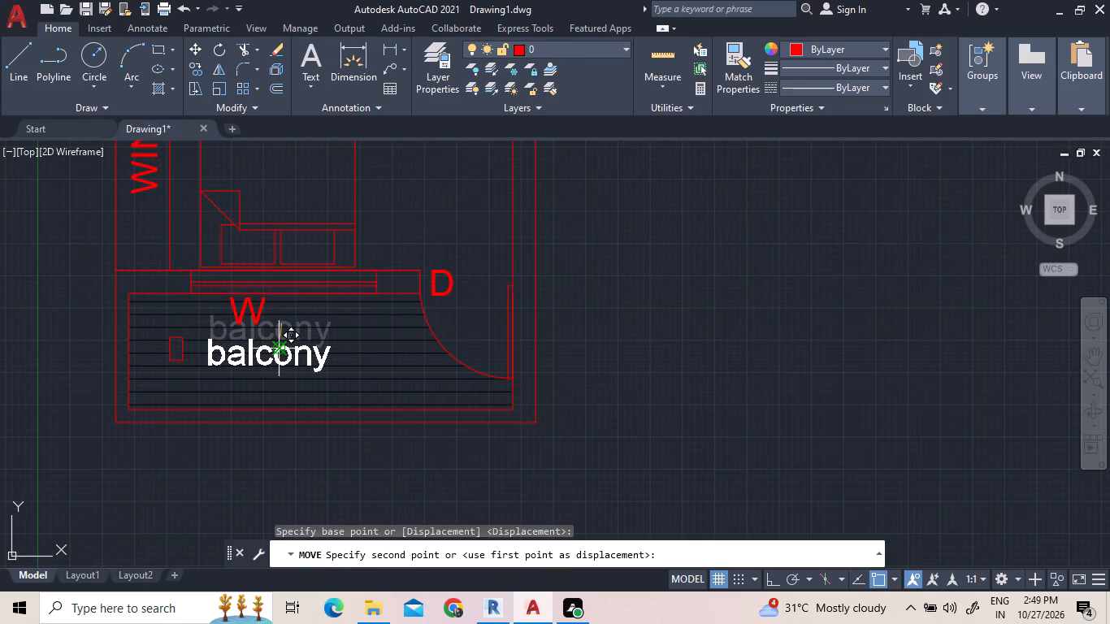
left_click(275, 352)
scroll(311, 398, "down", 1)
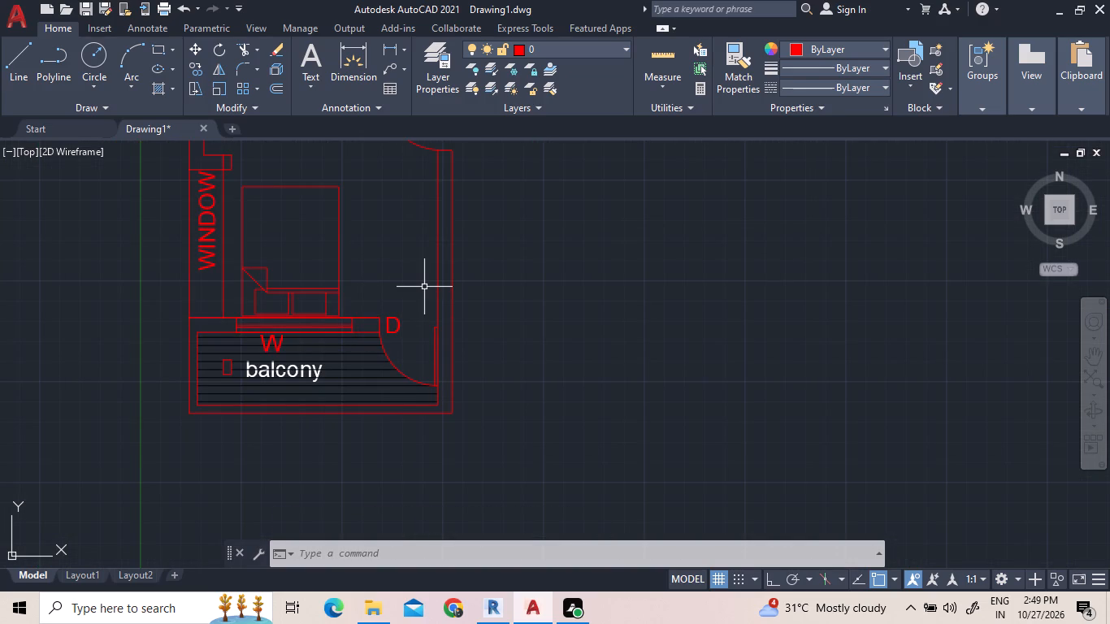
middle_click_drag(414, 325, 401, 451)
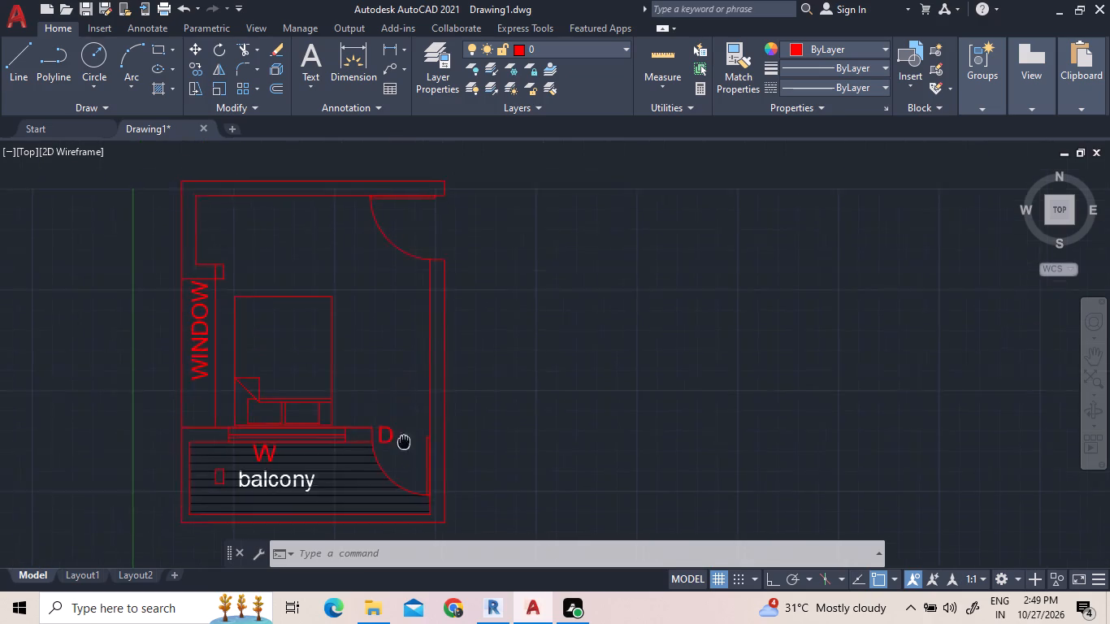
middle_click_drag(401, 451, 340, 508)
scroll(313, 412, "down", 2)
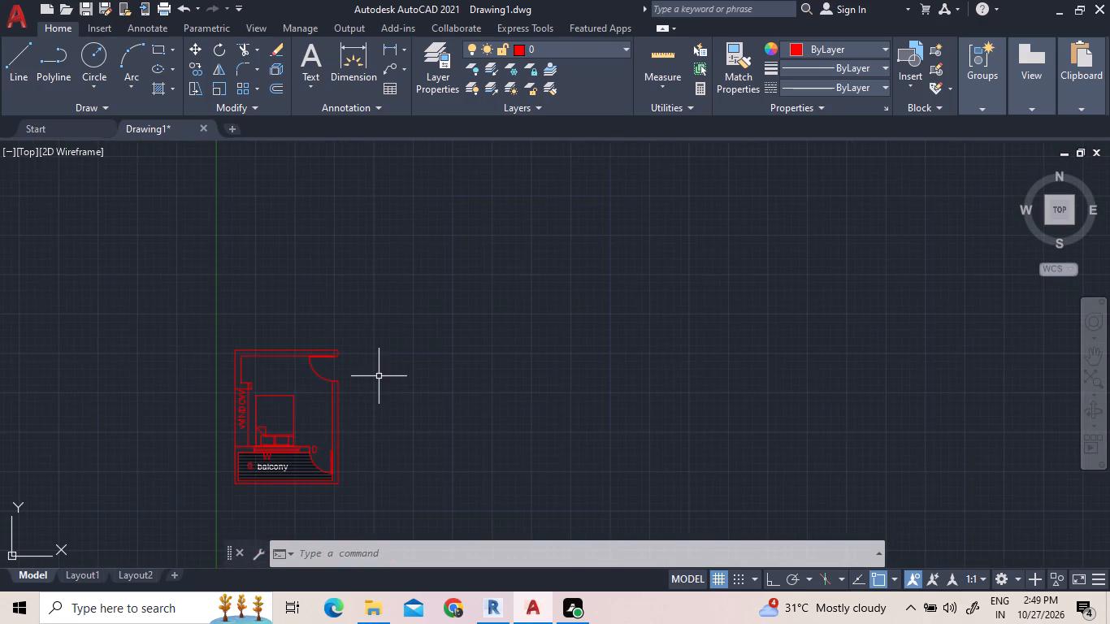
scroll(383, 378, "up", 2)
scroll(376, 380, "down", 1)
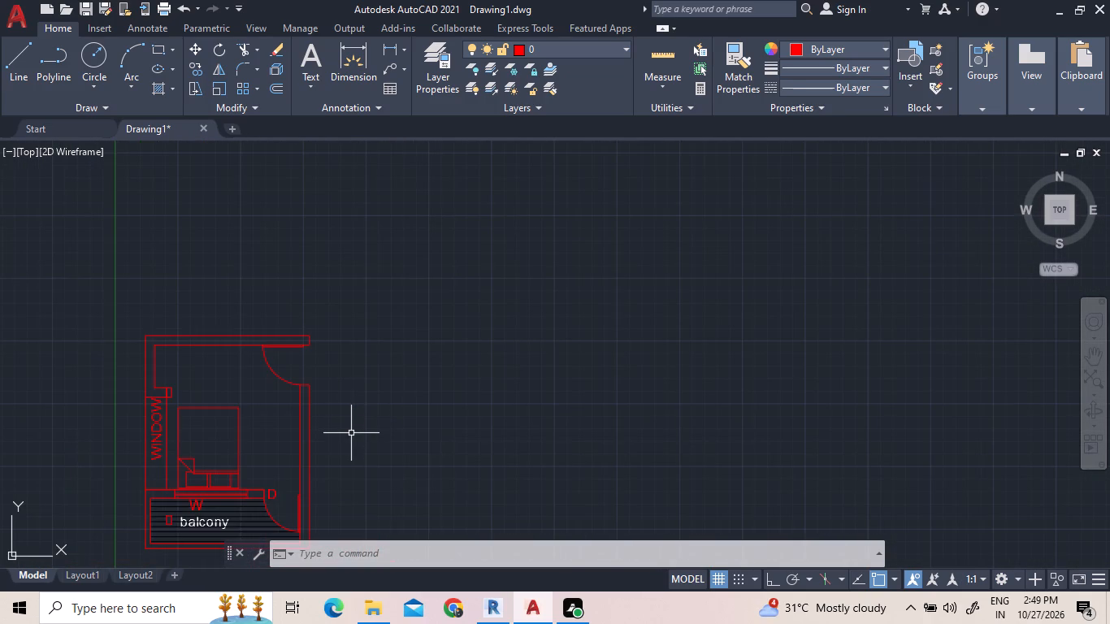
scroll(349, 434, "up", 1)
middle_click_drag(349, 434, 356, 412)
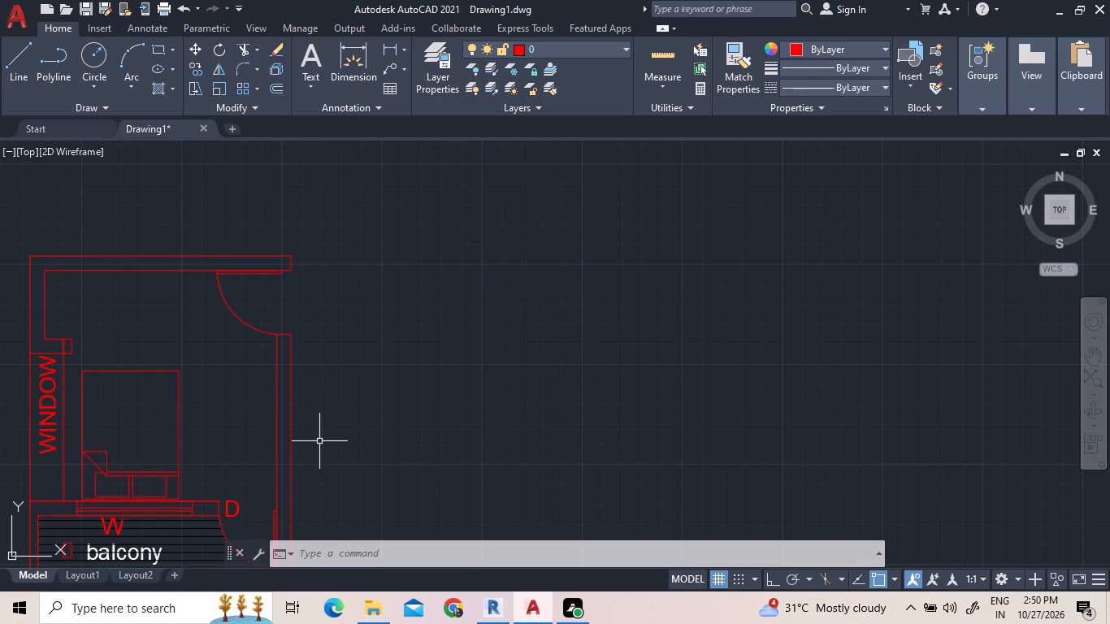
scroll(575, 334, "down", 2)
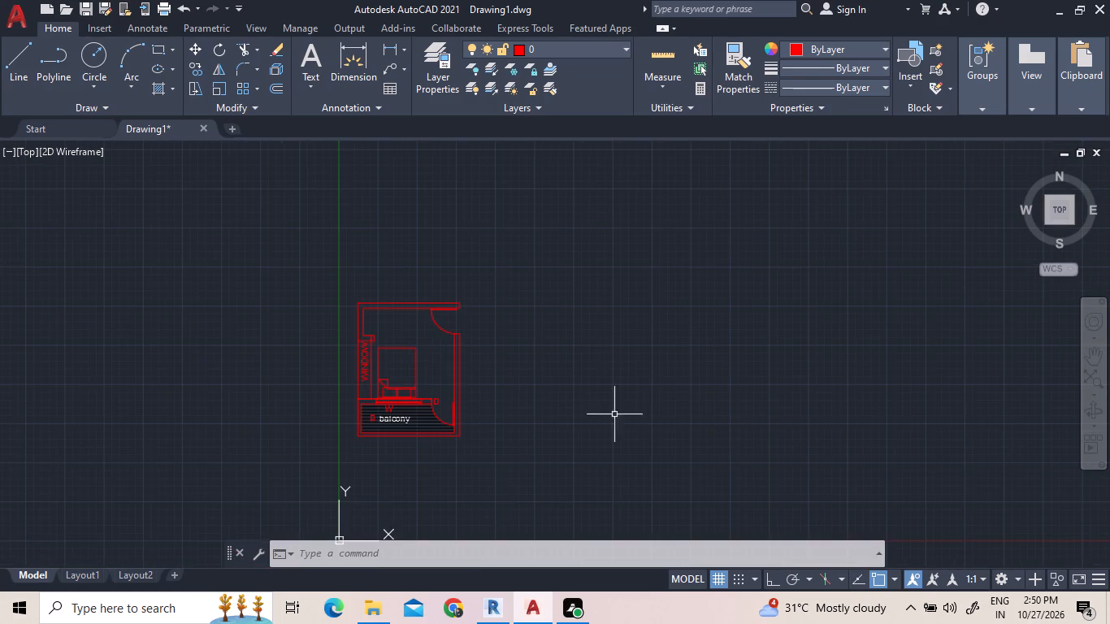
Draw a rectangle 9" long and 12" wide from the plan's southeast outer corner, placed inside the wall thickness.
middle_click_drag(614, 418, 358, 392)
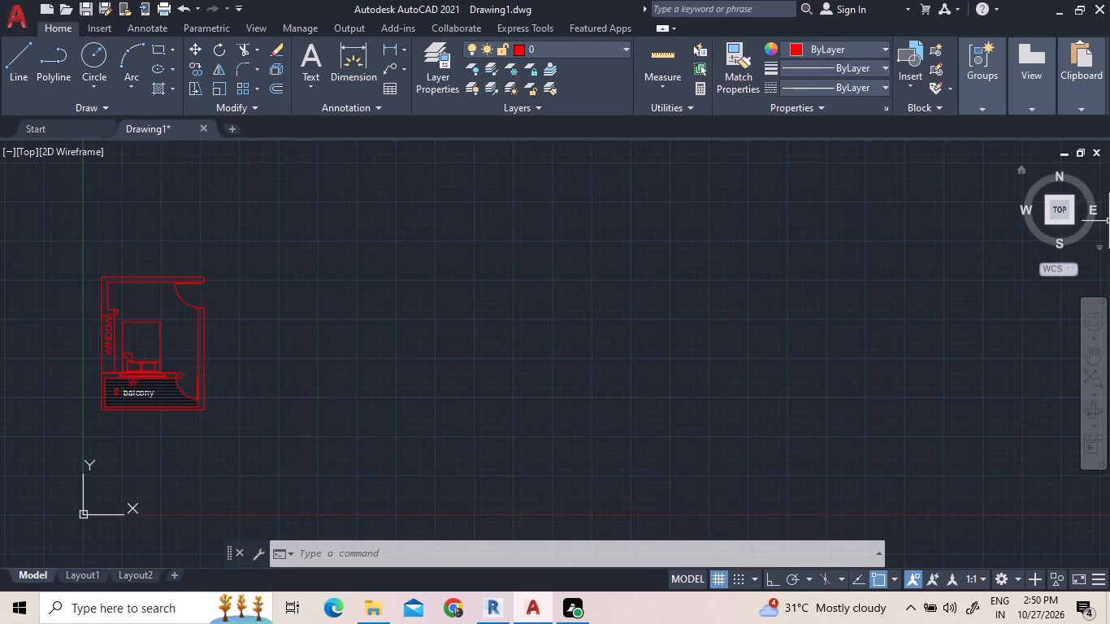
left_click(160, 50)
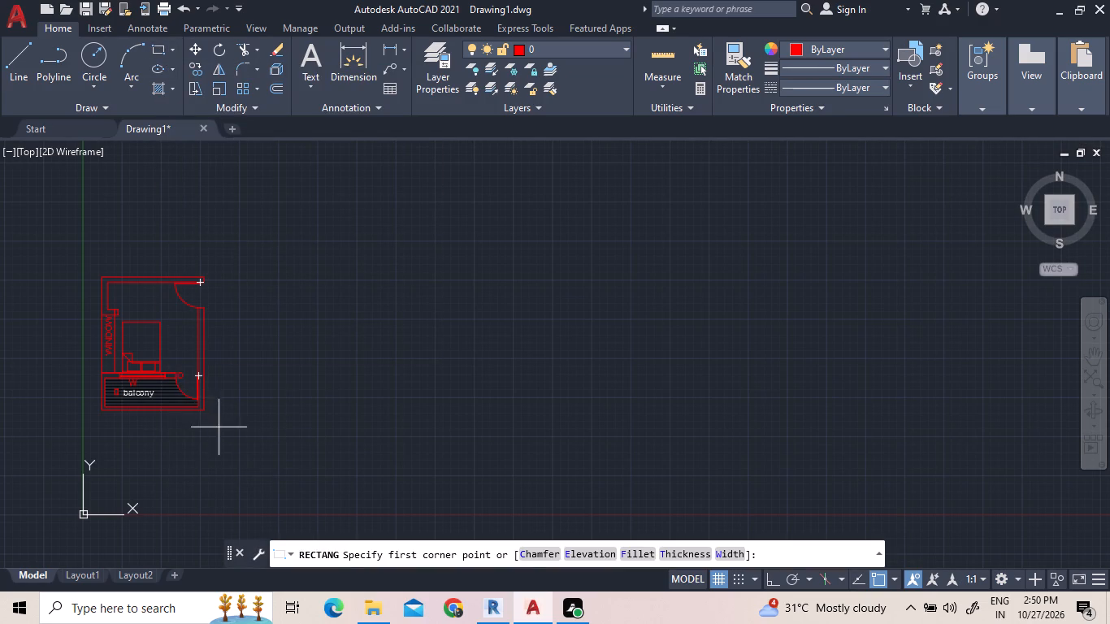
scroll(219, 422, "up", 2)
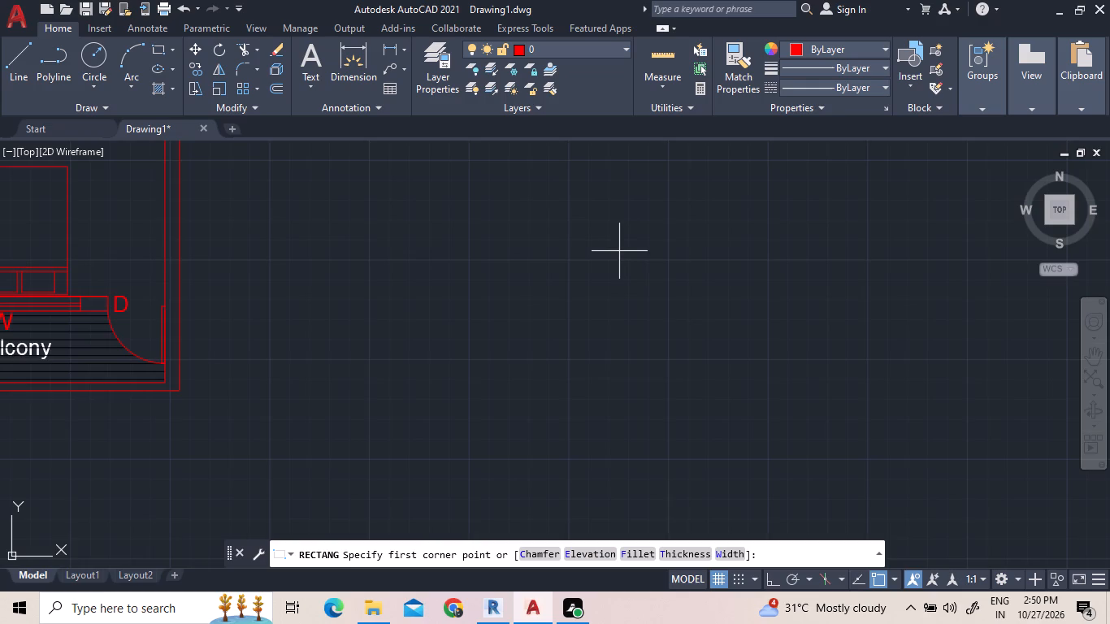
middle_click_drag(618, 251, 638, 336)
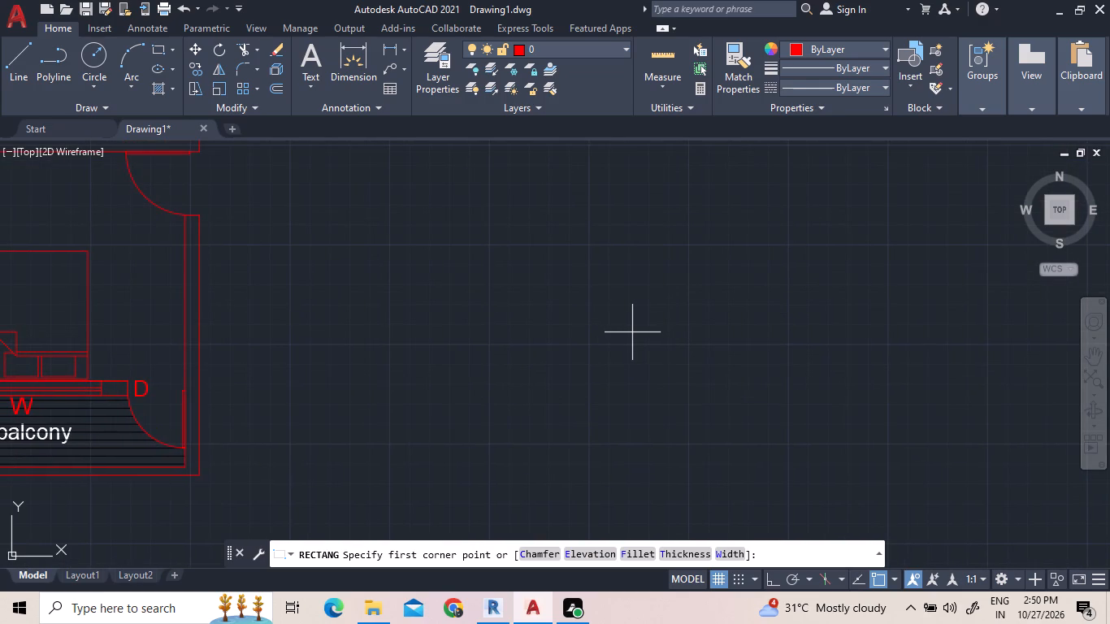
left_click(202, 472)
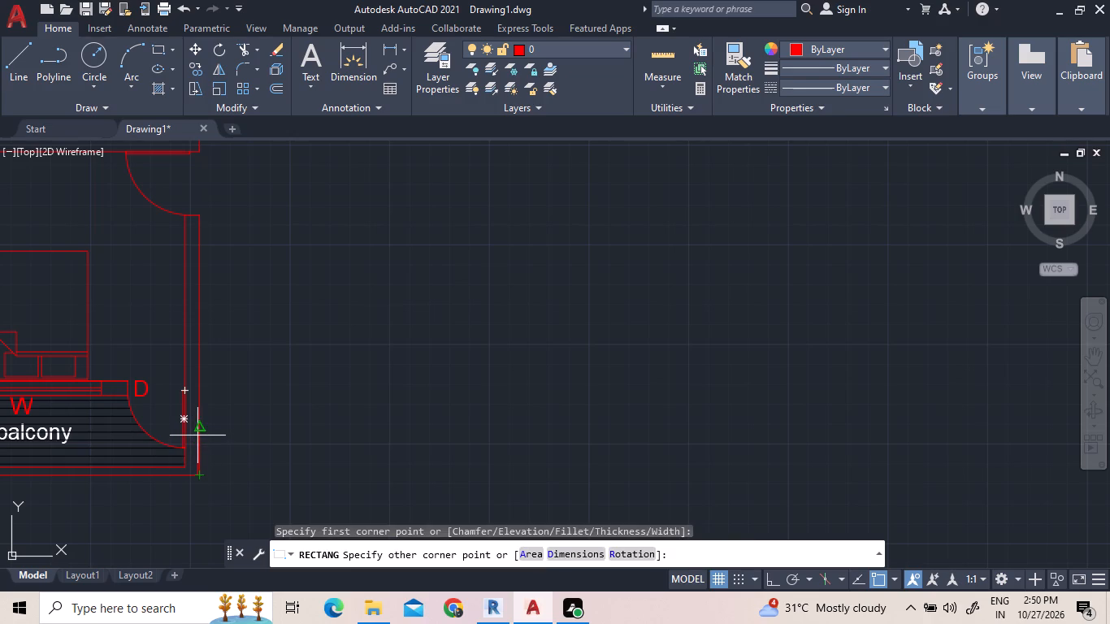
type("D")
key("space")
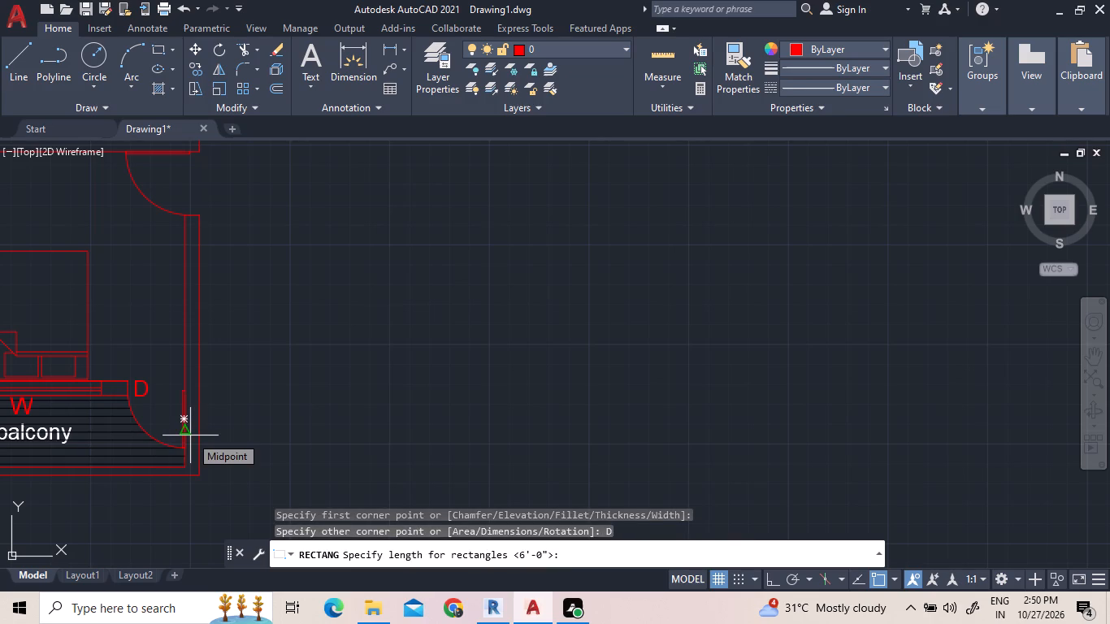
key("9")
key("shift+quotedbl")
key("Return")
type("12\"")
key("Return")
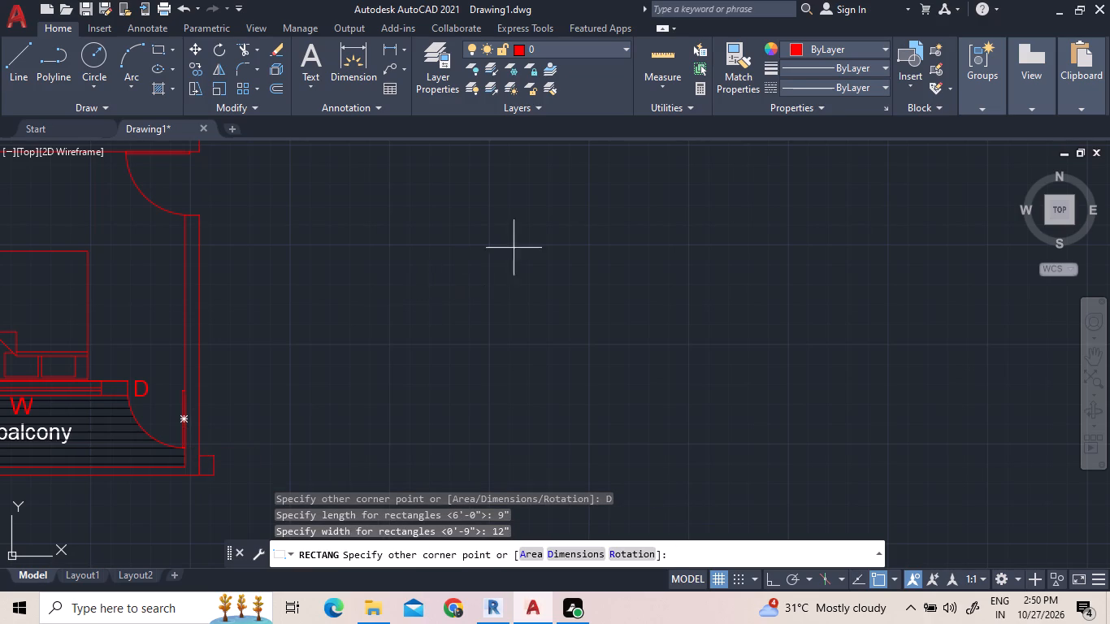
left_click(154, 403)
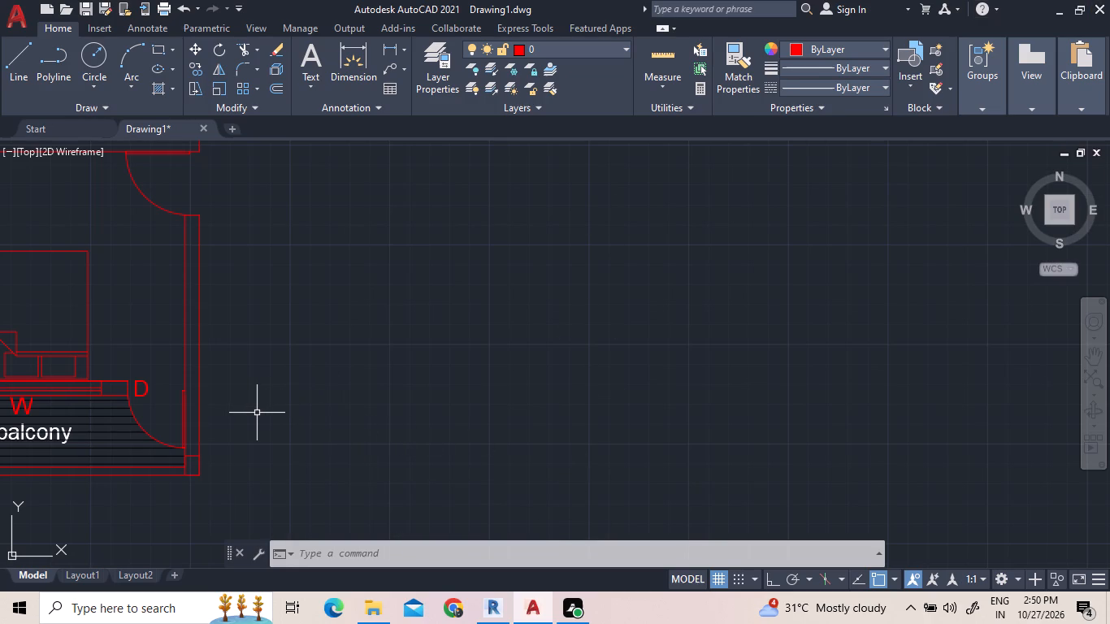
Delete the outer face lines of the east wall between the bedroom door opening and the southeast corner.
left_click(196, 373)
left_click(225, 393)
left_click(238, 392)
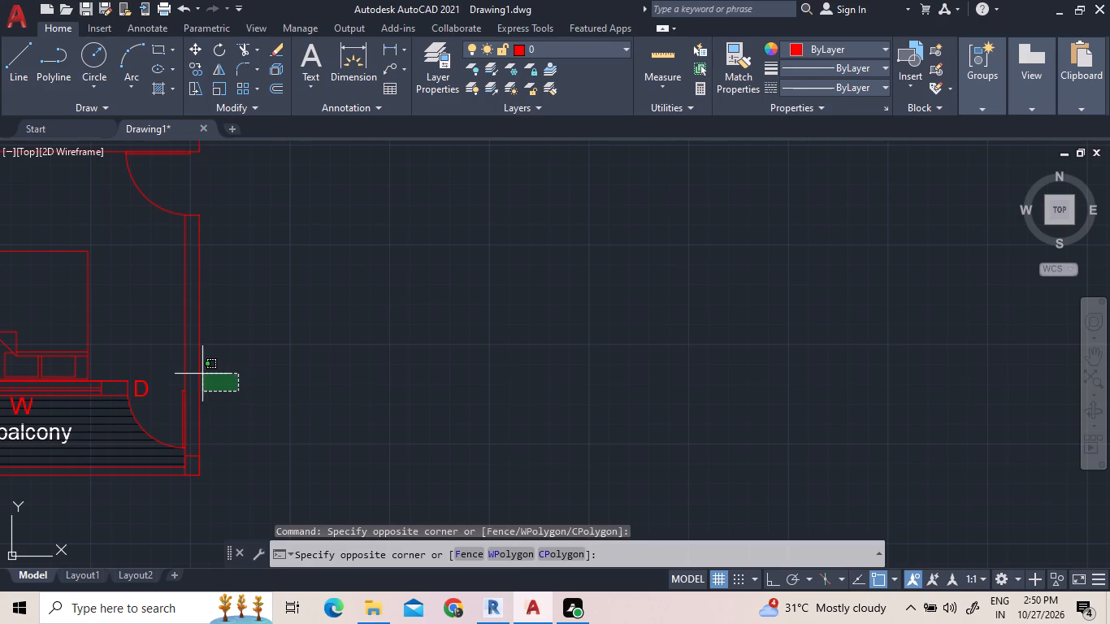
left_click(192, 346)
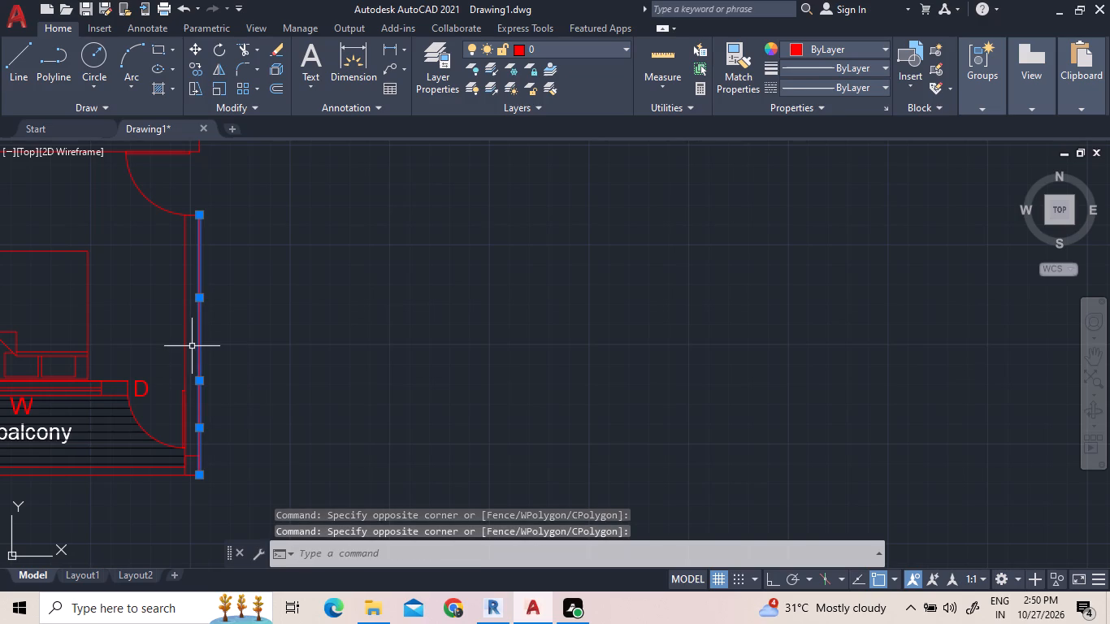
key("Delete")
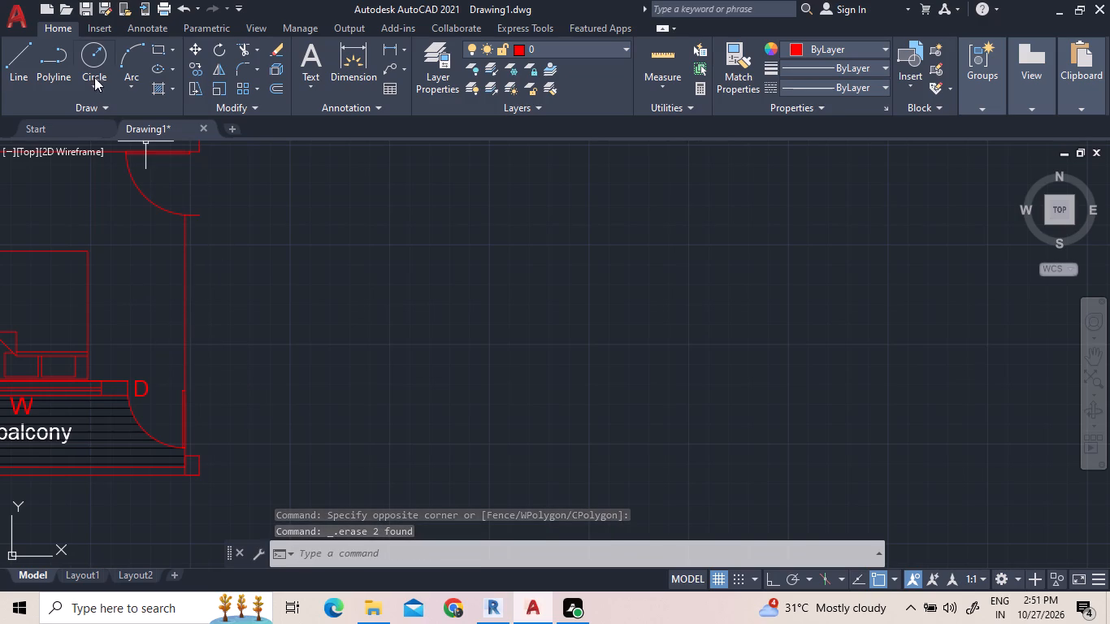
Offset the inner face line of the bedroom's east wall 5" outward to the east.
left_click(265, 86)
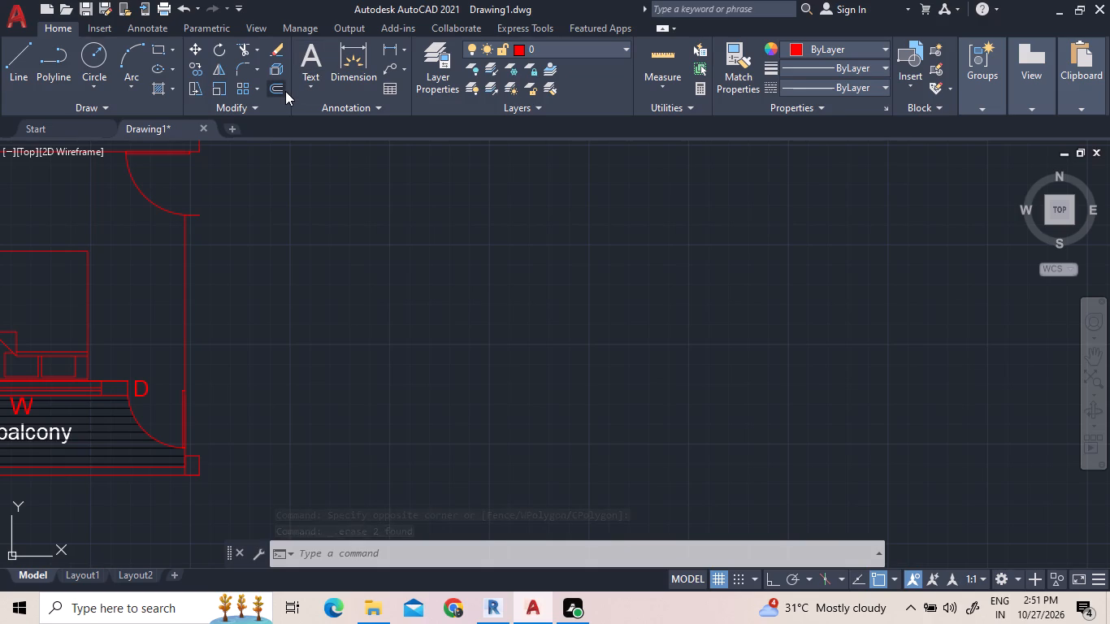
left_click(285, 91)
key("5")
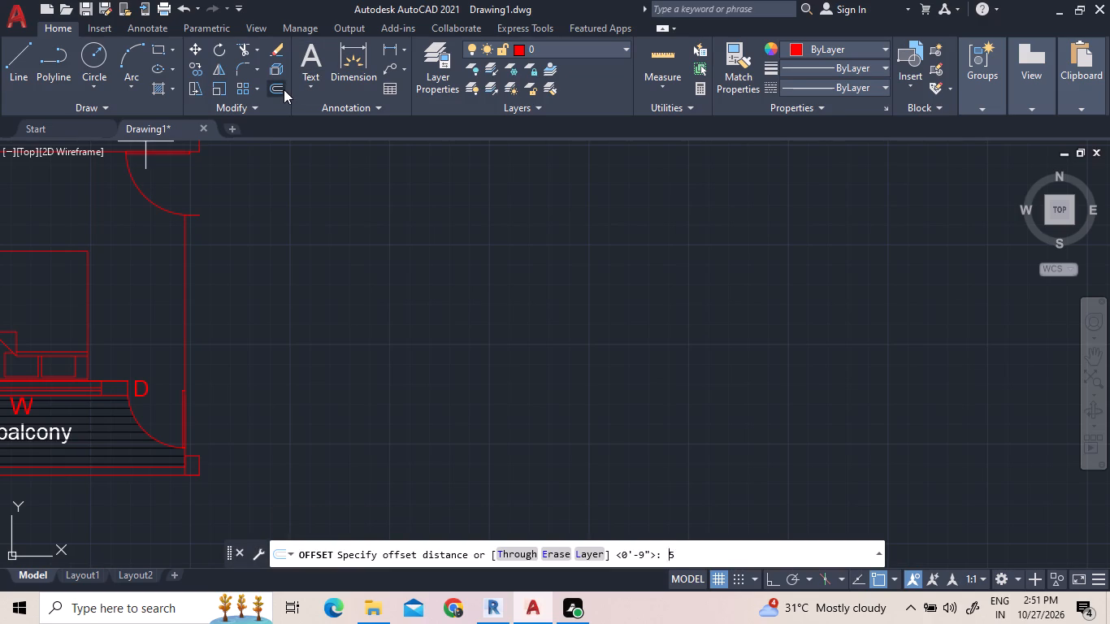
key("shift+quotedbl")
key("Return")
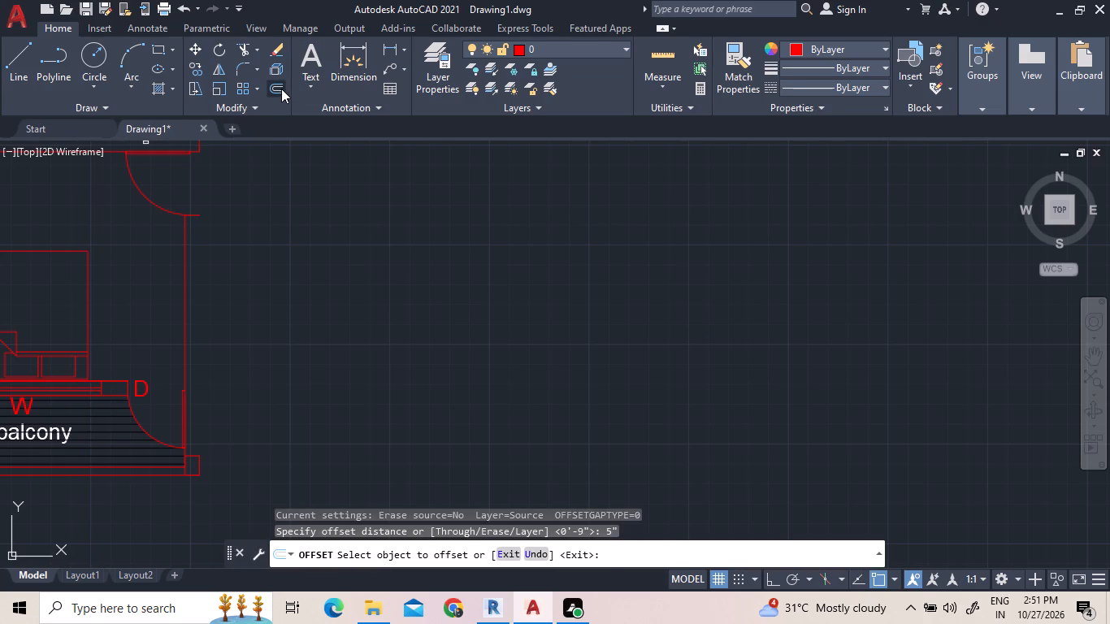
left_click(184, 317)
left_click(196, 322)
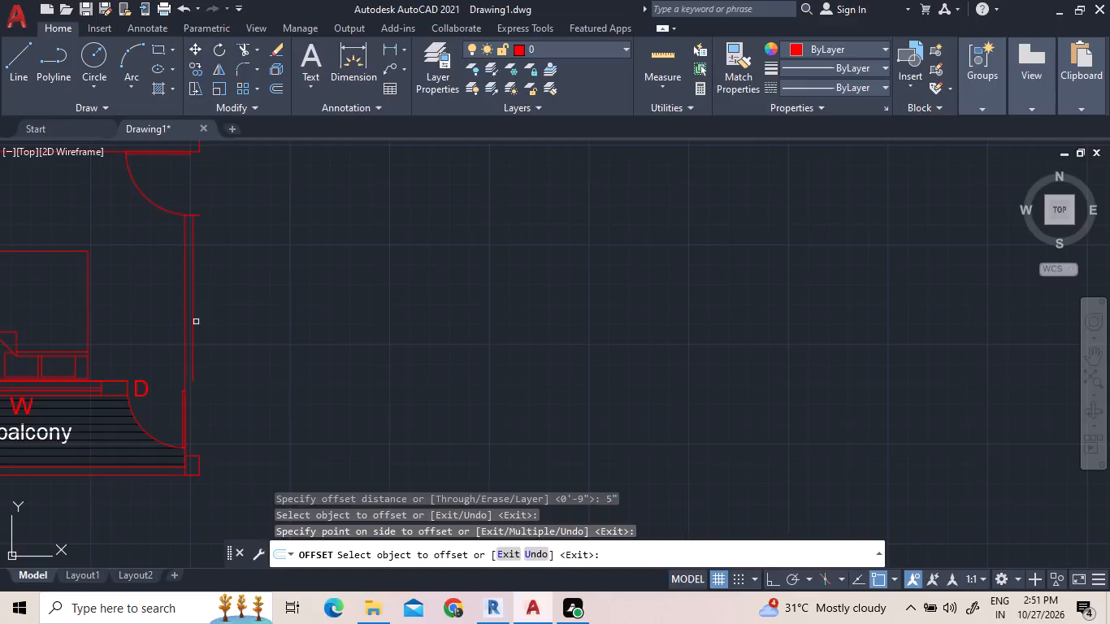
Offset the inner face line of the balcony's east wall outward by the same 5".
left_click(184, 384)
scroll(175, 444, "up", 2)
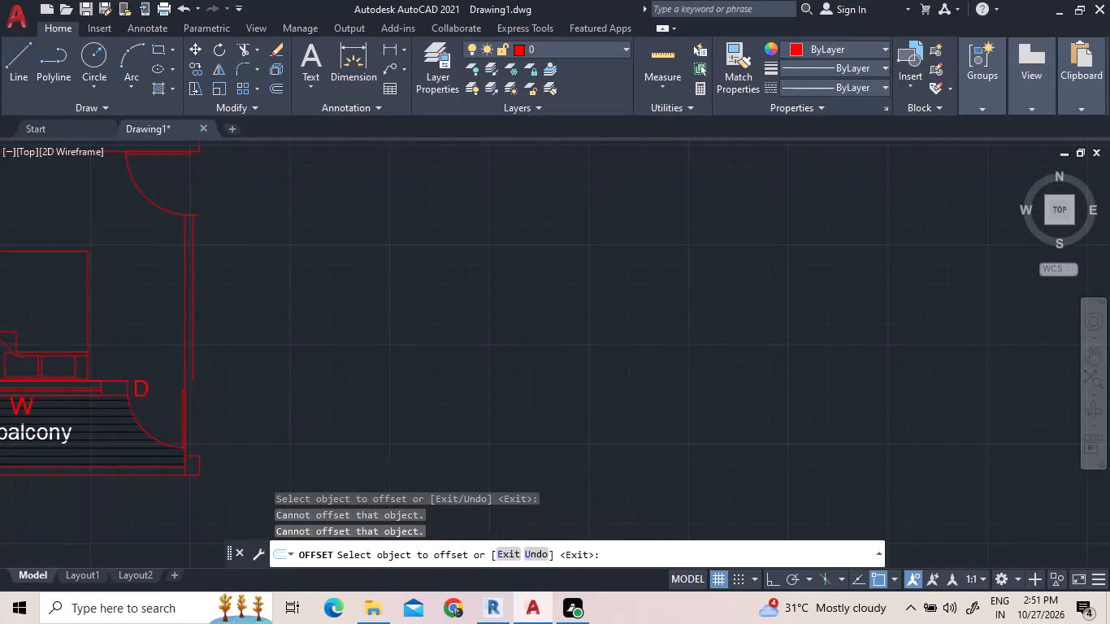
scroll(175, 444, "up", 3)
scroll(272, 456, "down", 2)
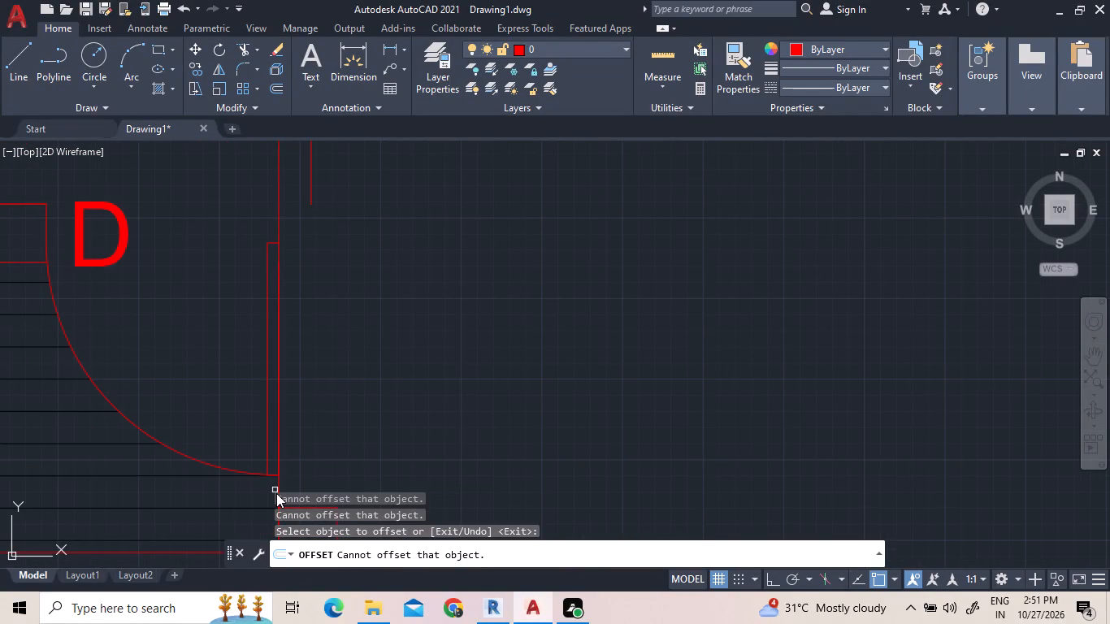
scroll(282, 483, "down", 4)
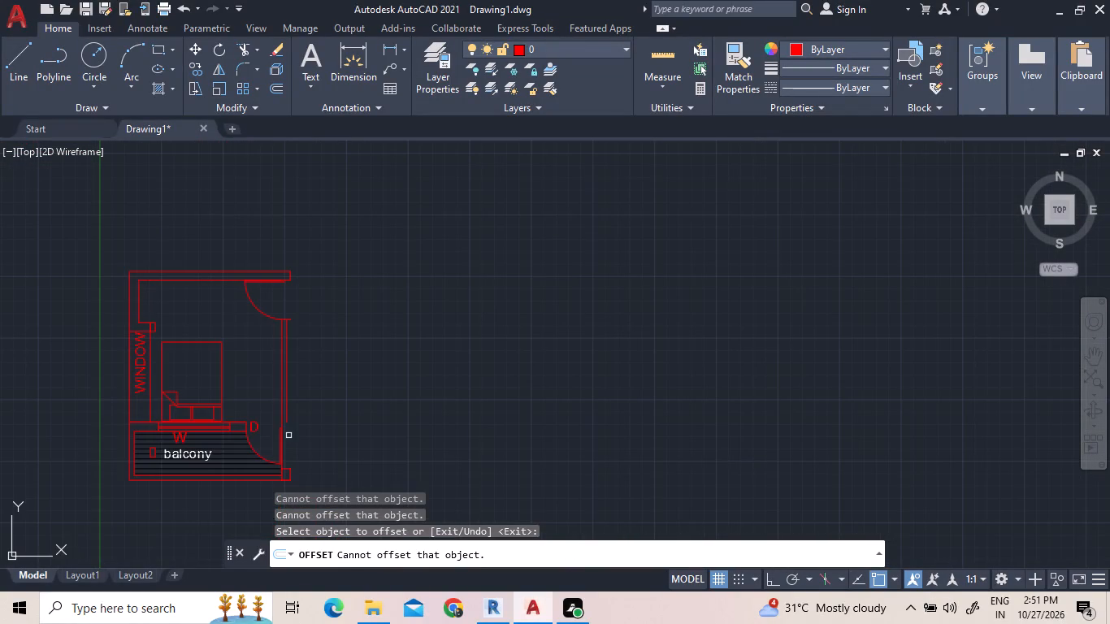
scroll(280, 496, "up", 8)
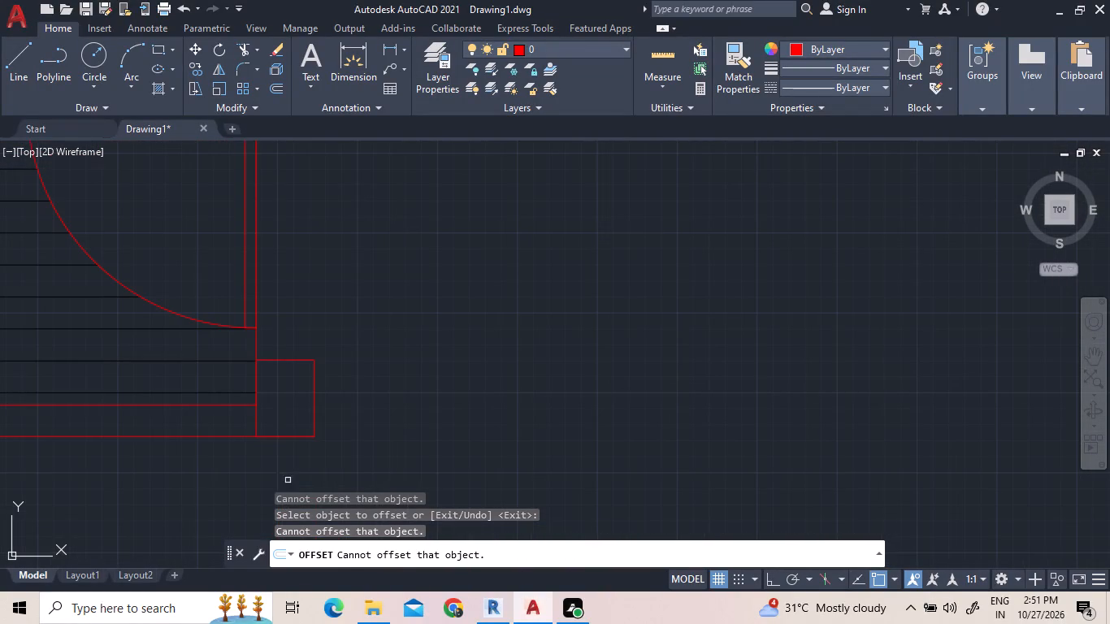
left_click(258, 347)
left_click(278, 349)
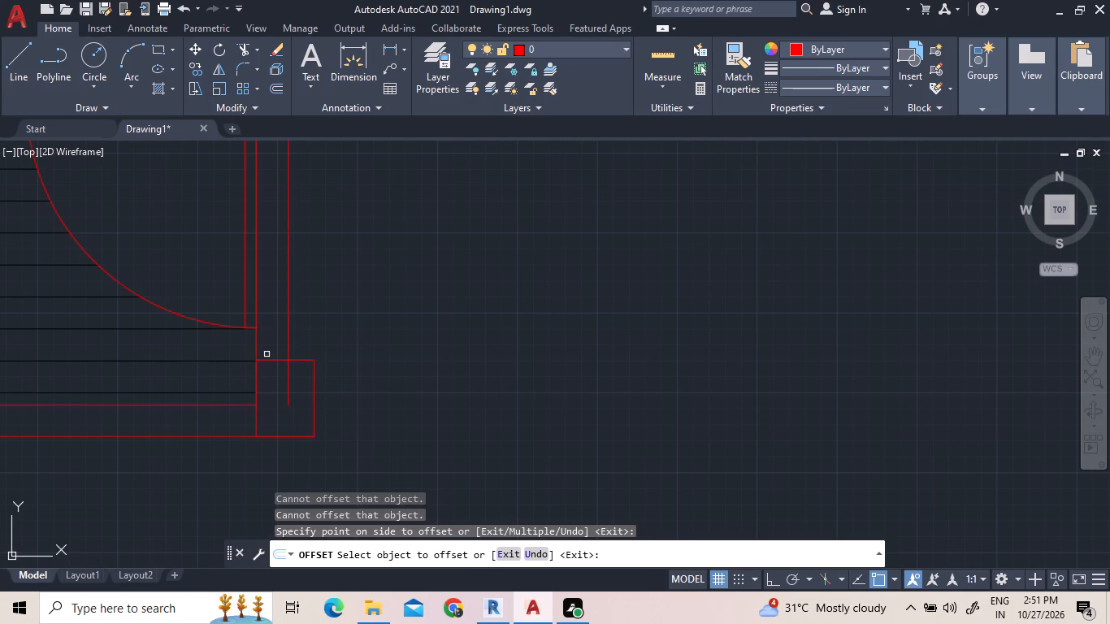
Trim the end of the new balcony wall line that runs inside the southeast corner rectangle.
scroll(264, 357, "down", 1)
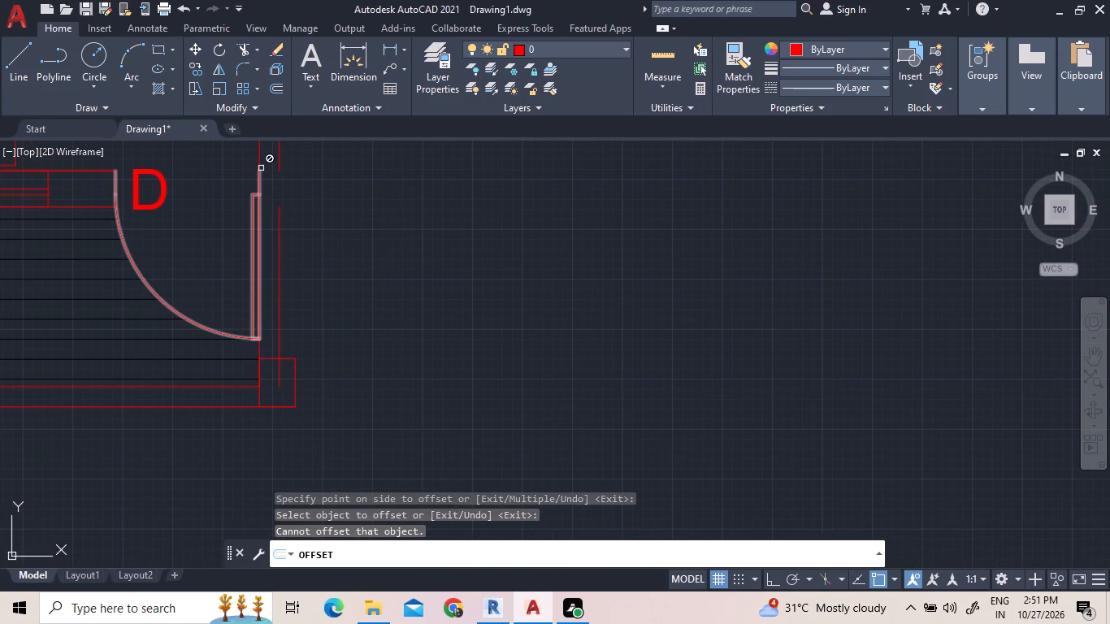
left_click(241, 51)
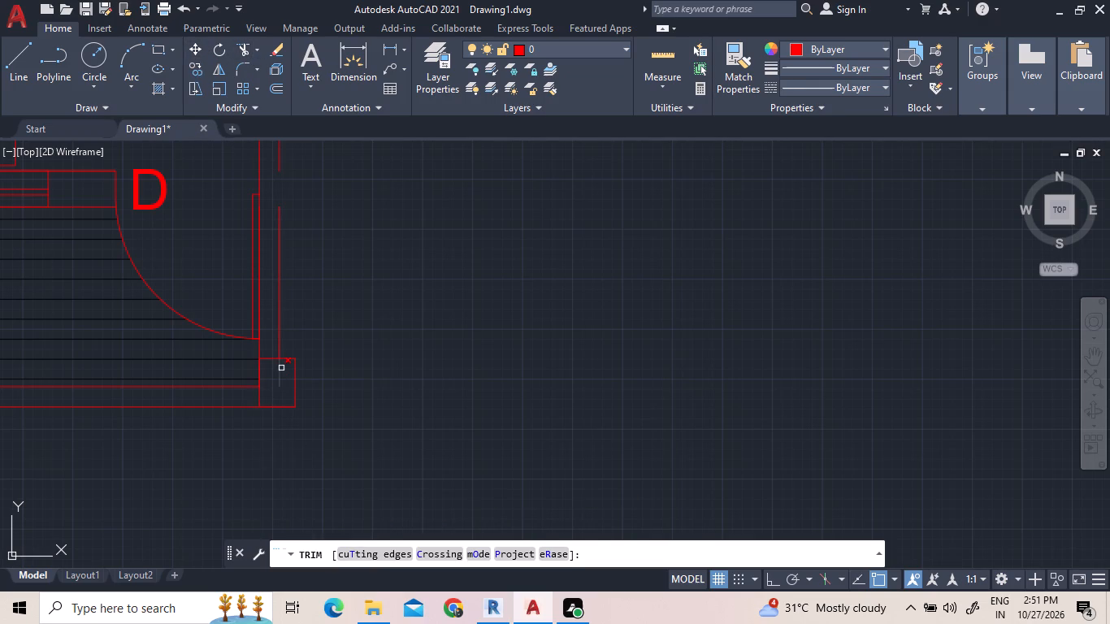
left_click(281, 368)
right_click(378, 274)
left_click(388, 280)
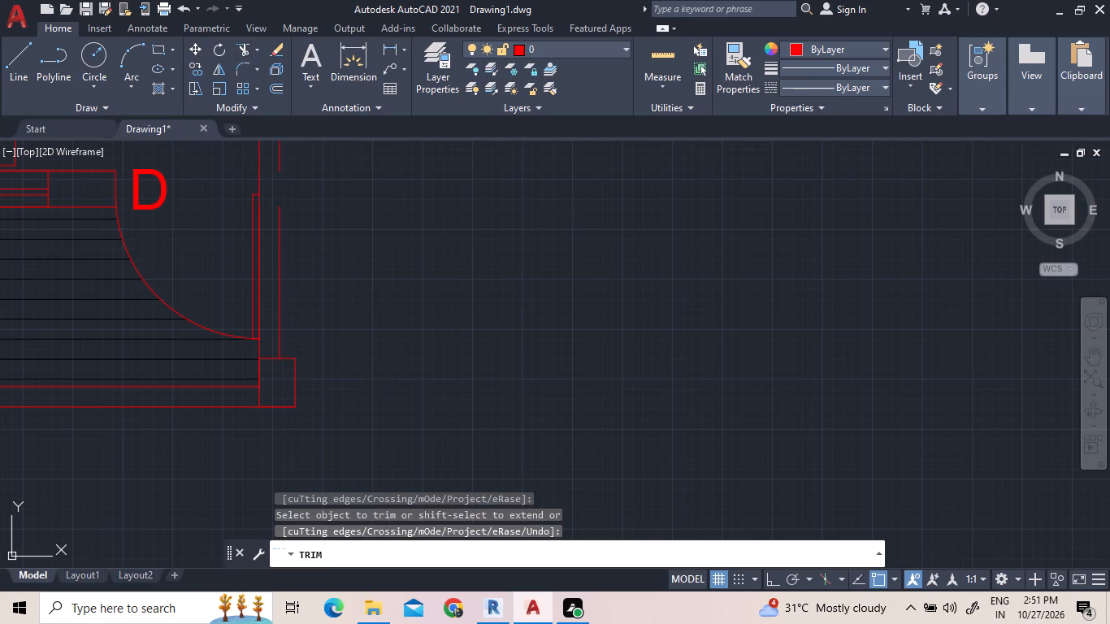
Join the two collinear offset segments of the east wall's outer face into one line.
left_click(354, 294)
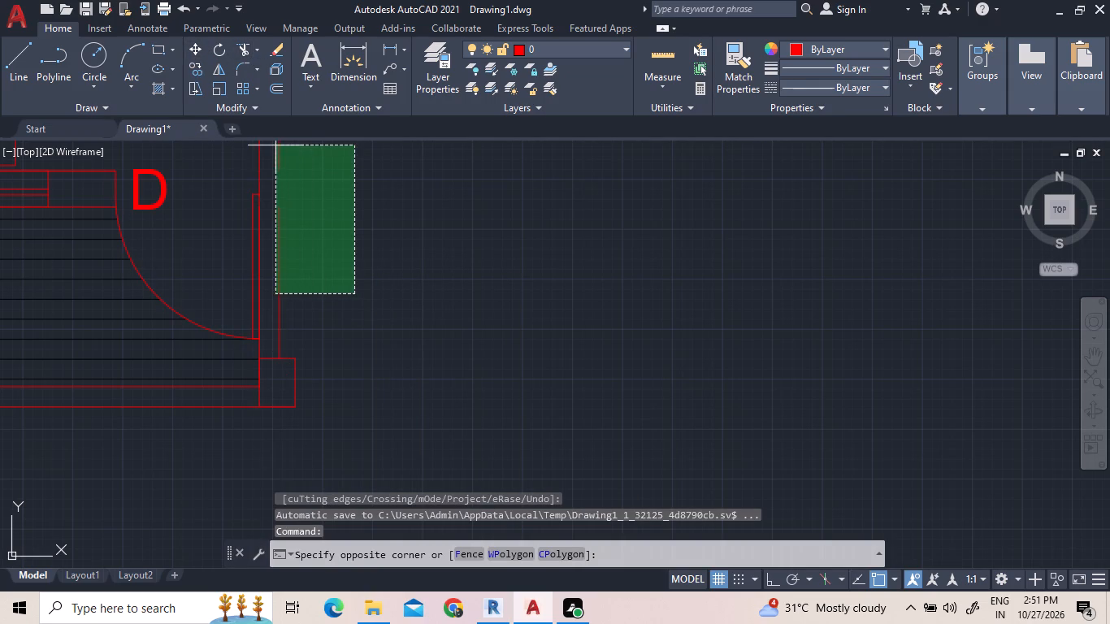
left_click(272, 150)
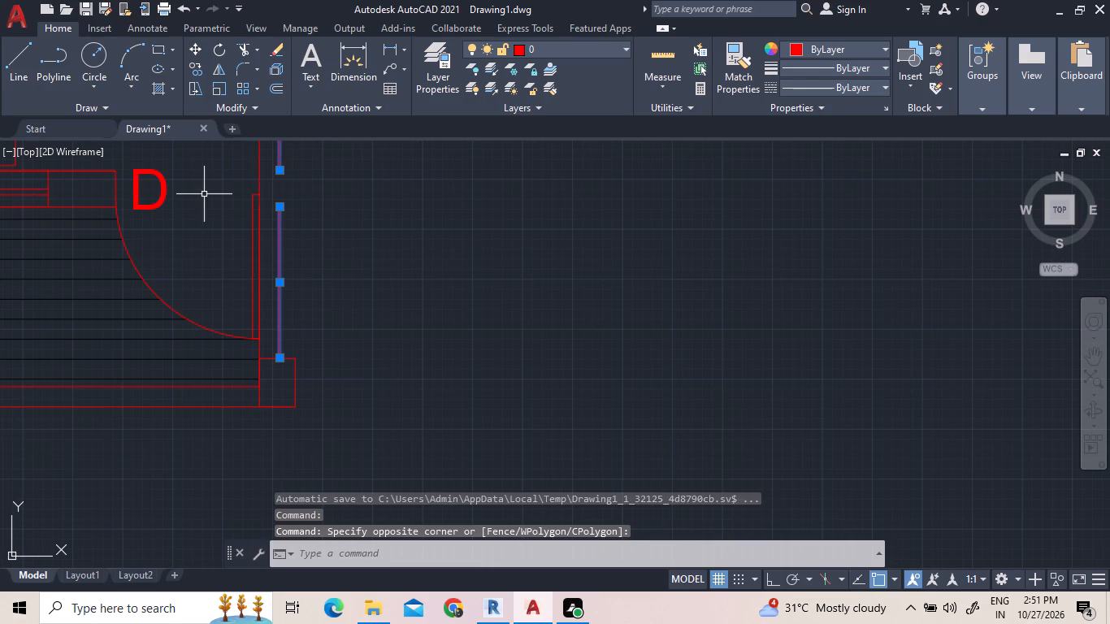
type("J")
key("space")
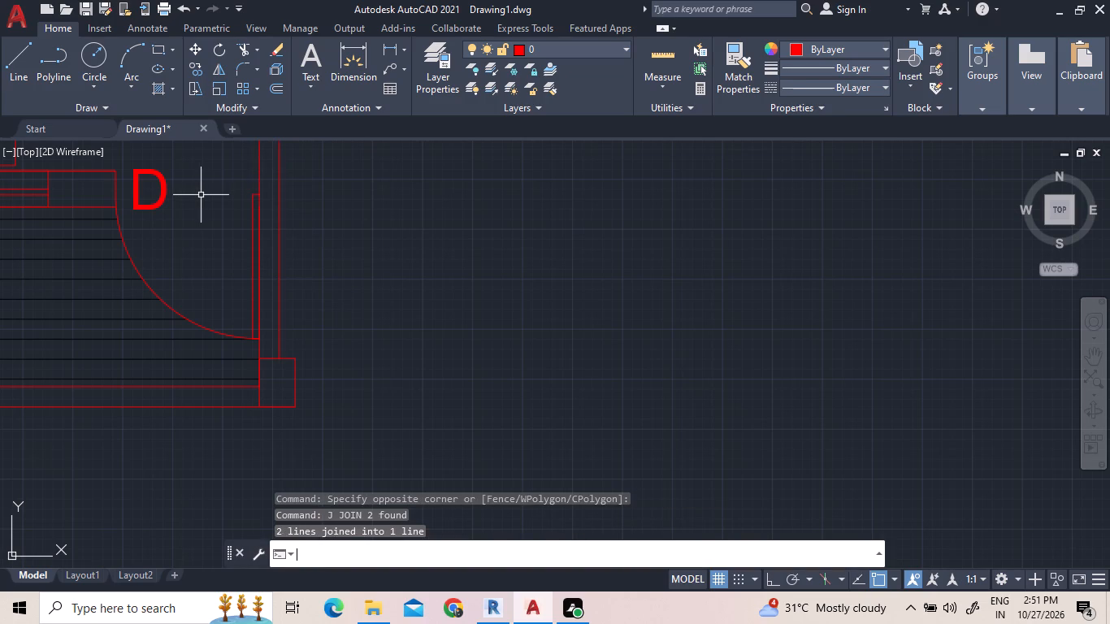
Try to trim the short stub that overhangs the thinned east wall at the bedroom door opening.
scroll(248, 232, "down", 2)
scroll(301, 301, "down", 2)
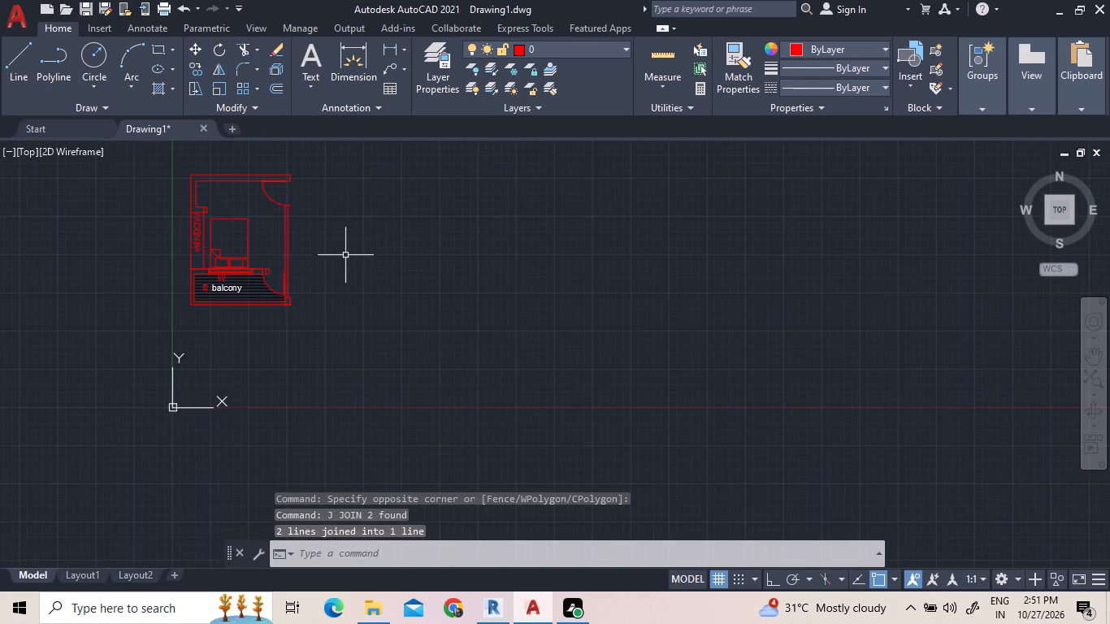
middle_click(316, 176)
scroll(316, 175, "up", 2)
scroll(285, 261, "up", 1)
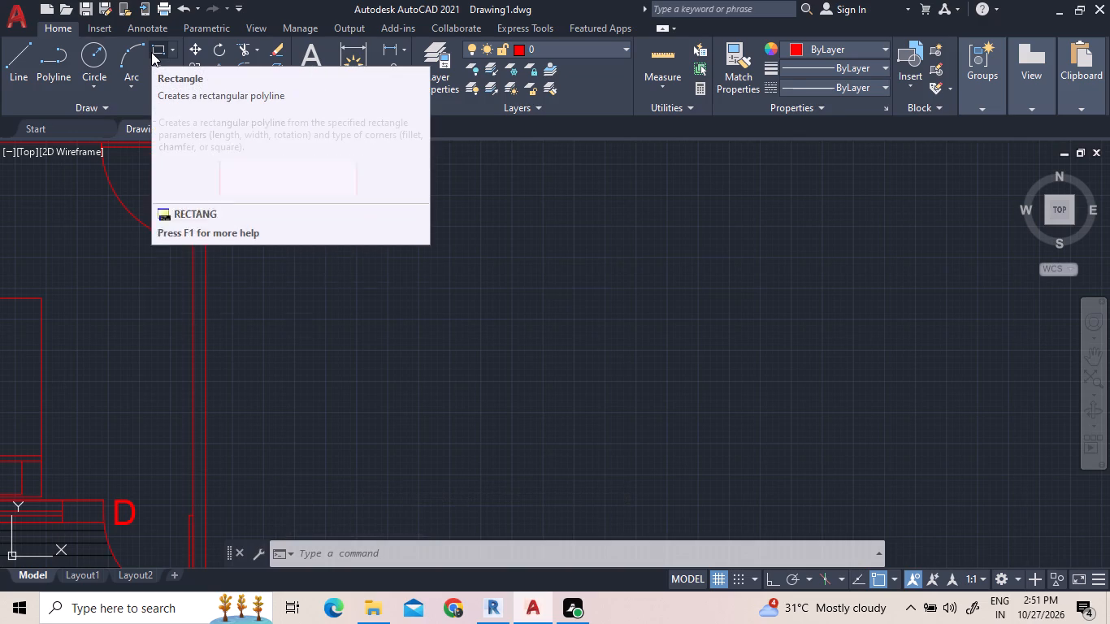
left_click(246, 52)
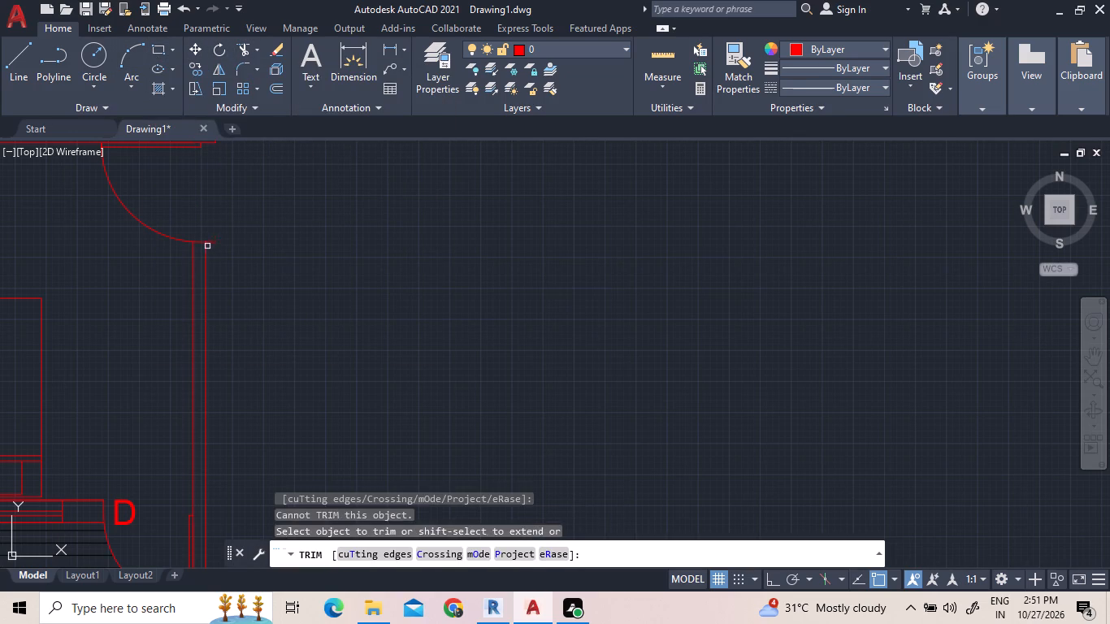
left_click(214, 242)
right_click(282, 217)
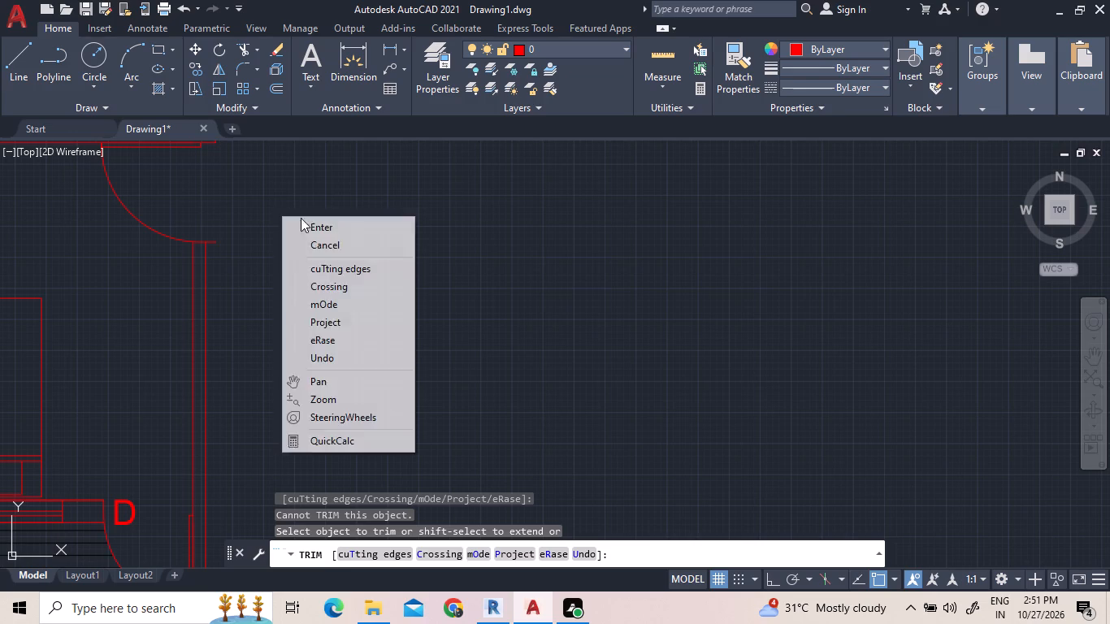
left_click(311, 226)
Draw a 10'8.5" by 10'7" rectangle extending northeast from where the east wall's outer face meets the southeast corner column.
scroll(321, 311, "down", 3)
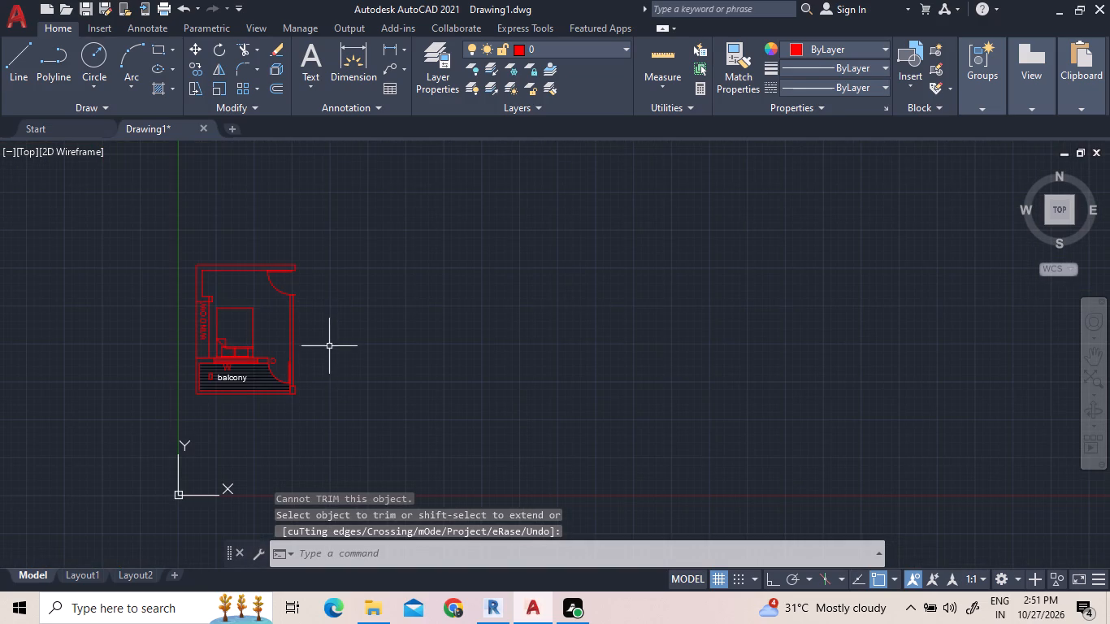
scroll(319, 381, "up", 2)
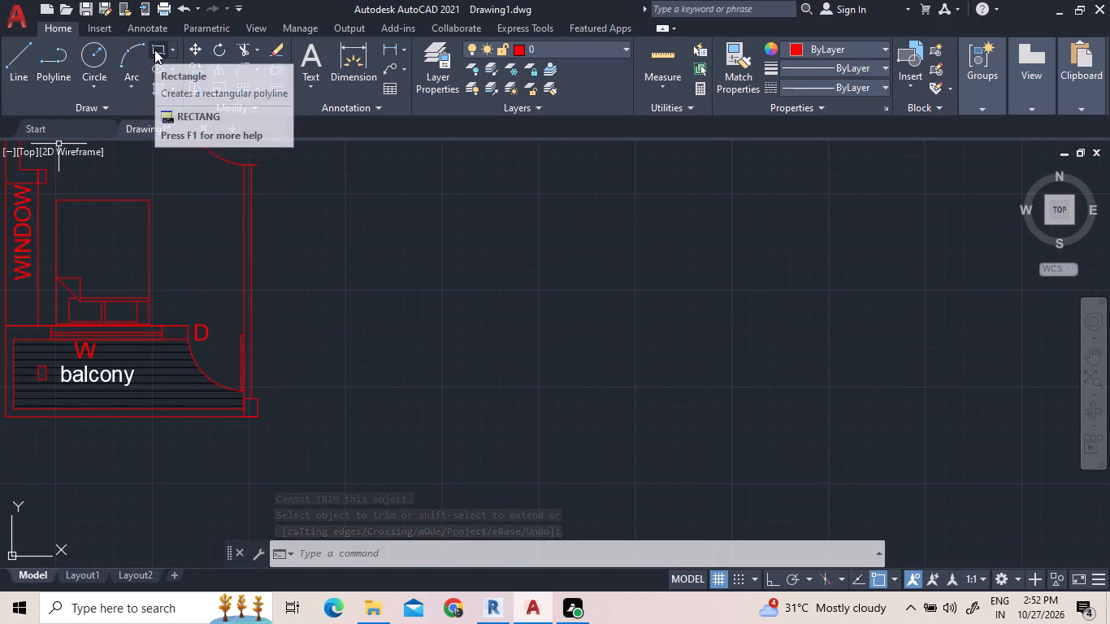
left_click(154, 50)
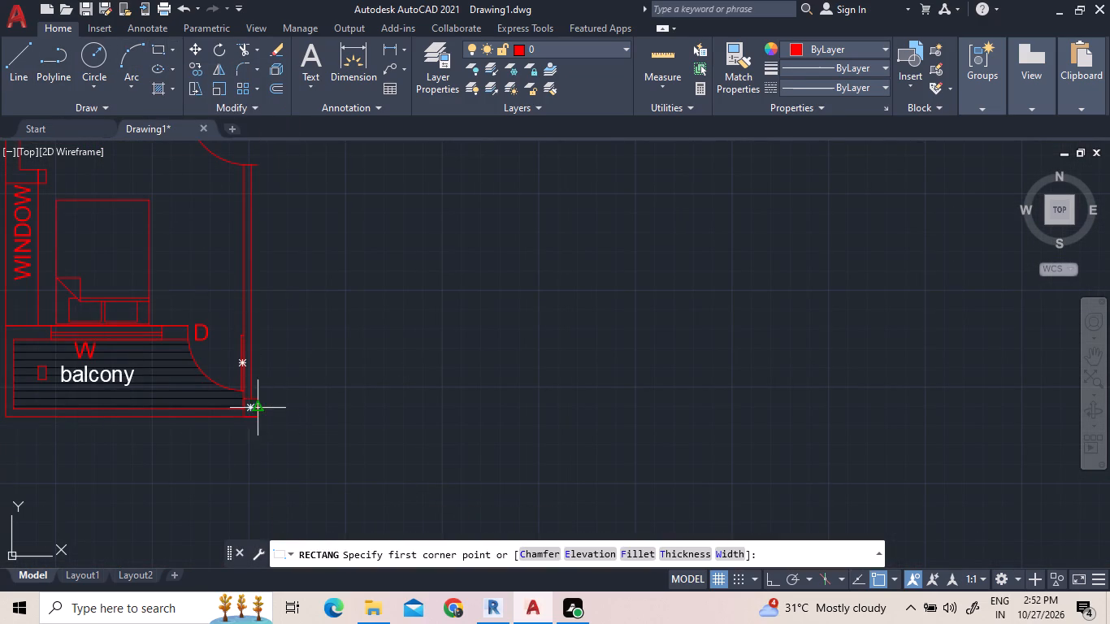
scroll(256, 408, "up", 4)
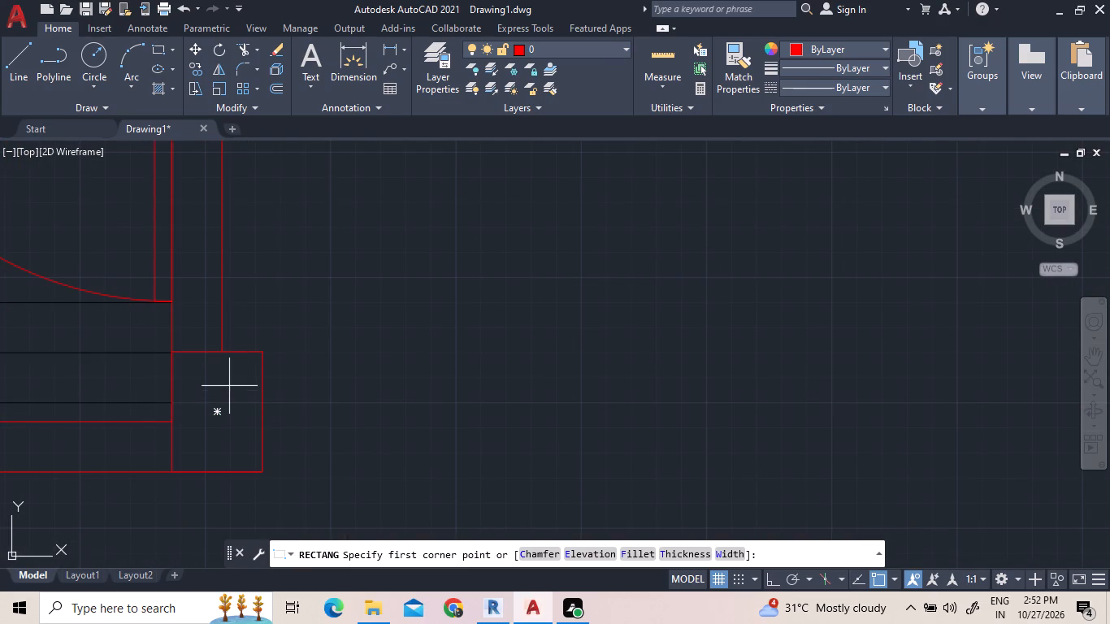
left_click(223, 350)
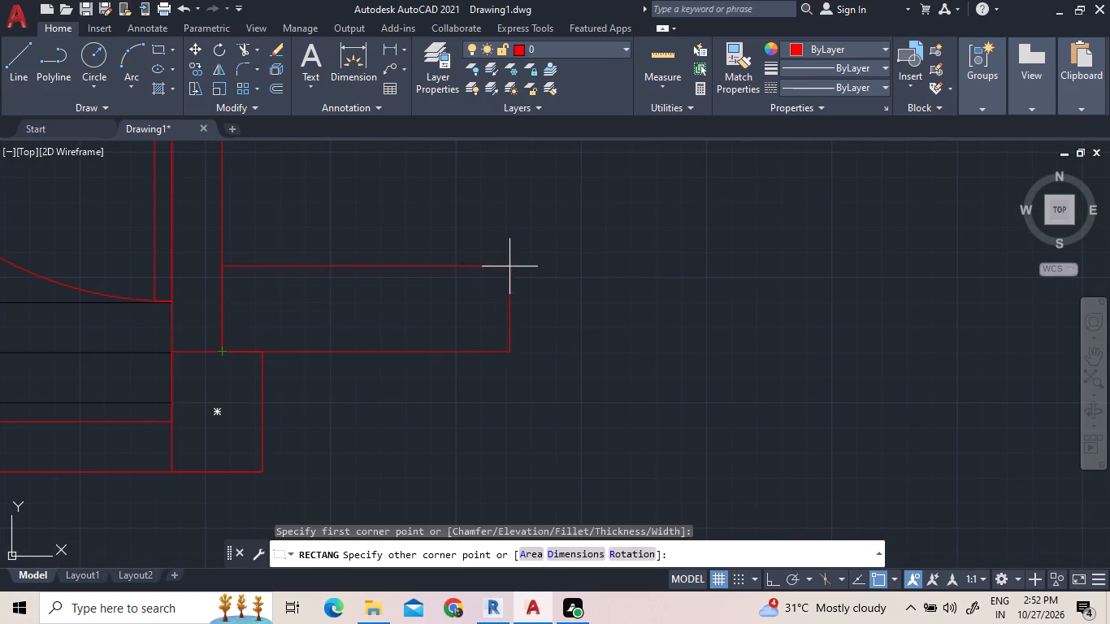
scroll(575, 276, "down", 1)
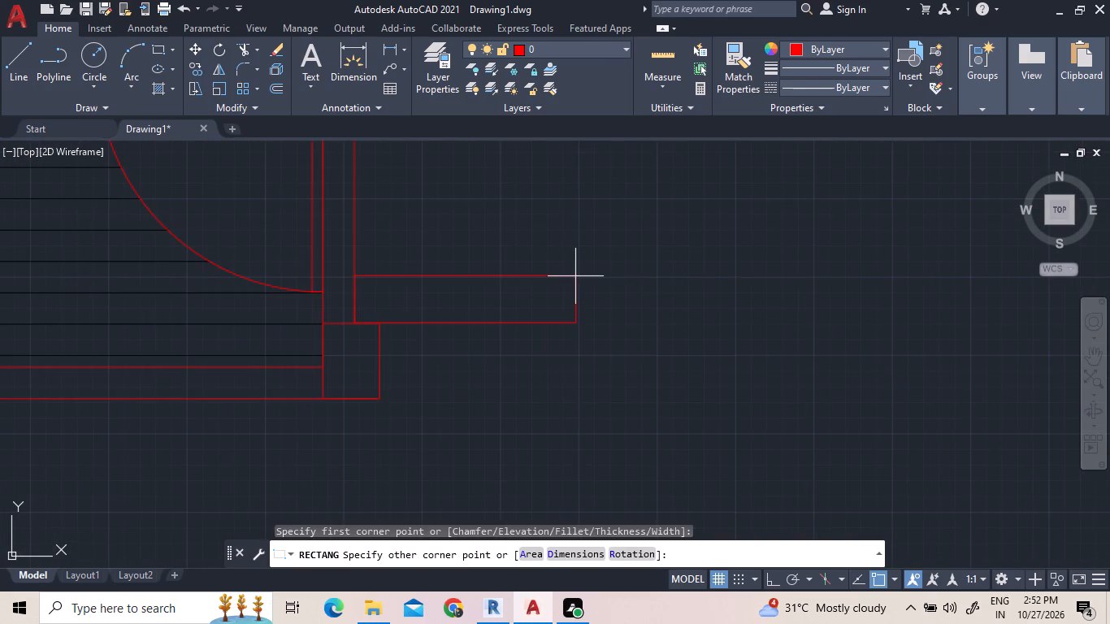
scroll(523, 283, "down", 4)
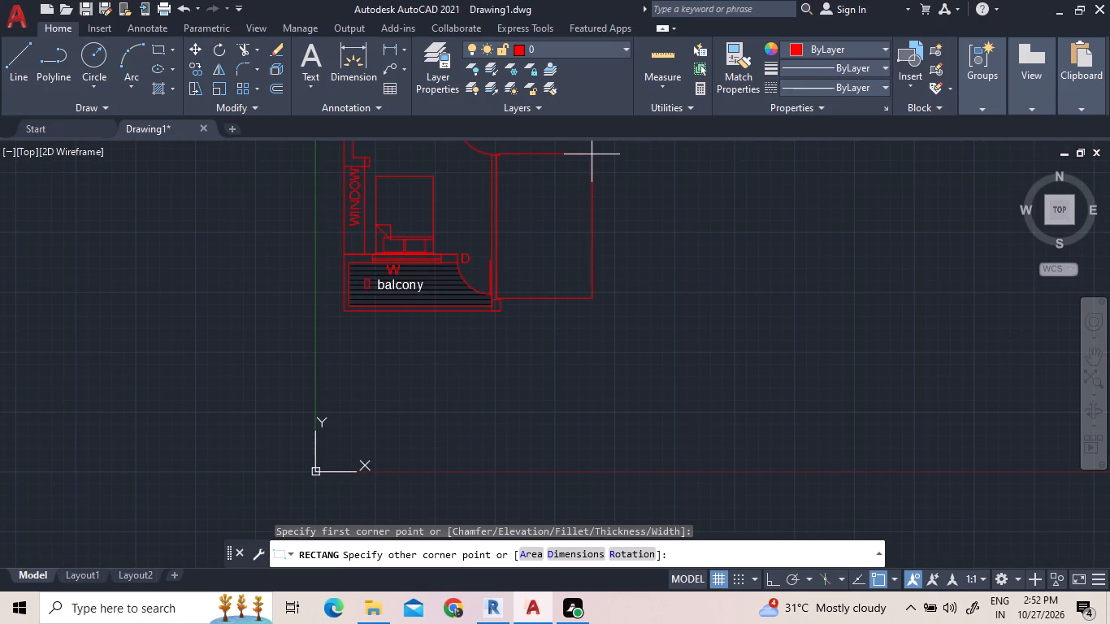
type("D")
key("space")
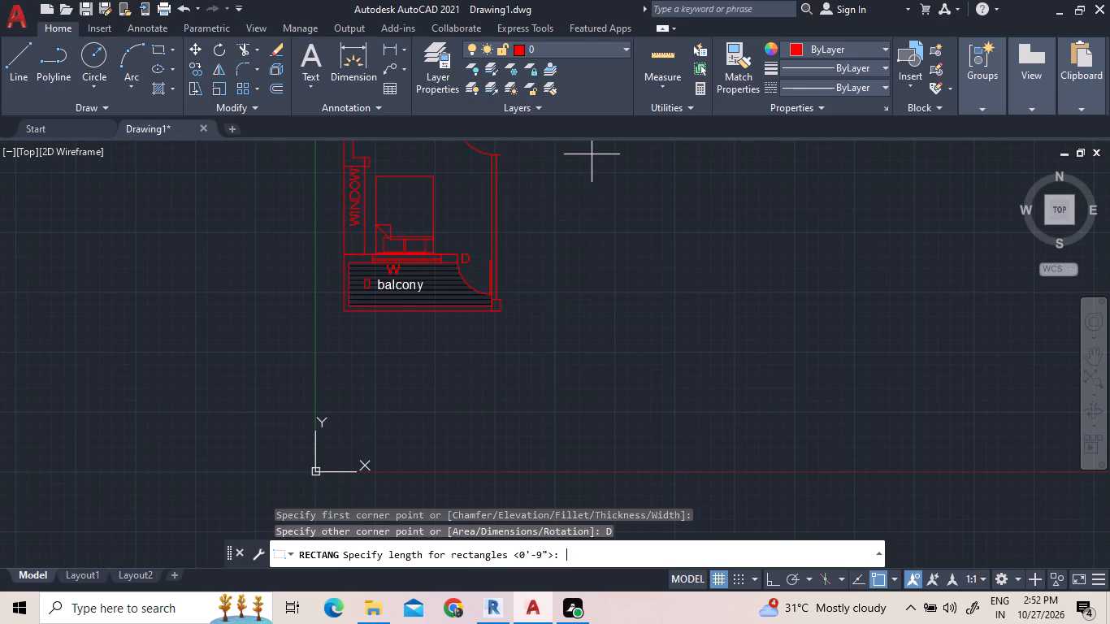
type("10'")
key("8")
key("period")
key("5")
key("shift+quotedbl")
key("Return")
type("10")
key("apostrophe")
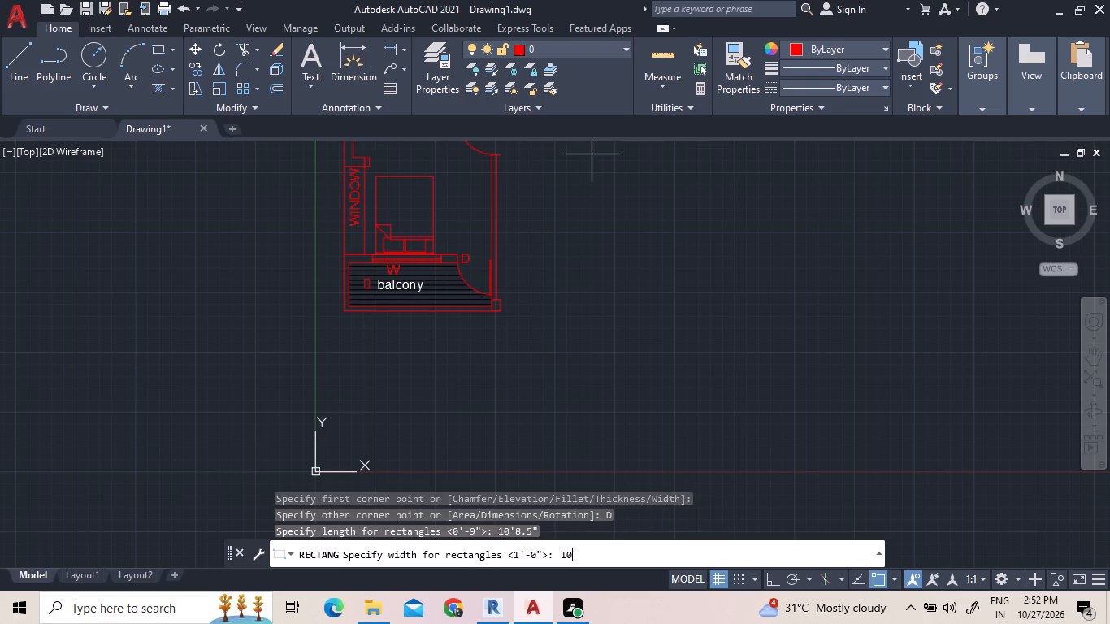
key("7")
key("shift+quotedbl")
key("Return")
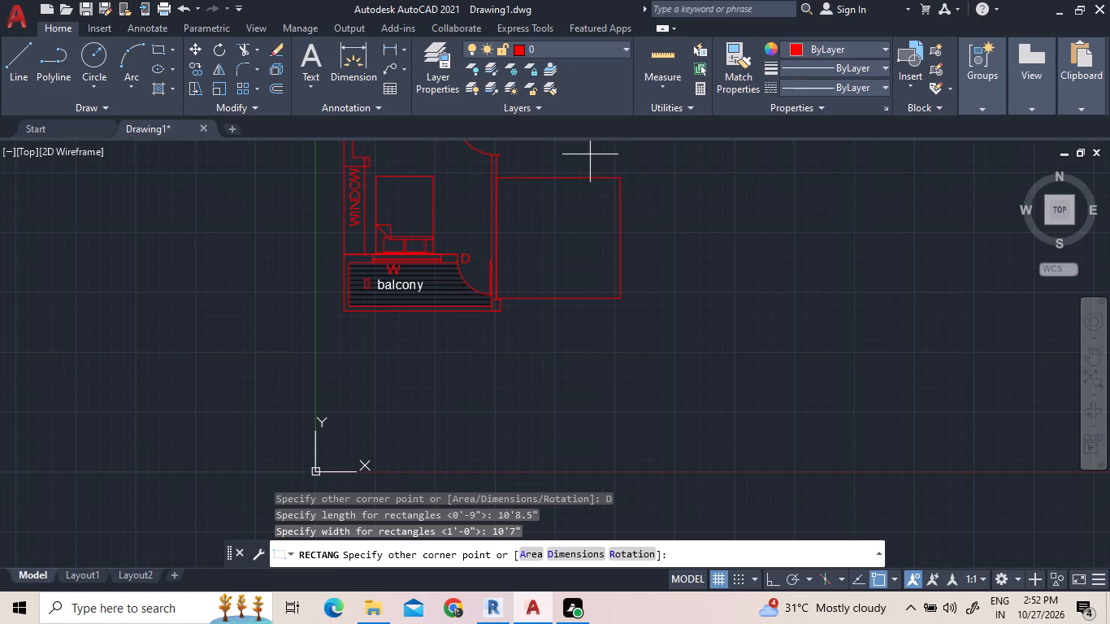
left_click(671, 181)
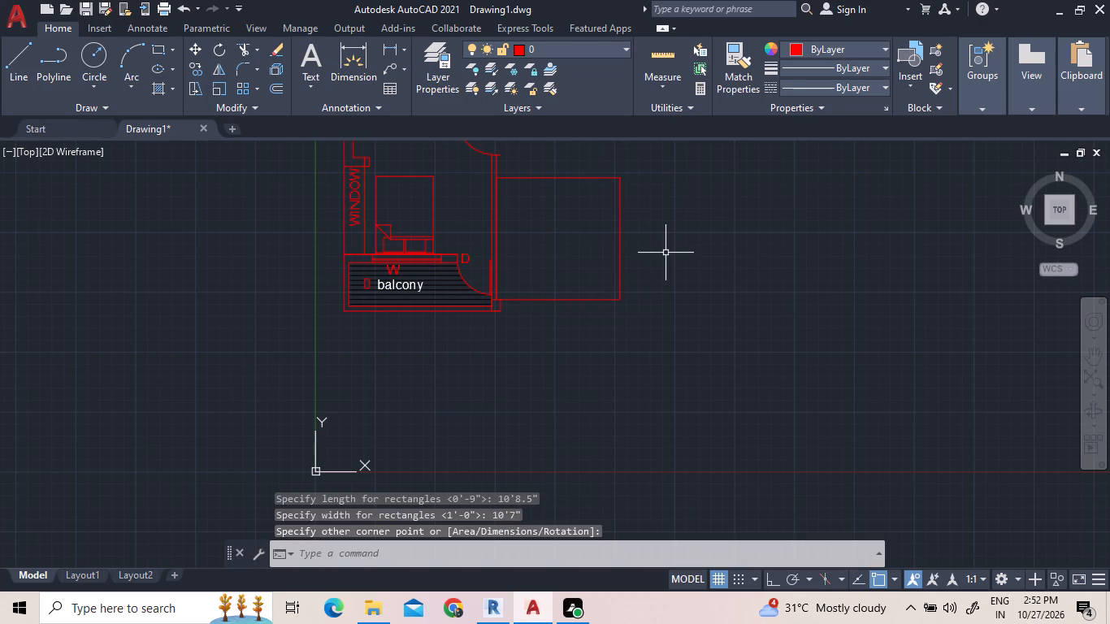
Explode the new room rectangle into separate lines.
left_click(638, 258)
left_click(614, 258)
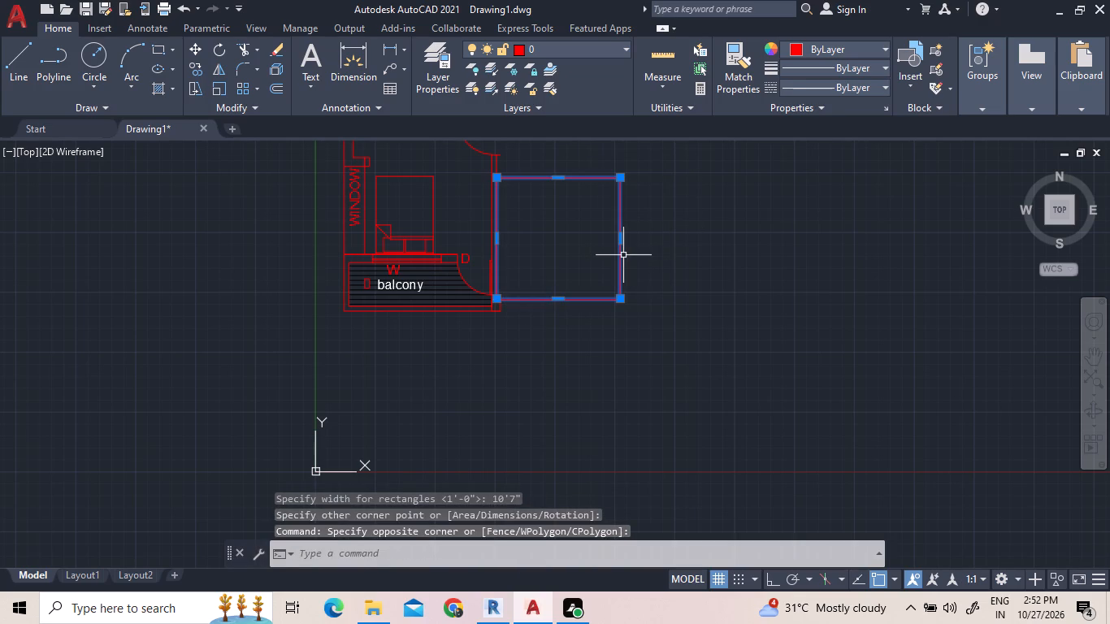
type("X")
key("space")
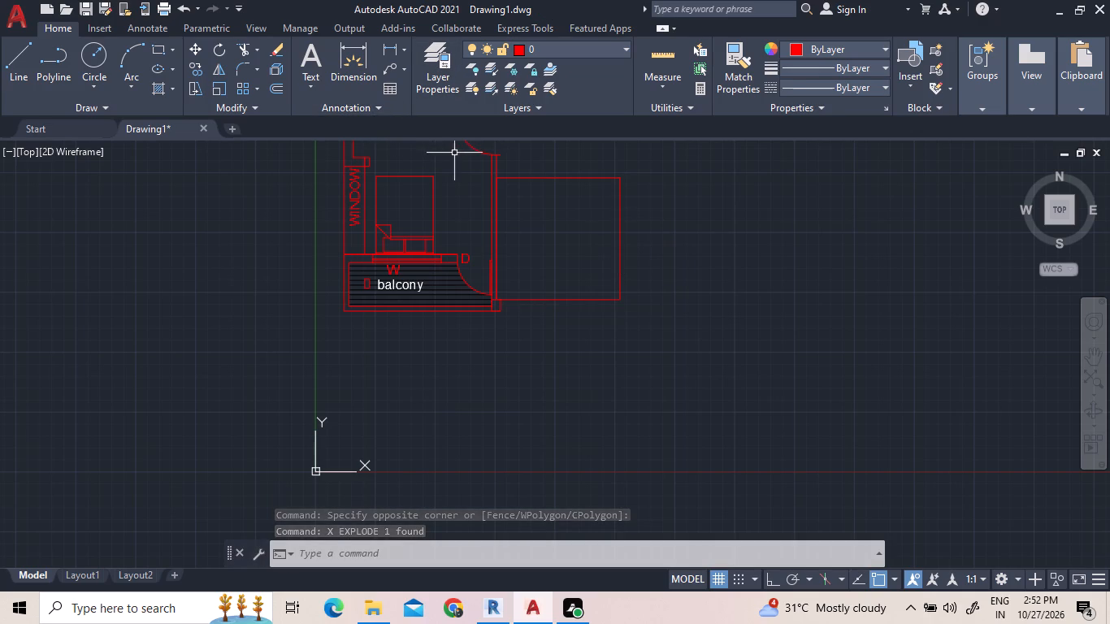
Copy the balcony's southeast corner column straight east by its centre, aligning it with the new room's east wall line.
left_click(501, 303)
right_click(529, 236)
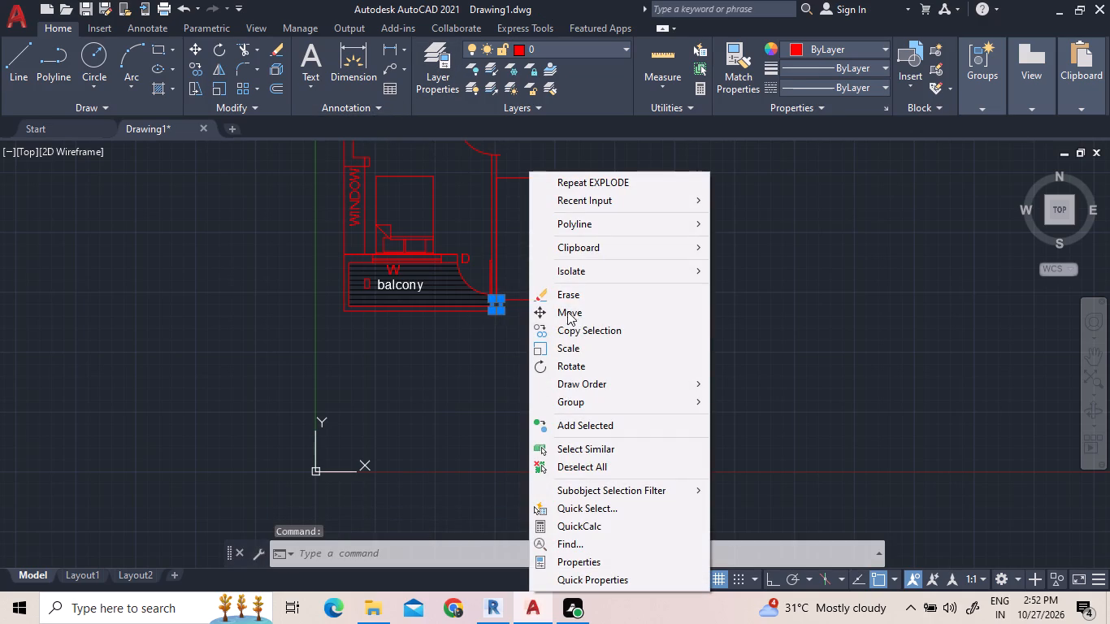
left_click(578, 336)
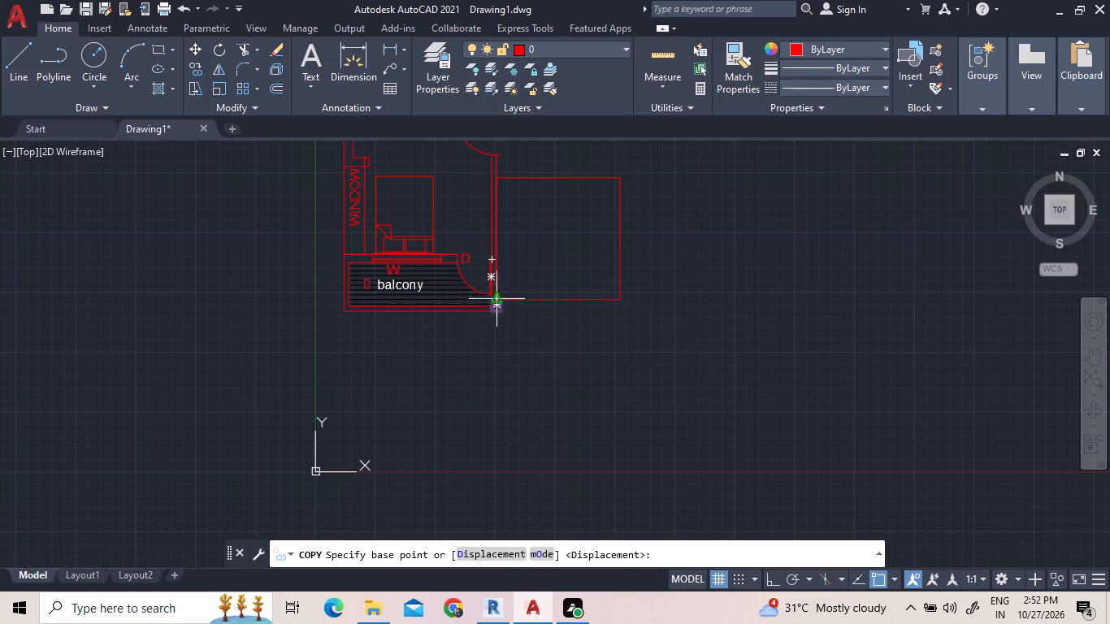
scroll(493, 300, "up", 3)
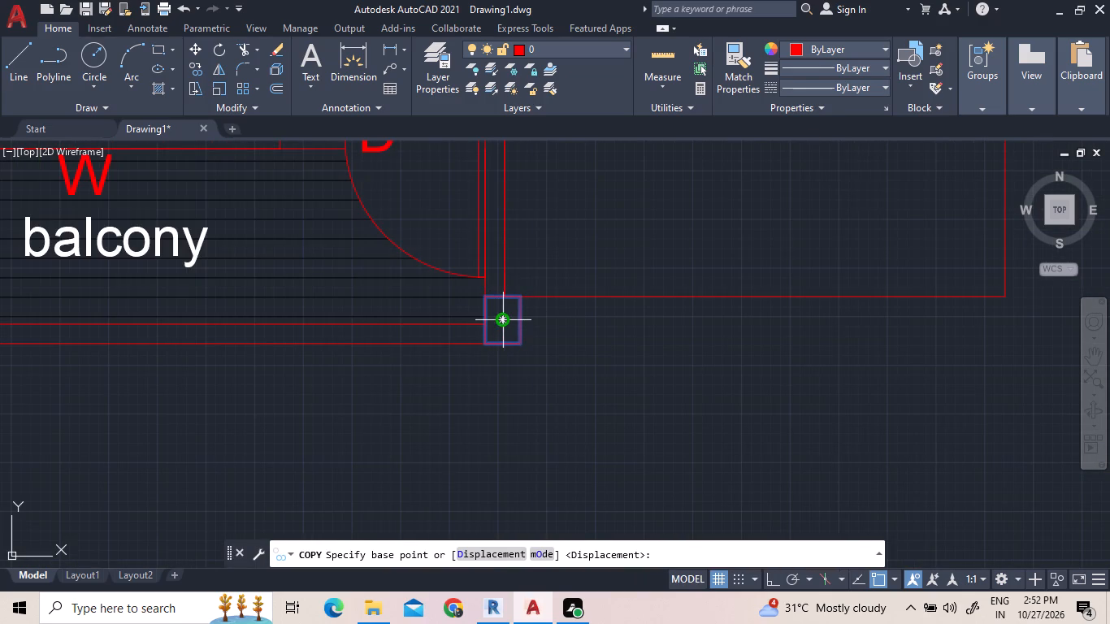
left_click(504, 323)
scroll(840, 315, "down", 2)
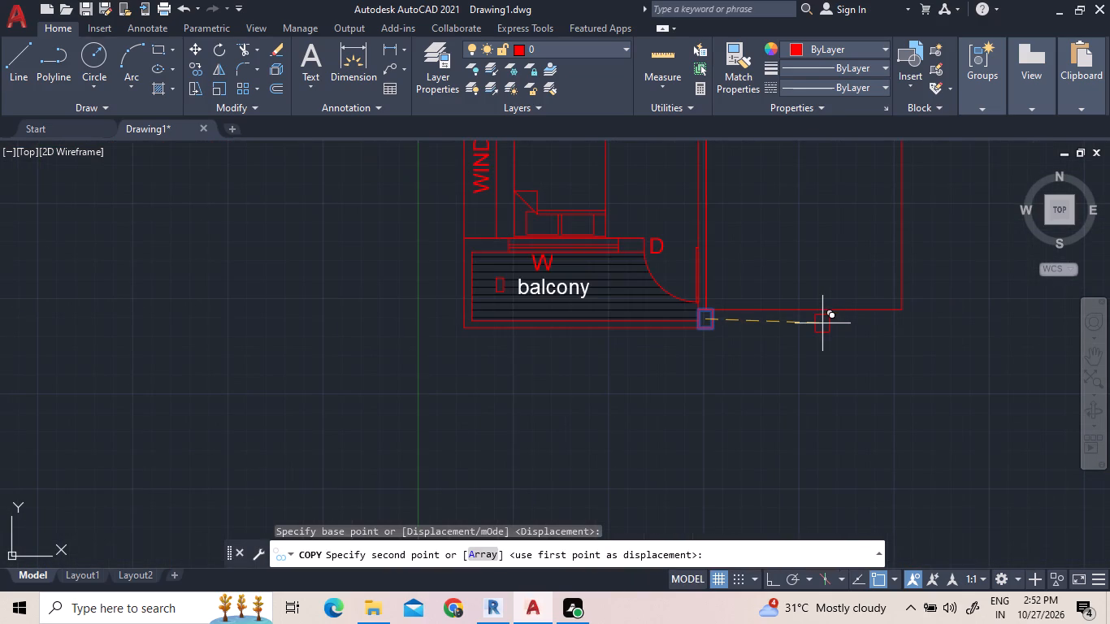
key("F8")
scroll(931, 325, "up", 2)
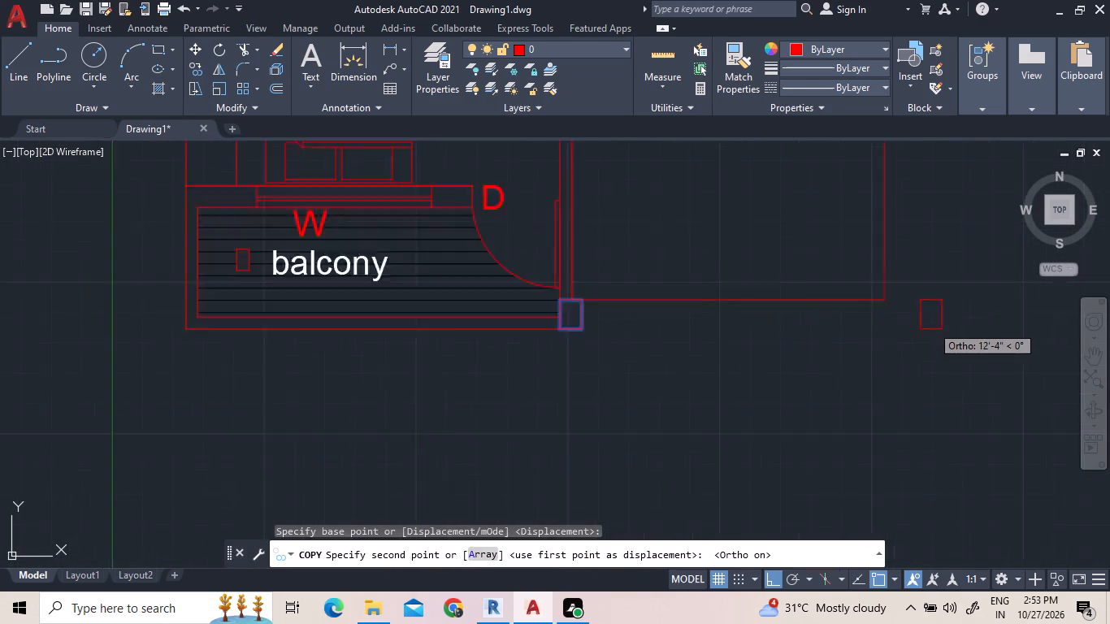
scroll(931, 325, "up", 2)
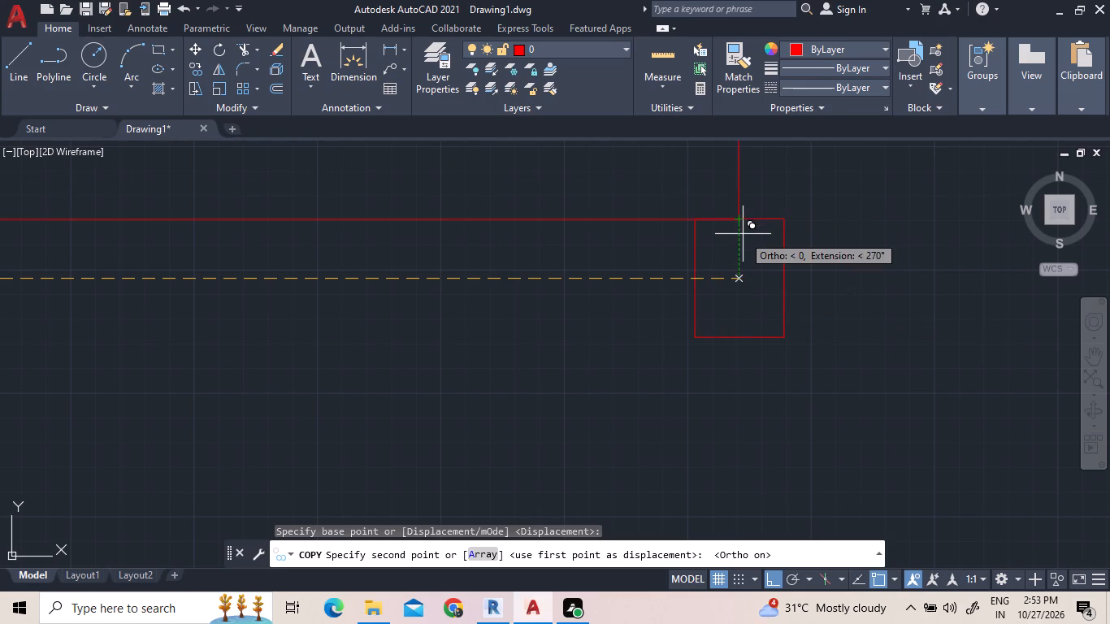
left_click(737, 279)
right_click(813, 331)
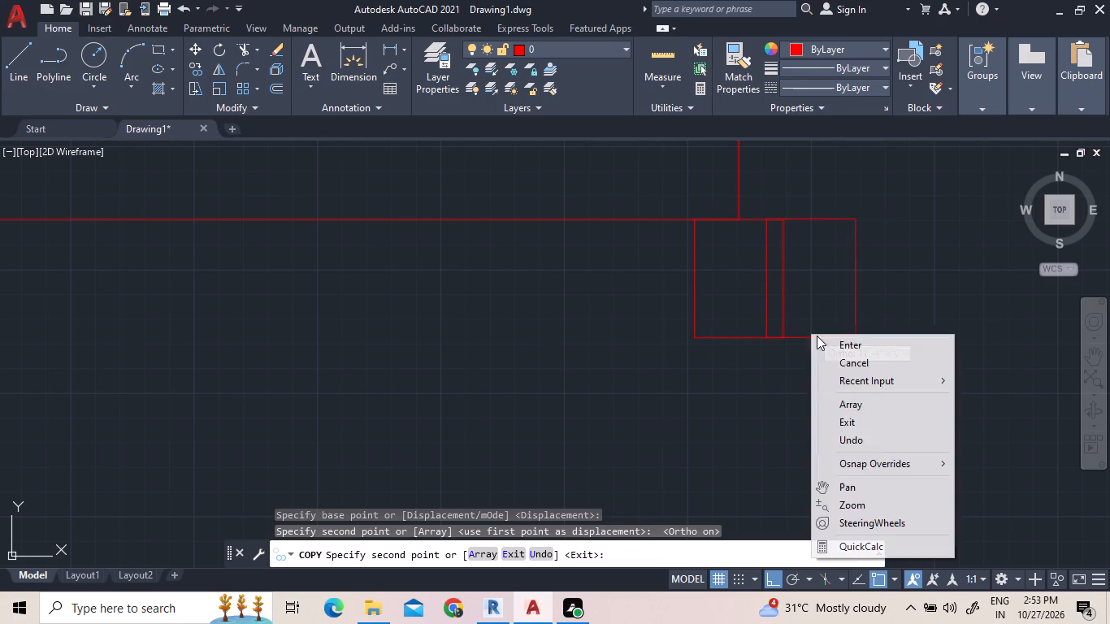
left_click(828, 343)
Offset the new room's north and east lines outward by 5".
scroll(819, 382, "down", 4)
middle_click_drag(852, 287, 683, 368)
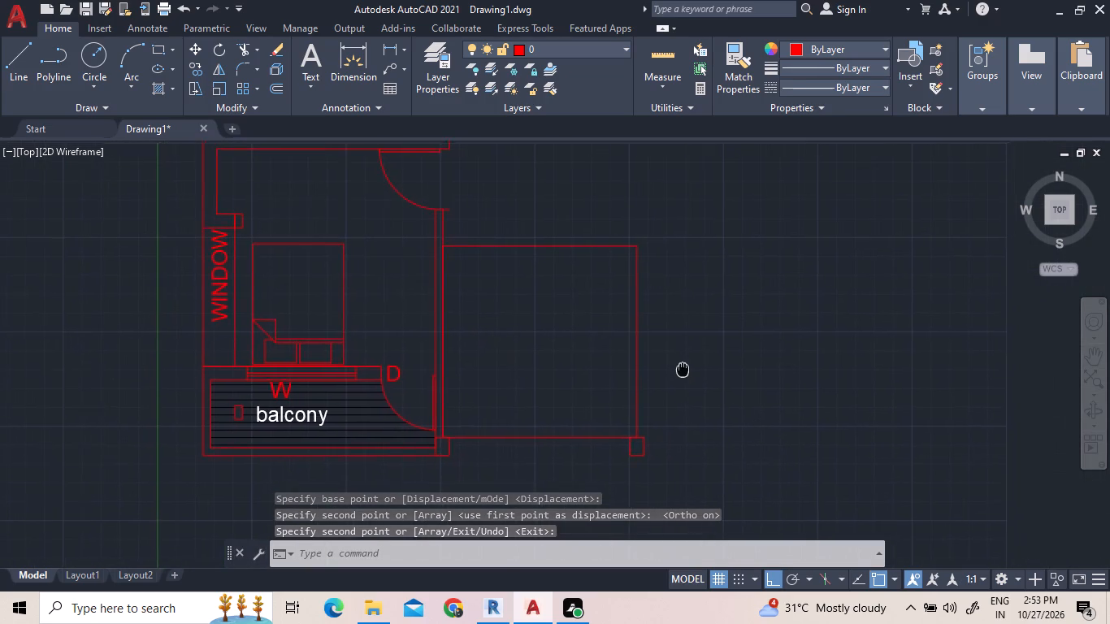
middle_click_drag(683, 368, 682, 369)
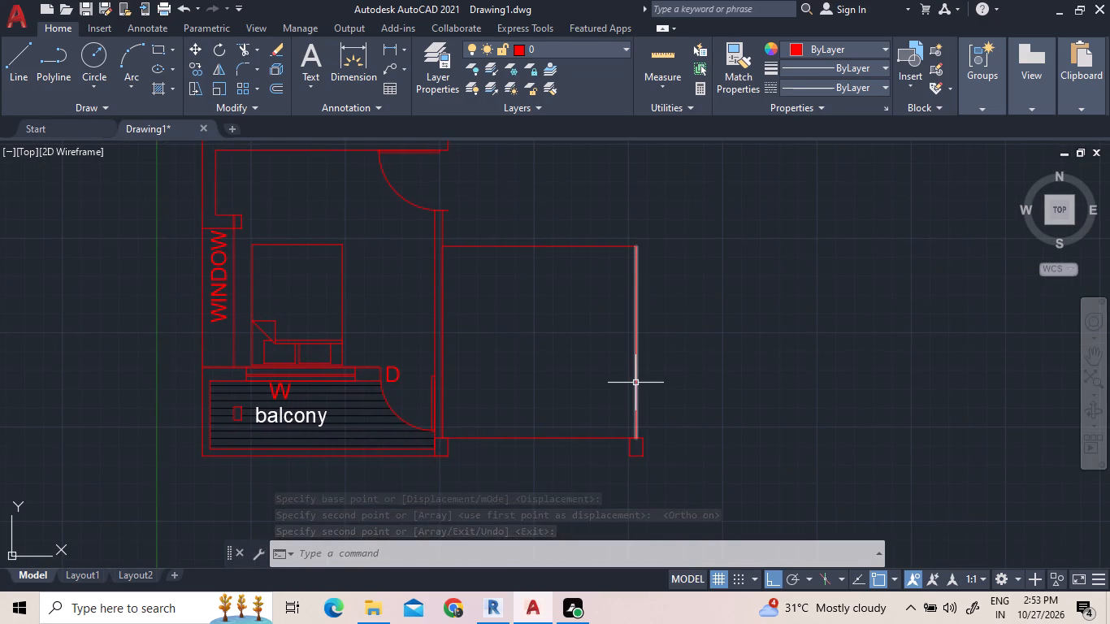
left_click(284, 89)
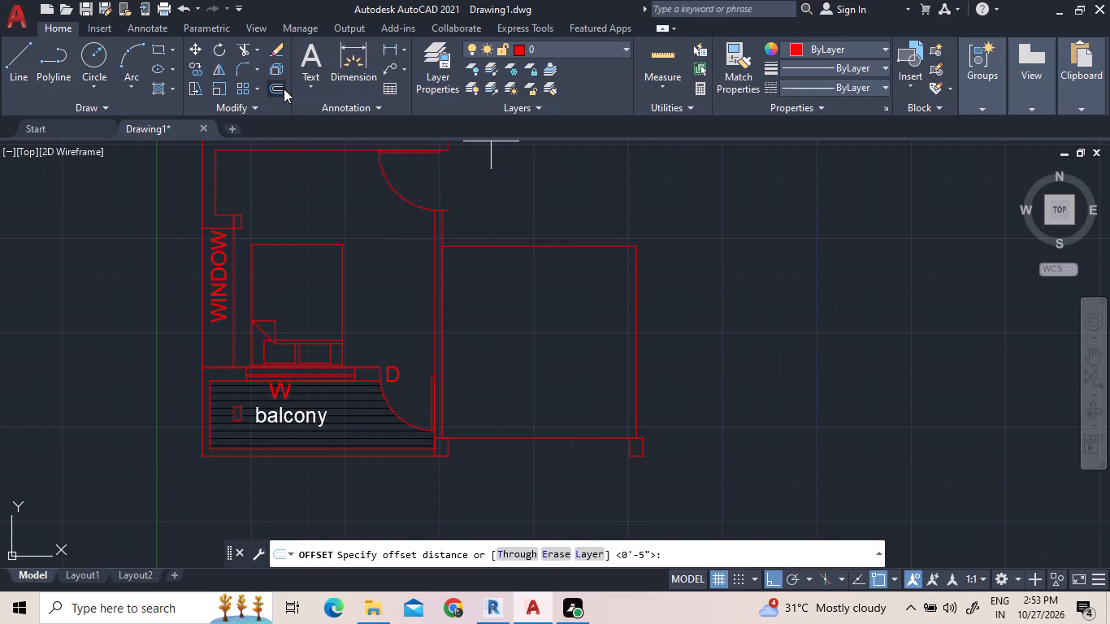
type("5\"")
key("Return")
left_click(556, 246)
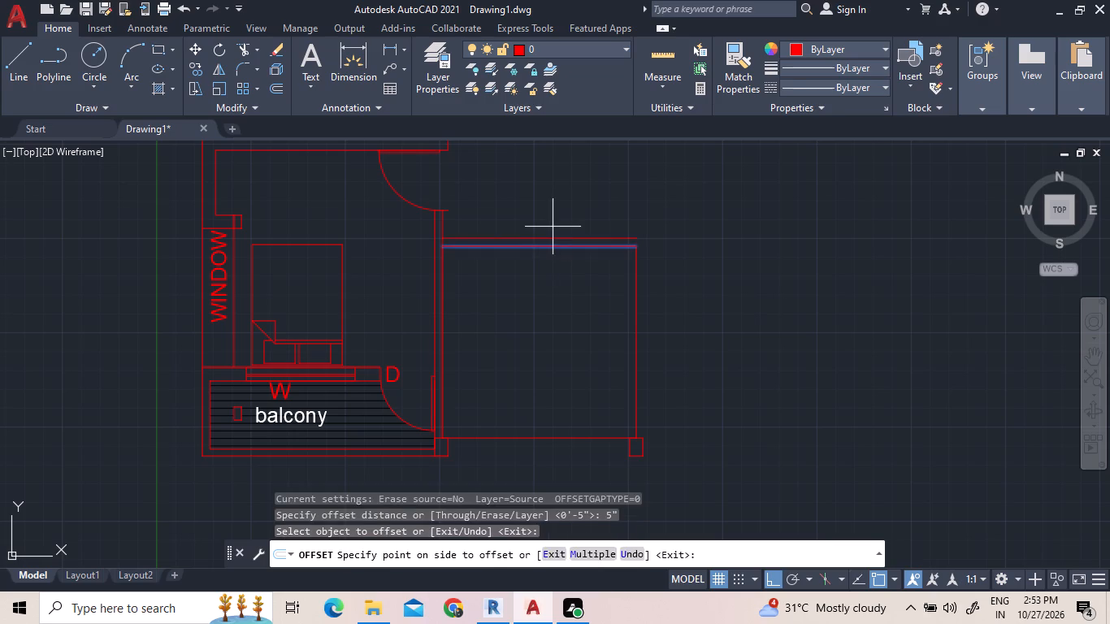
left_click(553, 227)
left_click(637, 286)
left_click(655, 289)
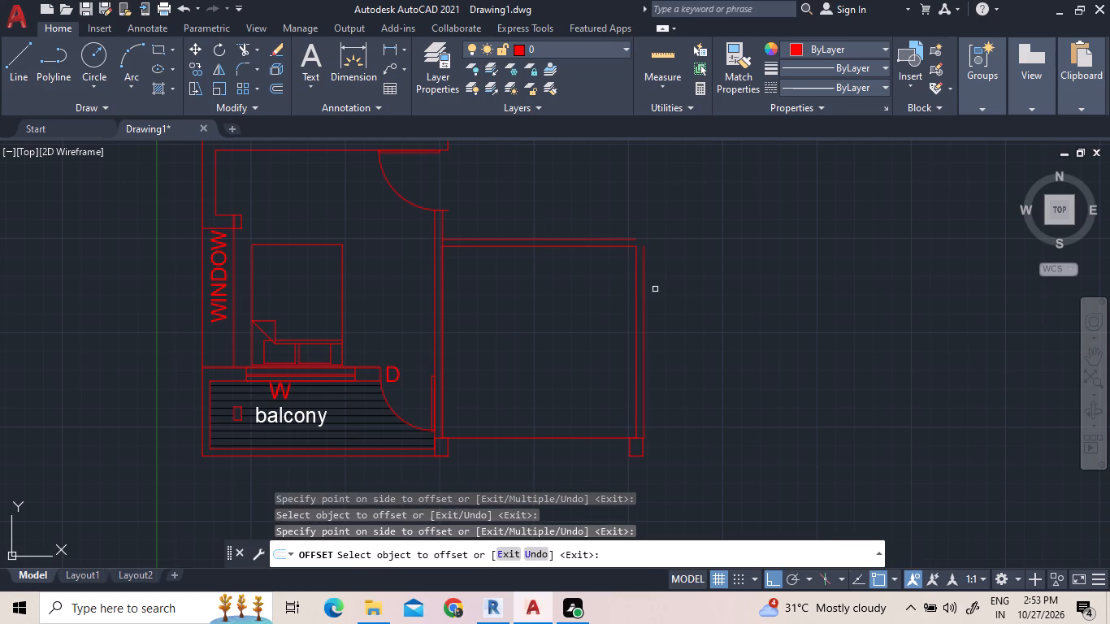
right_click(570, 192)
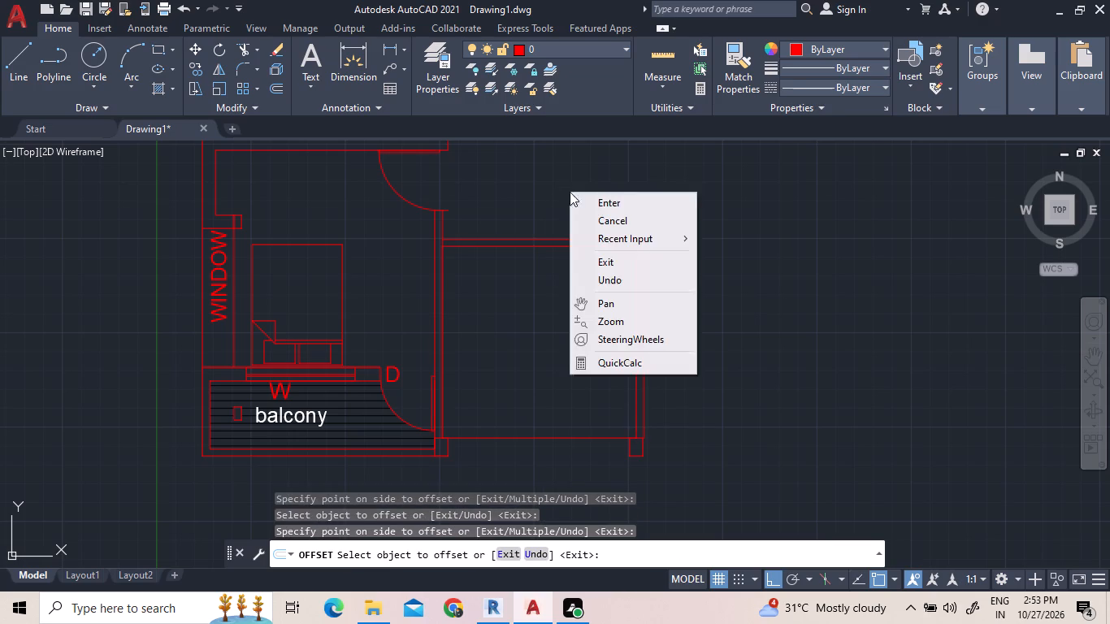
left_click(577, 196)
Fillet the new room's outer north and east wall lines into a square northeast corner.
left_click(578, 240)
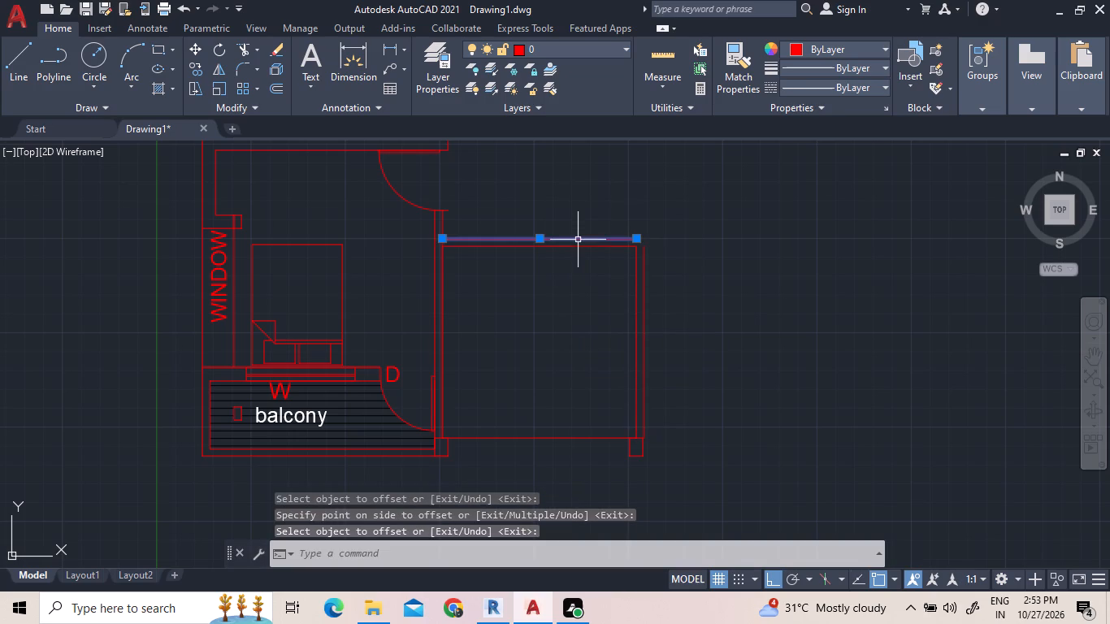
left_click(246, 68)
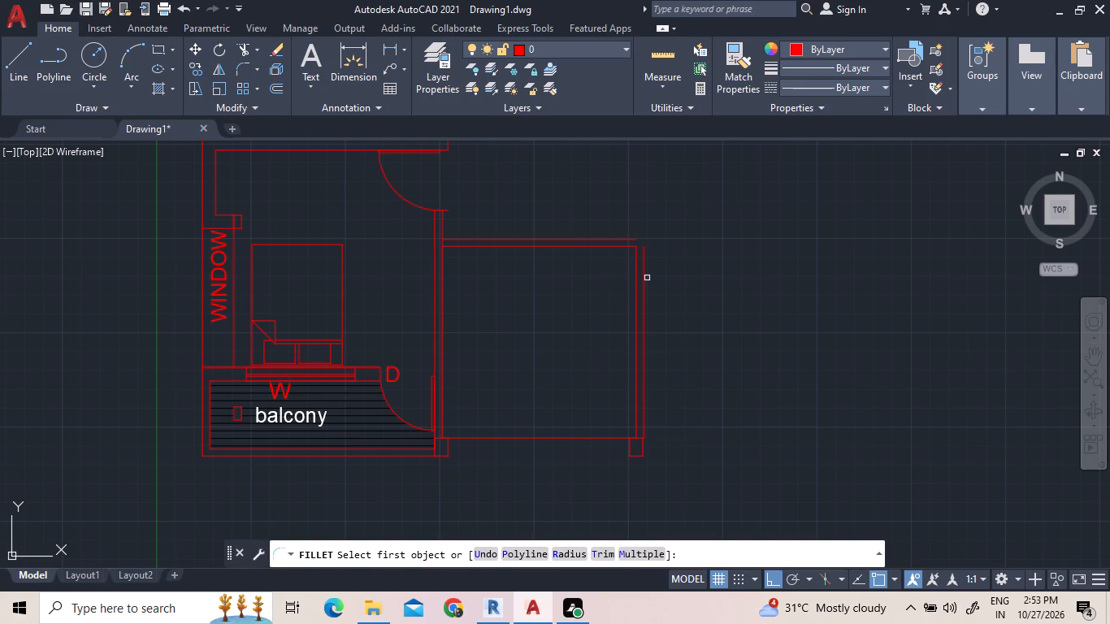
left_click(642, 279)
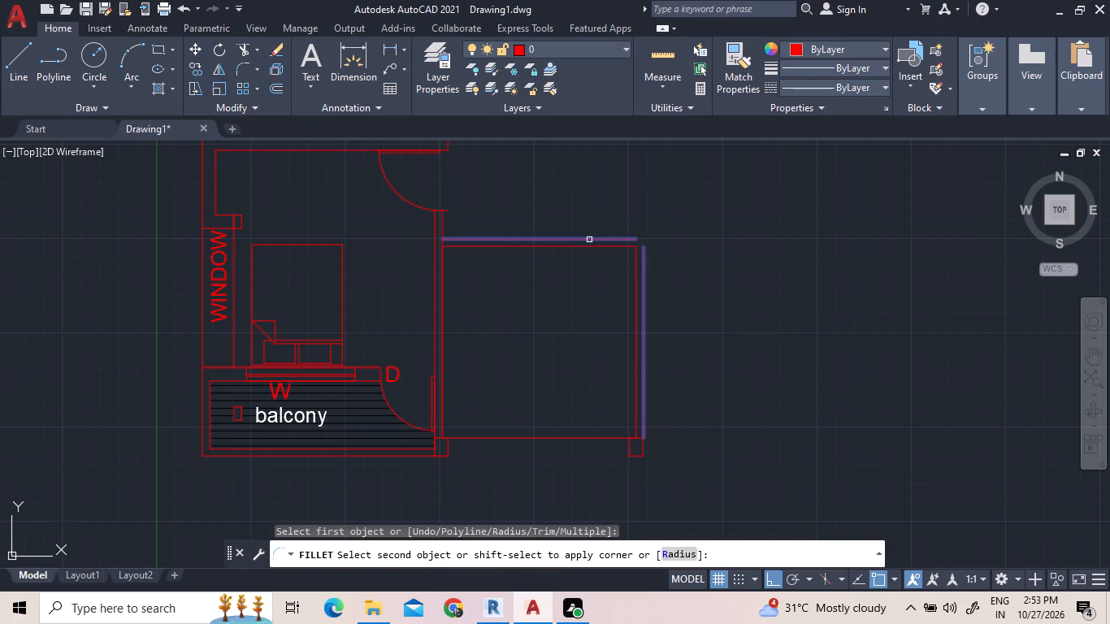
left_click(589, 240, "shift")
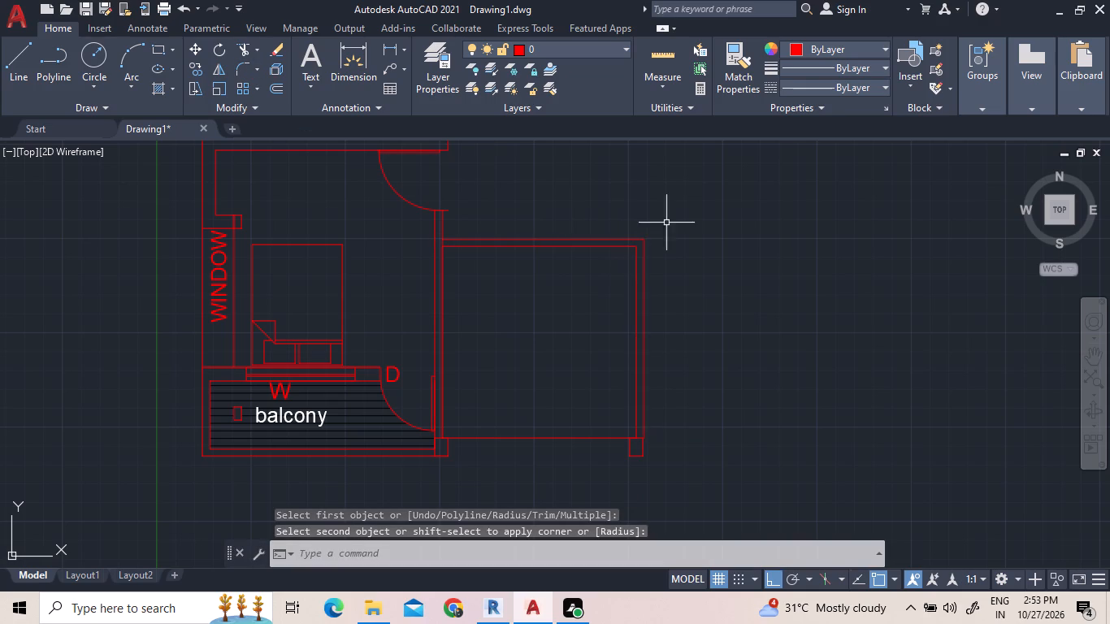
Examine how the new room's east and west wall lines meet the two southern corner columns.
scroll(653, 410, "up", 2)
scroll(620, 500, "up", 3)
left_click(699, 374)
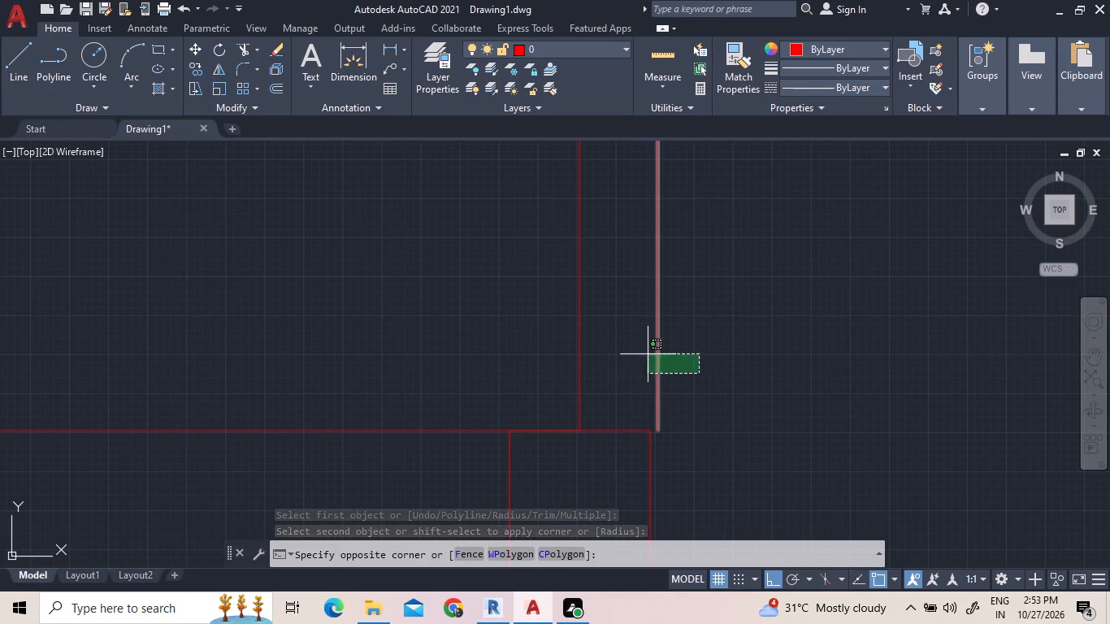
left_click(800, 352)
scroll(668, 376, "down", 4)
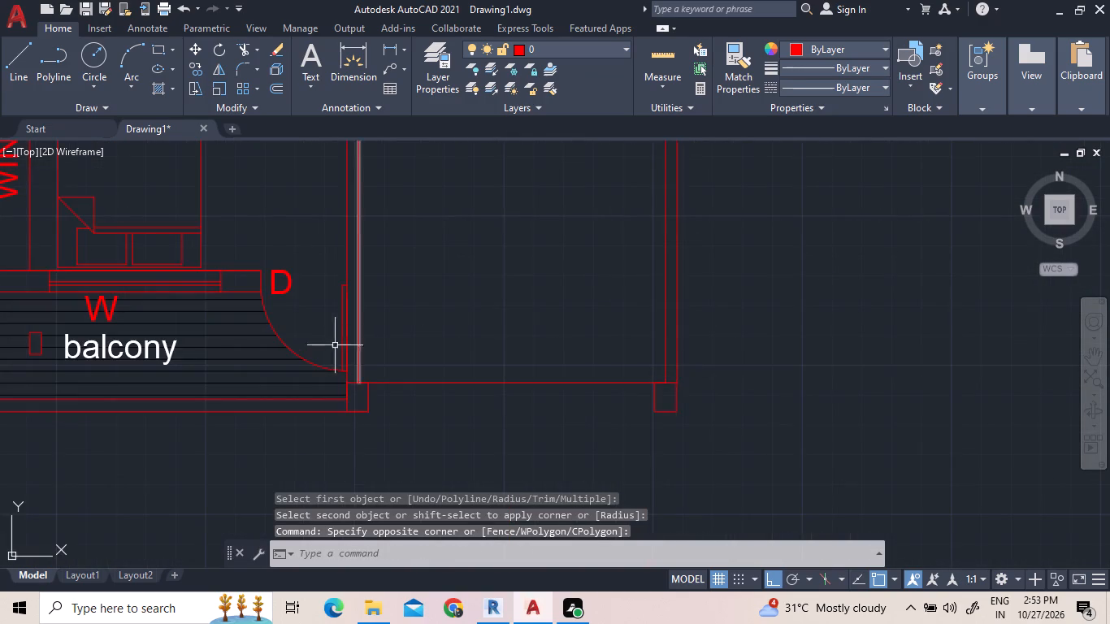
scroll(350, 368, "up", 4)
scroll(404, 443, "up", 4)
scroll(383, 377, "down", 2)
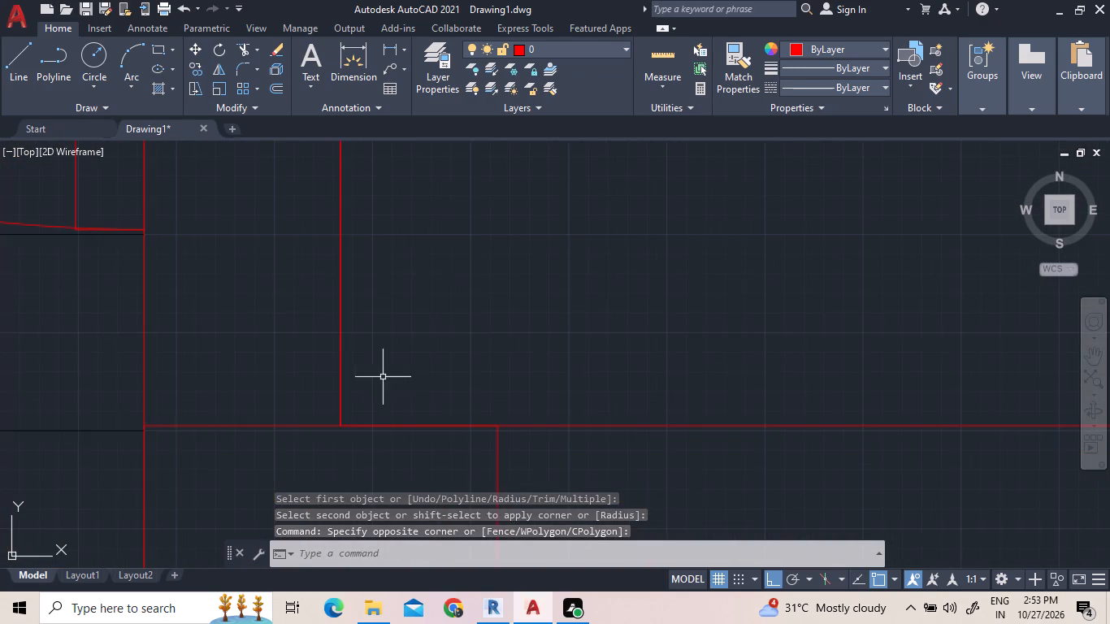
scroll(404, 443, "up", 4)
scroll(239, 349, "down", 2)
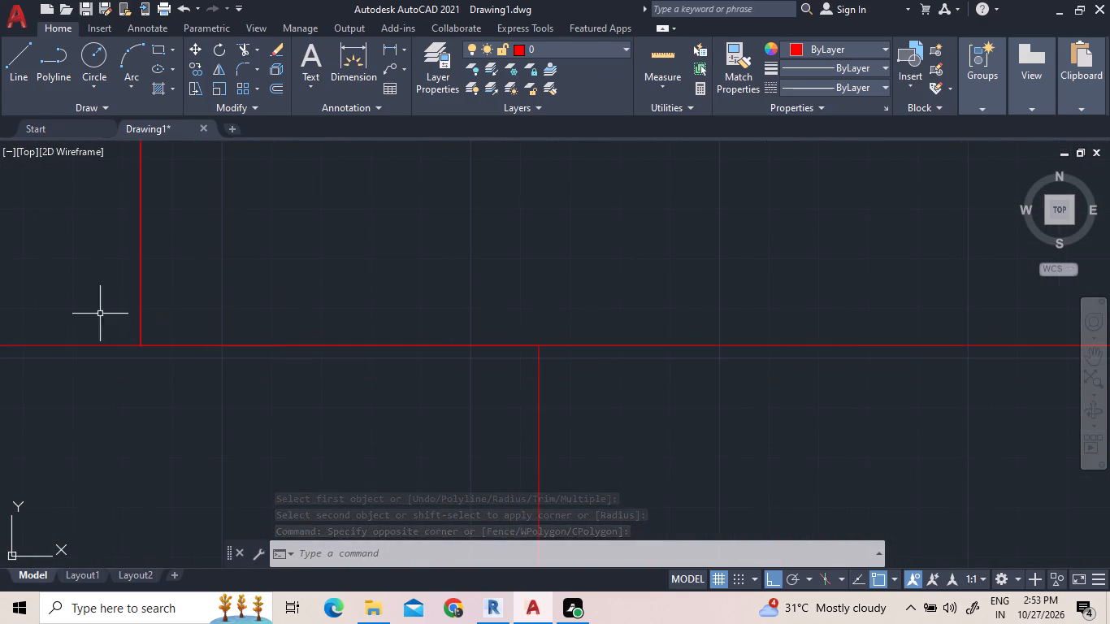
scroll(121, 331, "up", 3)
scroll(183, 390, "up", 7)
scroll(280, 362, "up", 2)
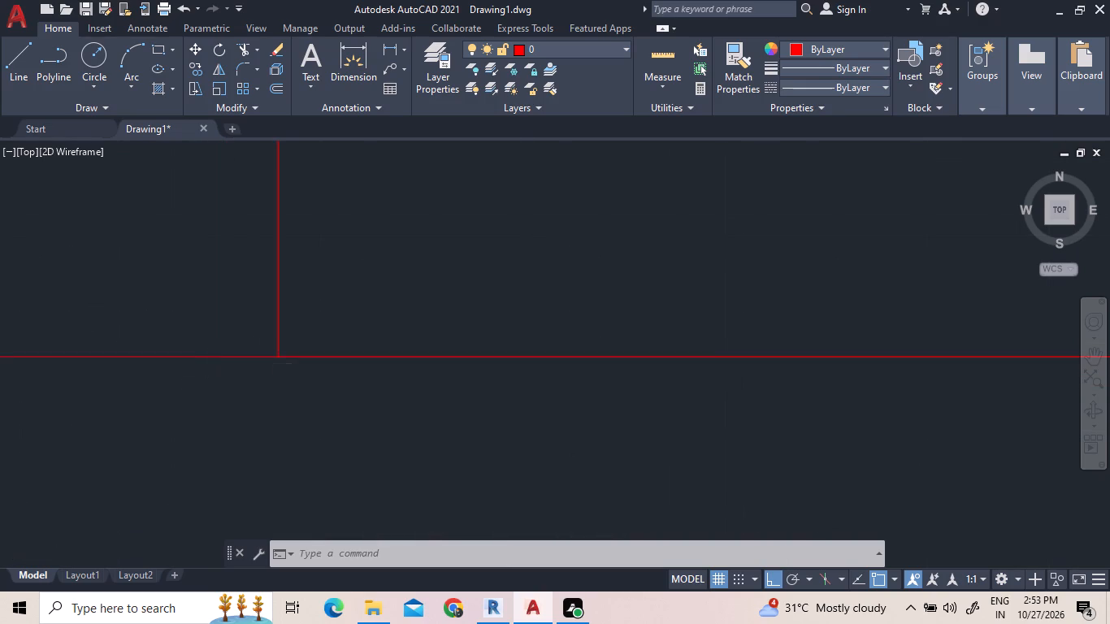
scroll(282, 362, "up", 3)
scroll(272, 342, "down", 20)
scroll(272, 342, "down", 1)
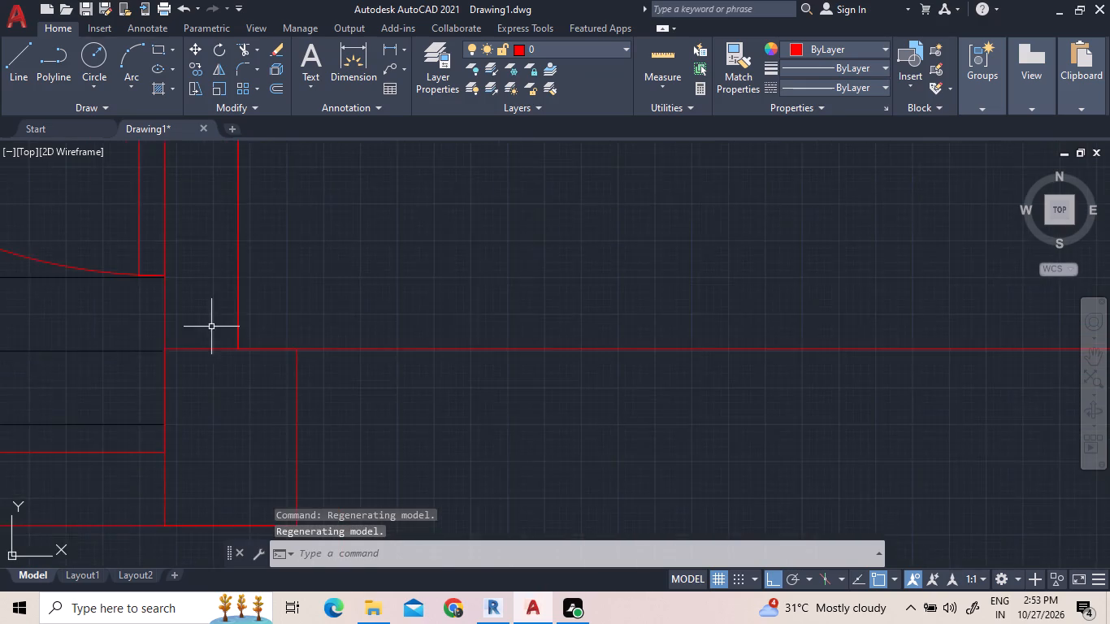
scroll(210, 324, "down", 9)
scroll(243, 249, "up", 4)
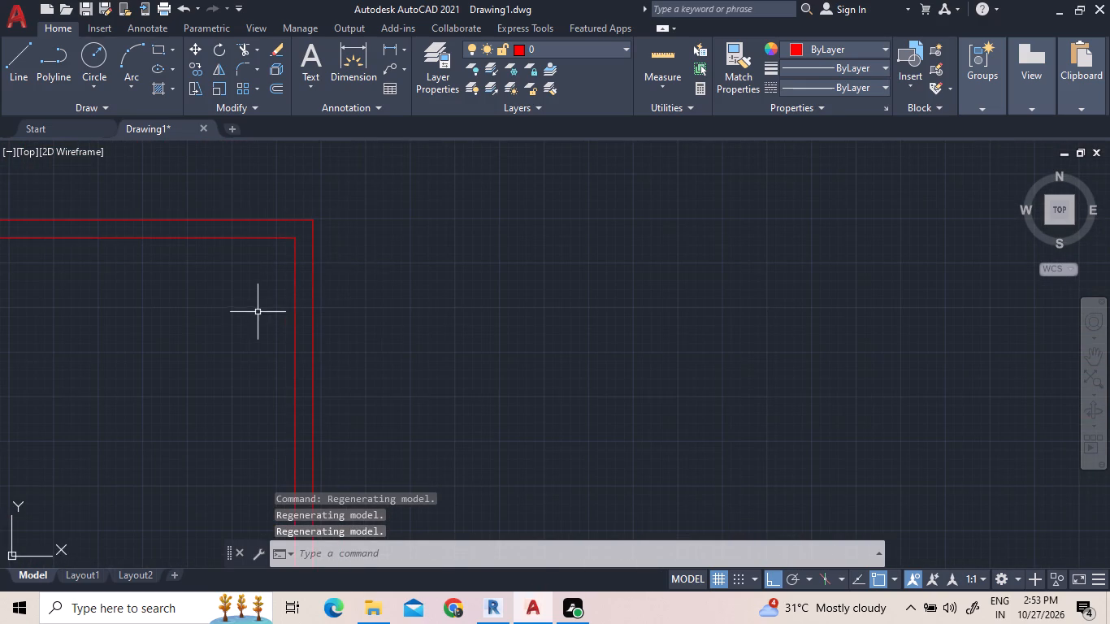
middle_click_drag(271, 318, 292, 253)
scroll(271, 318, "up", 1)
scroll(403, 276, "down", 3)
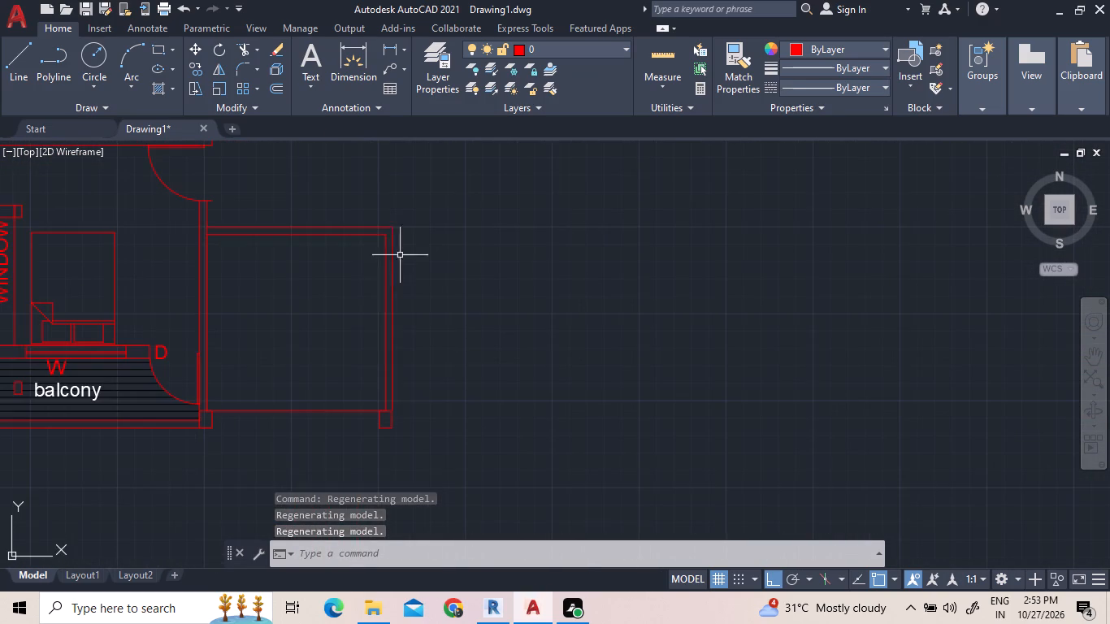
Move the new room's outer east wall line from its south endpoint onto the southeast column's northeast corner.
scroll(405, 418, "up", 4)
left_click(371, 331)
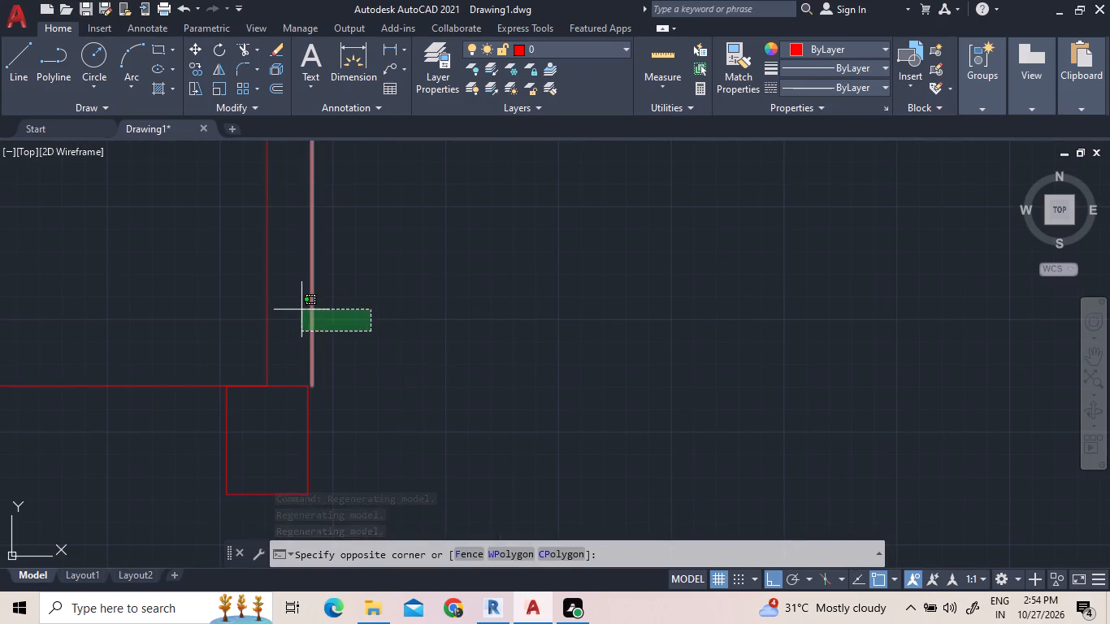
left_click(301, 310)
right_click(307, 310)
left_click(320, 313)
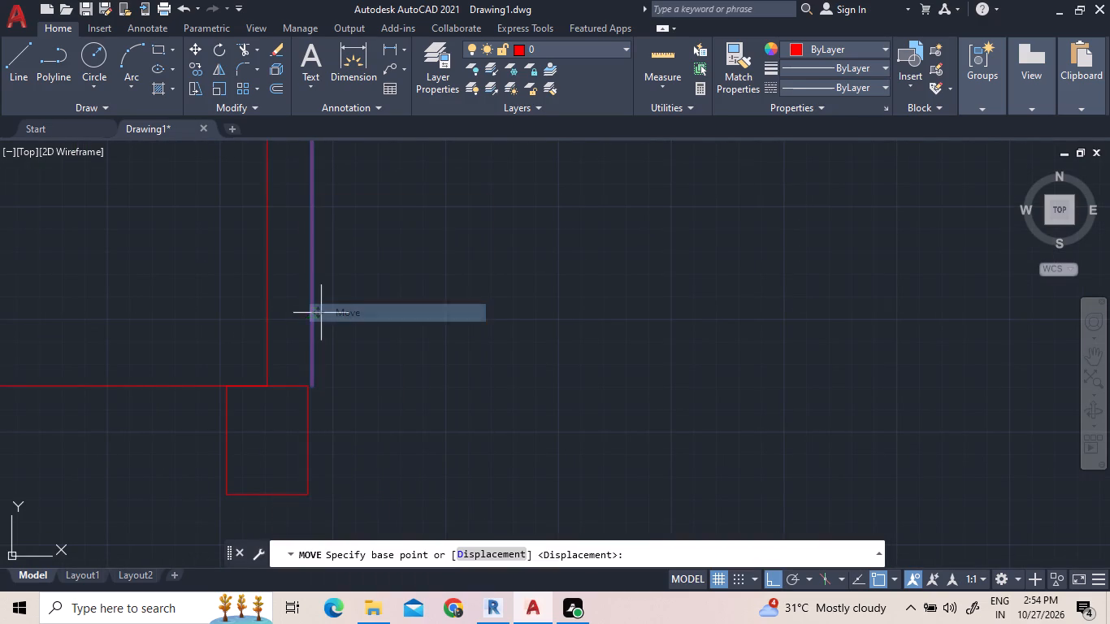
scroll(332, 400, "up", 4)
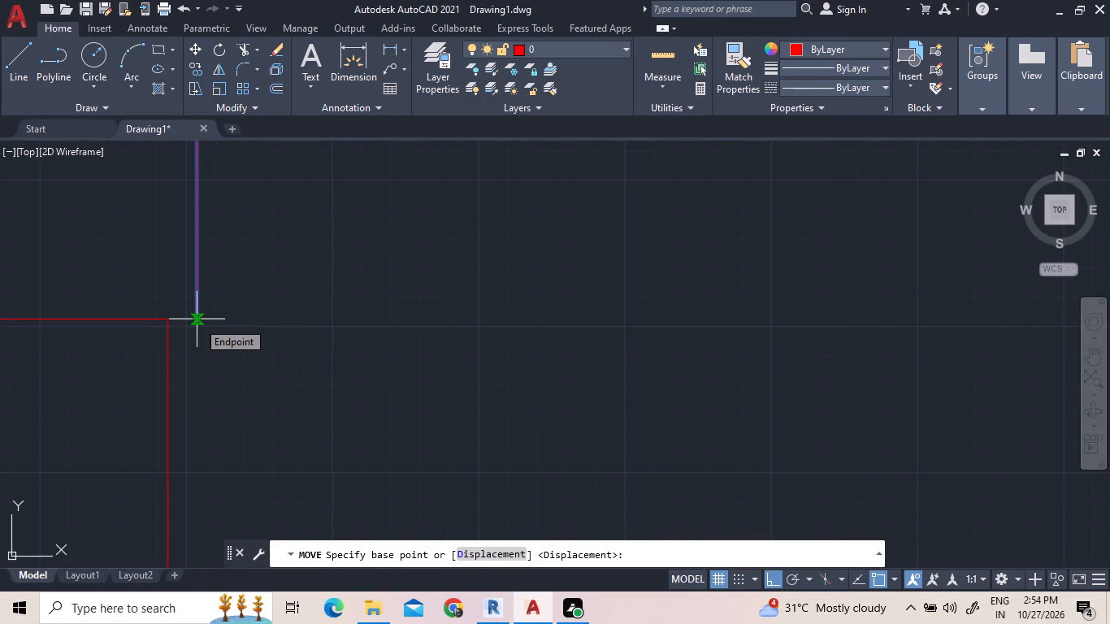
left_click(197, 322)
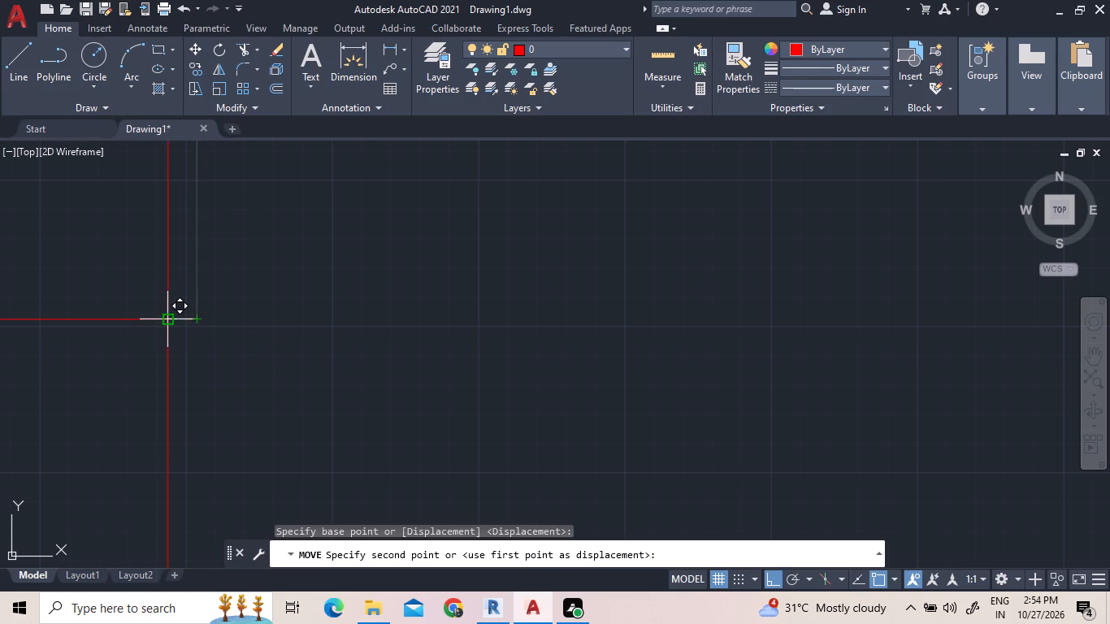
left_click(164, 320)
Trim the overhang of the outer north wall line beyond the new room's outer east wall line.
scroll(271, 349, "down", 10)
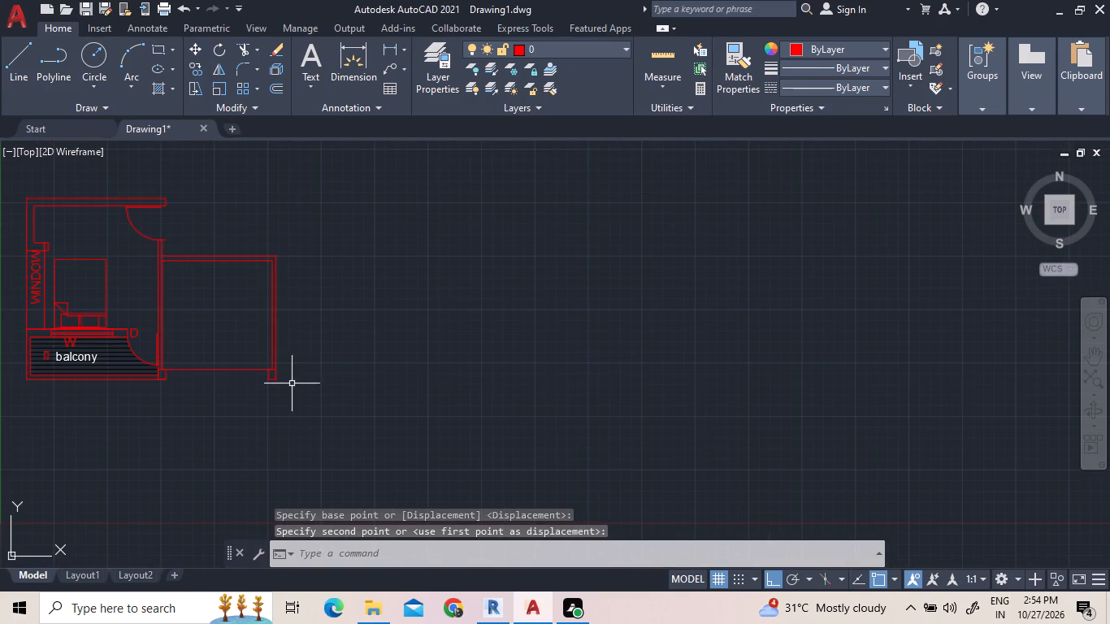
scroll(273, 239, "up", 3)
scroll(294, 301, "up", 2)
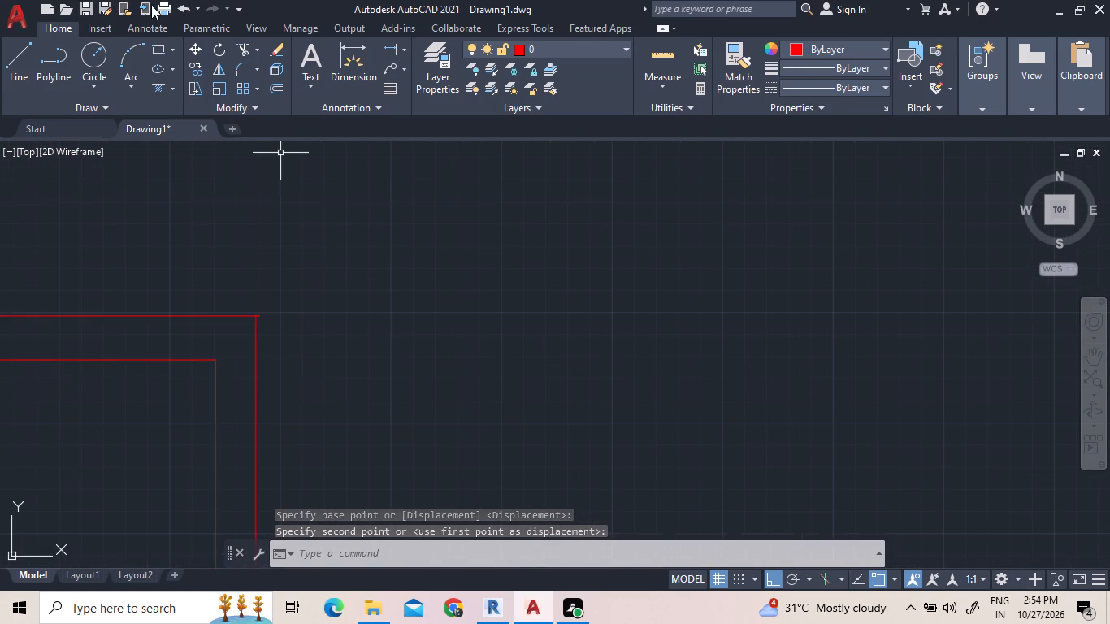
left_click(246, 52)
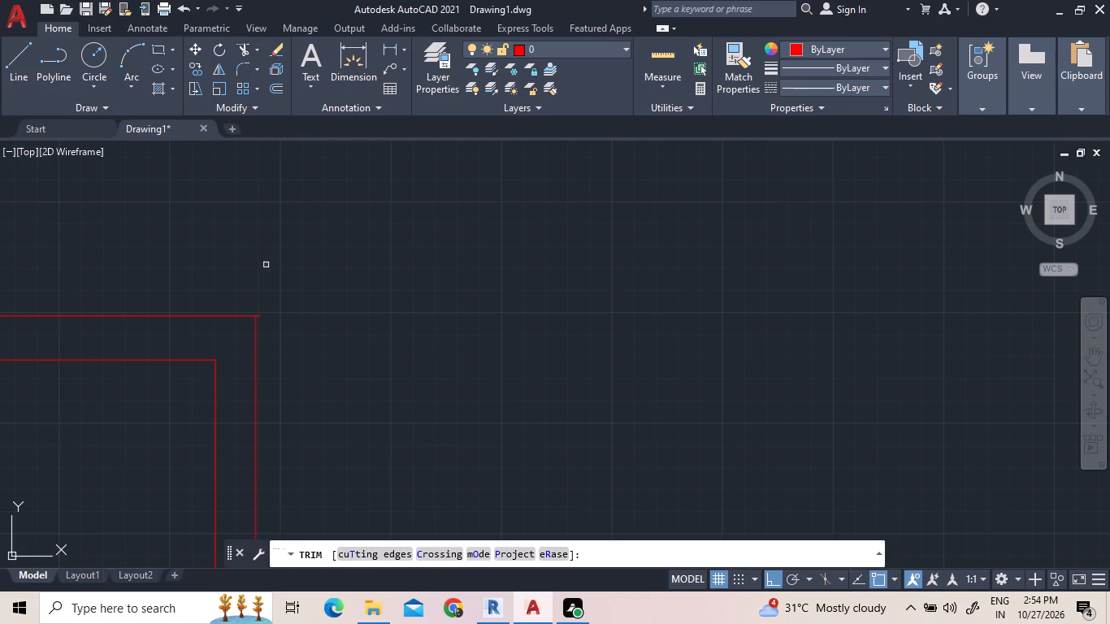
left_click(258, 316)
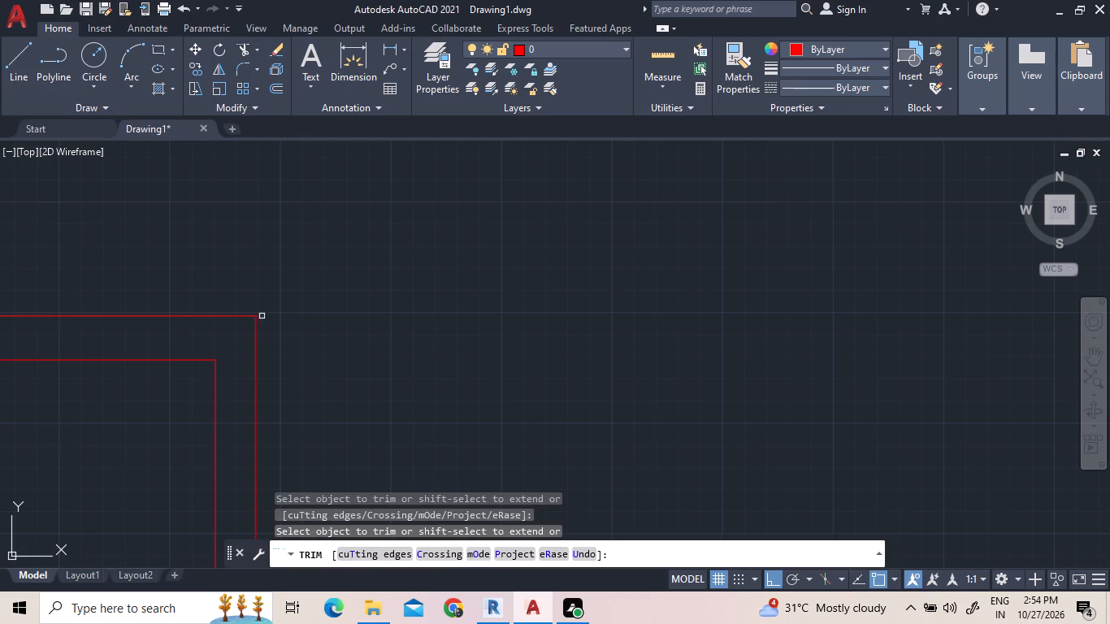
Trim the bedroom east wall's outer face between the two lines of the new room's north wall.
scroll(245, 270, "down", 5)
scroll(186, 298, "up", 4)
left_click(118, 288)
scroll(120, 304, "up", 4)
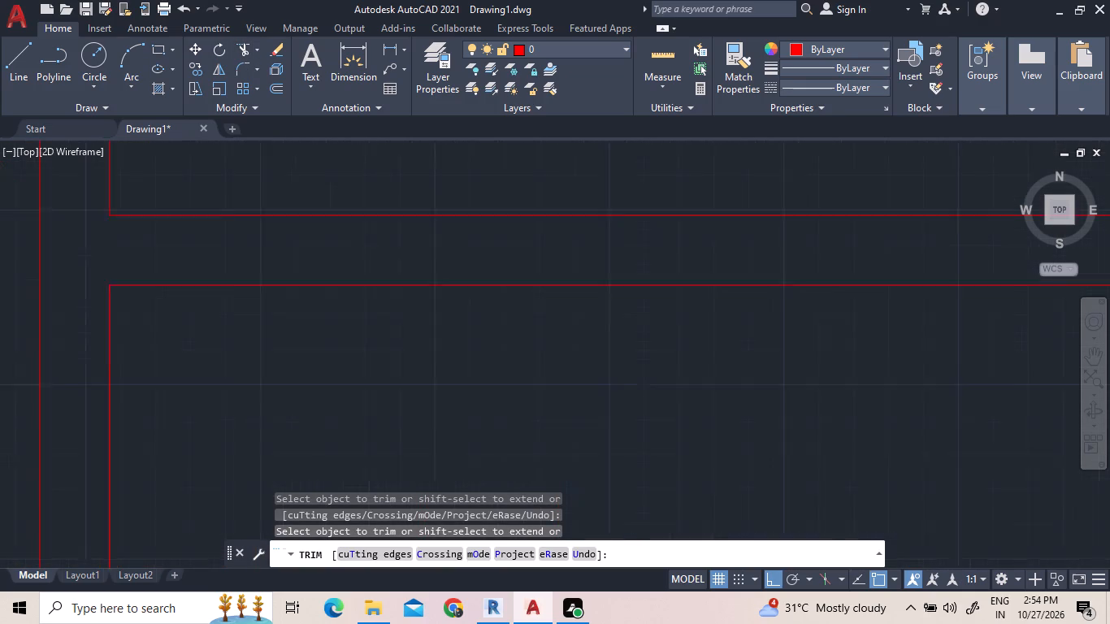
scroll(102, 269, "up", 4)
scroll(126, 319, "down", 4)
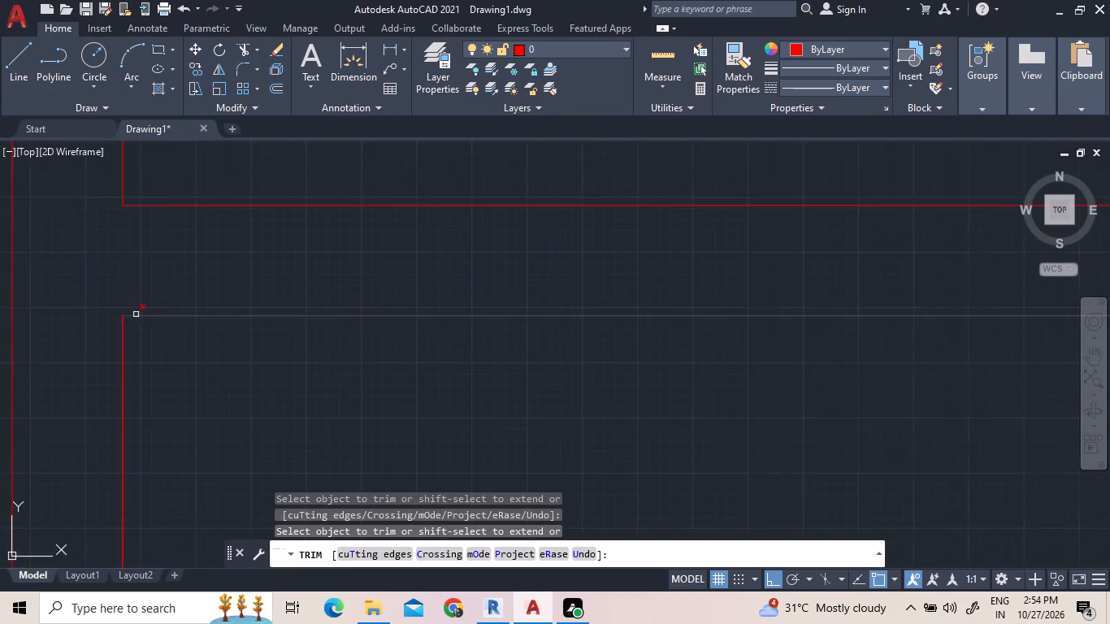
scroll(160, 300, "down", 4)
right_click(249, 233)
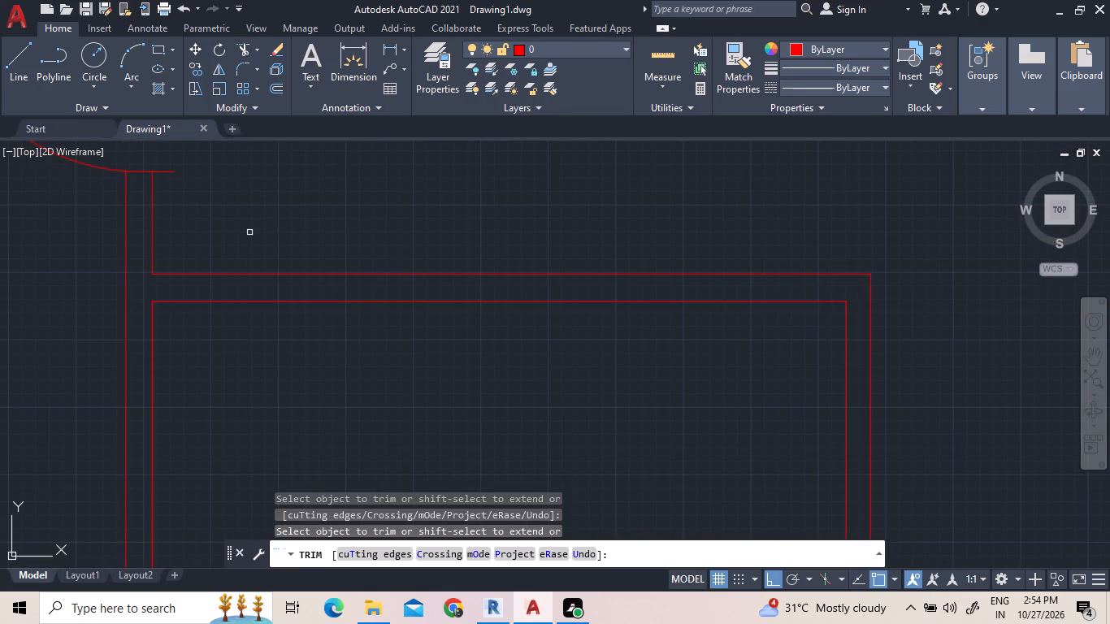
left_click(258, 242)
Move the bedroom's northeast door block west so its jamb end aligns with the east wall's outer face.
scroll(306, 229, "down", 4)
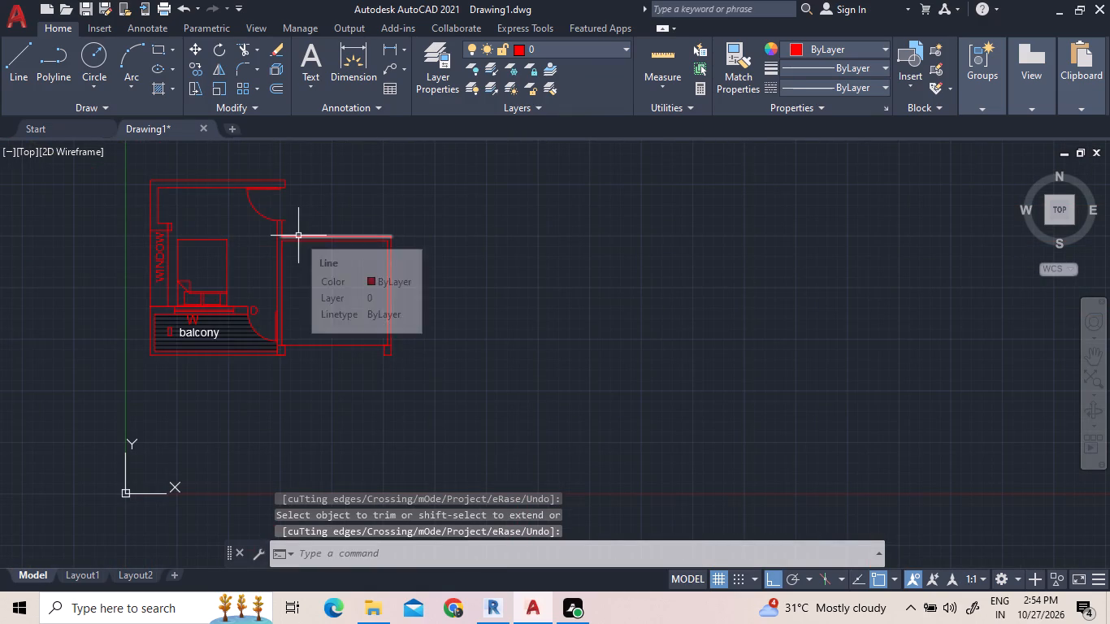
middle_click_drag(333, 181, 318, 201)
scroll(323, 200, "down", 1)
scroll(318, 201, "up", 1)
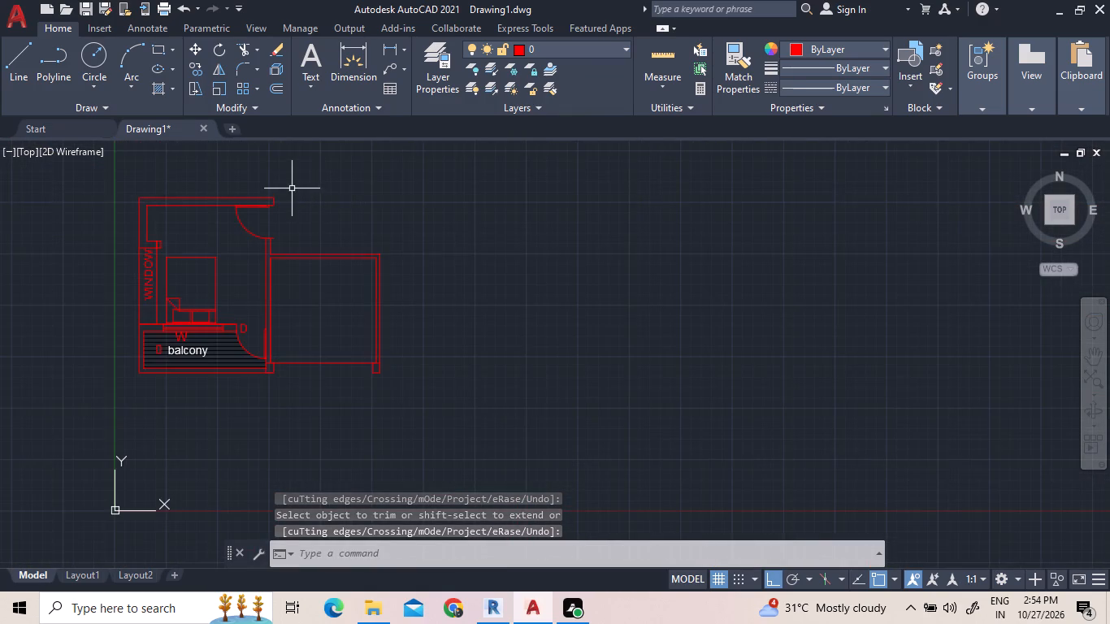
scroll(283, 197, "up", 2)
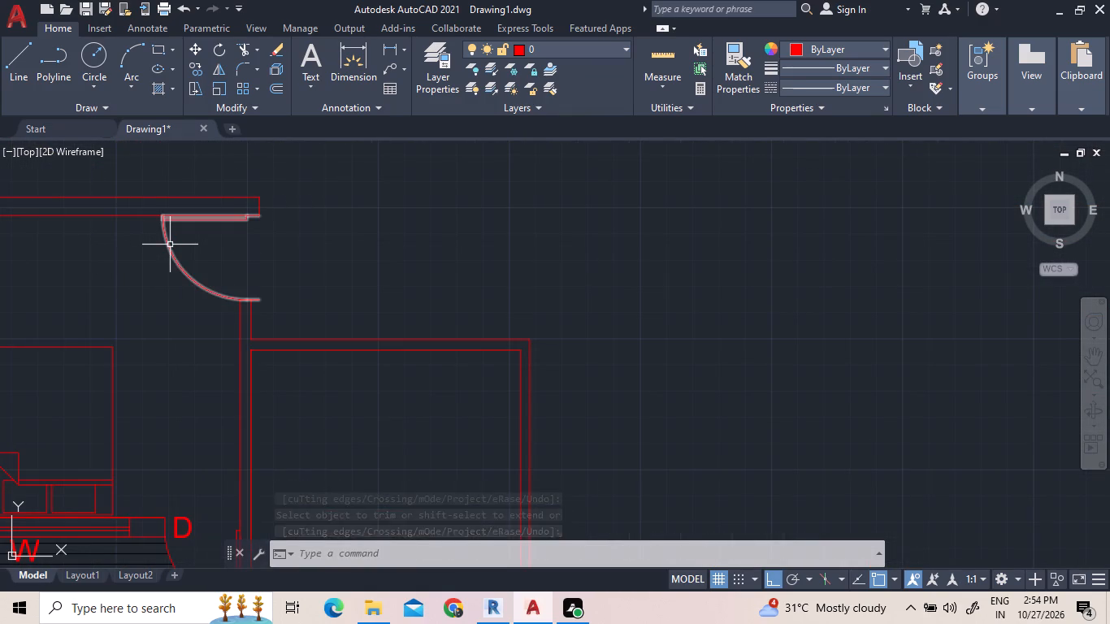
left_click(170, 245)
right_click(408, 237)
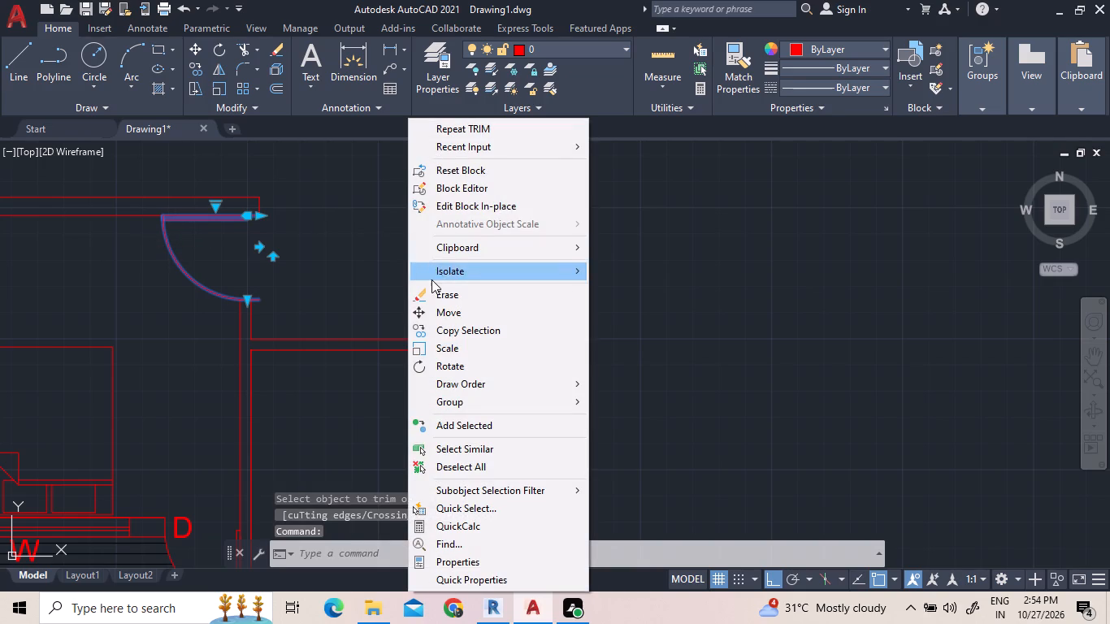
left_click(453, 310)
scroll(260, 313, "up", 4)
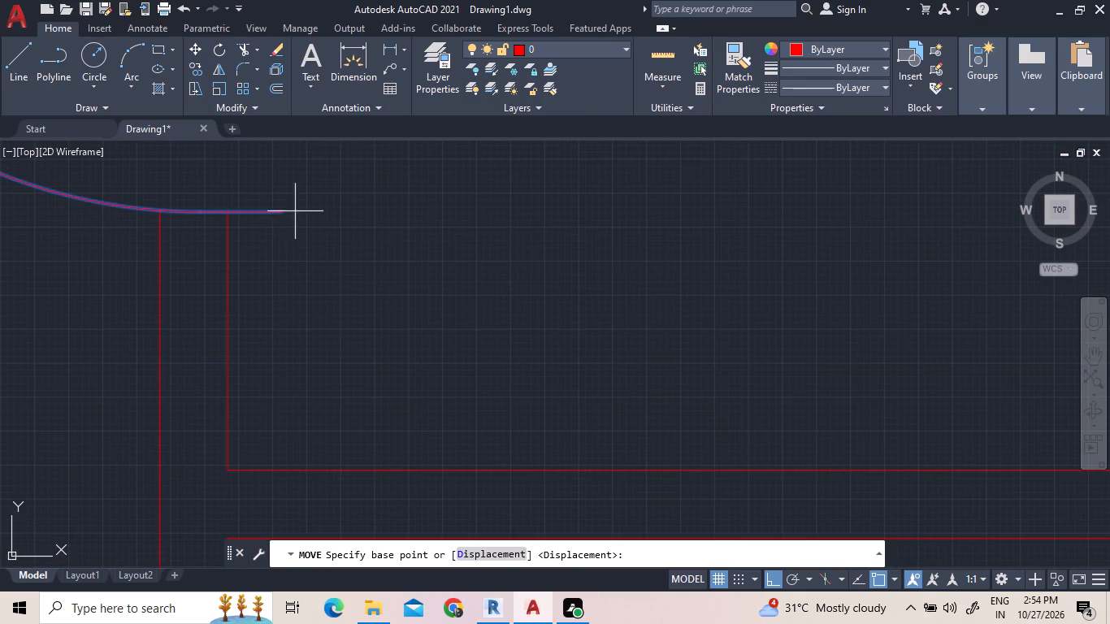
left_click(280, 211)
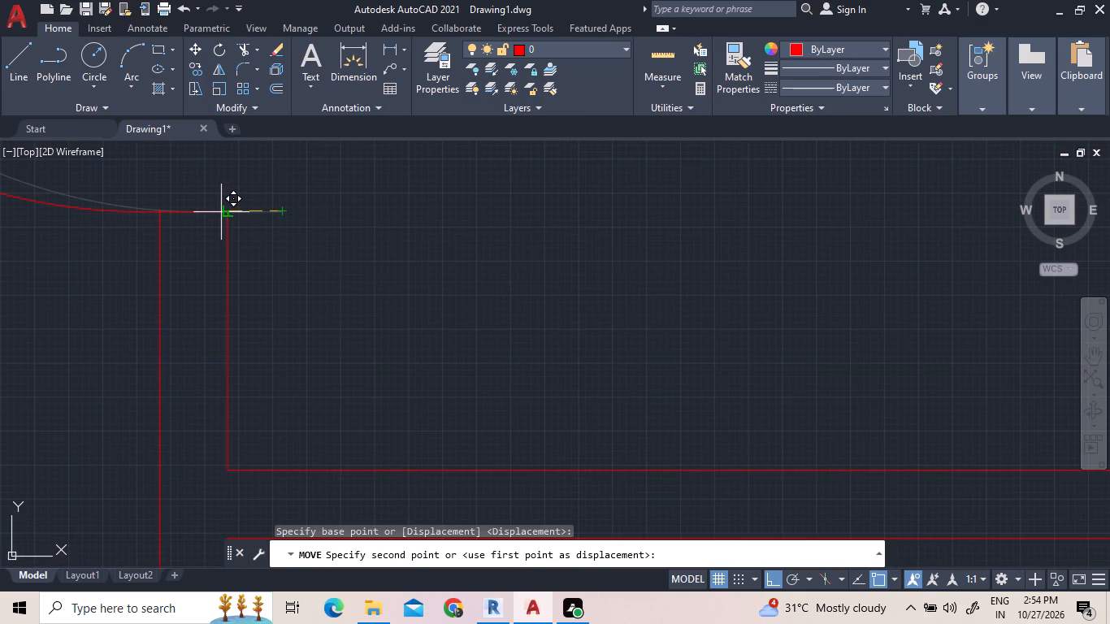
left_click(223, 211)
scroll(404, 295, "down", 5)
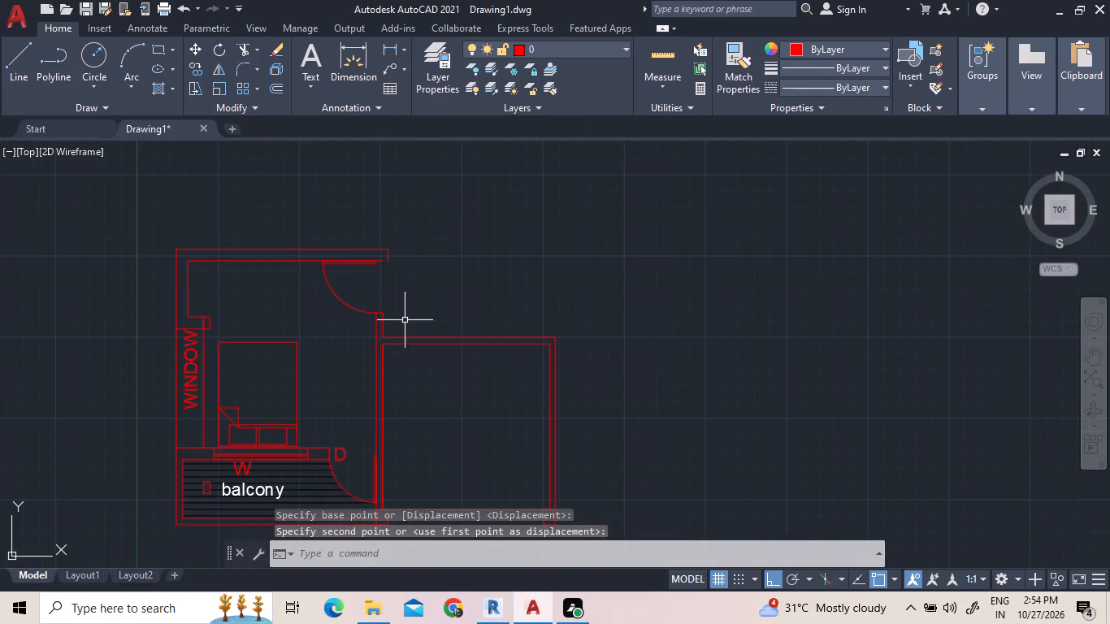
Move the same door block slightly north so its lower jamb end snaps to the top end of the east wall's outer face.
scroll(403, 316, "up", 5)
scroll(167, 274, "up", 5)
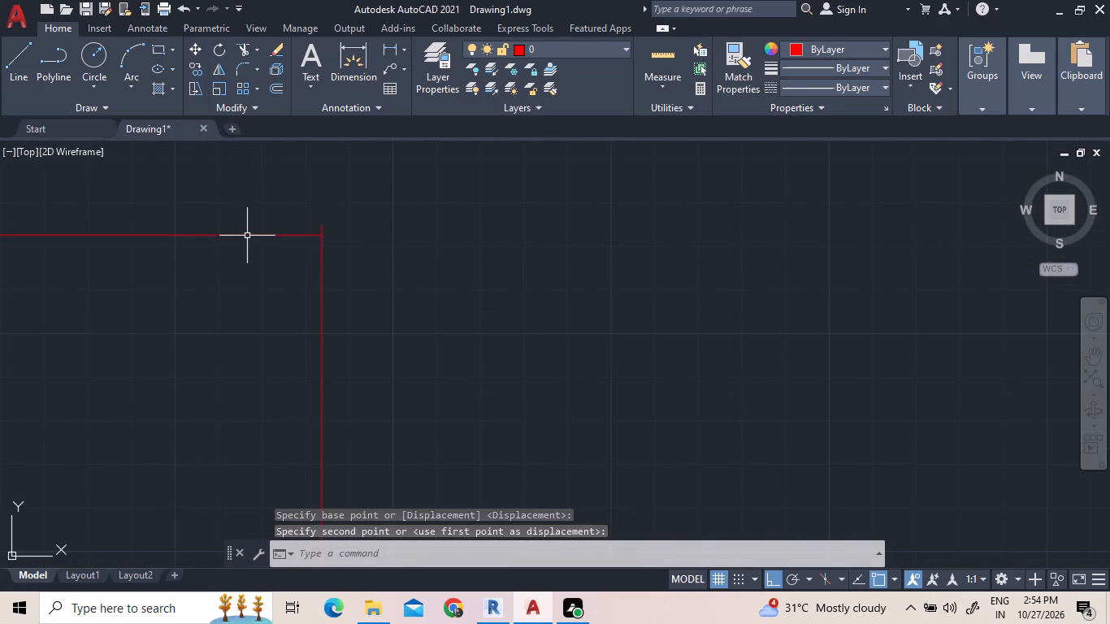
left_click(241, 235)
right_click(285, 206)
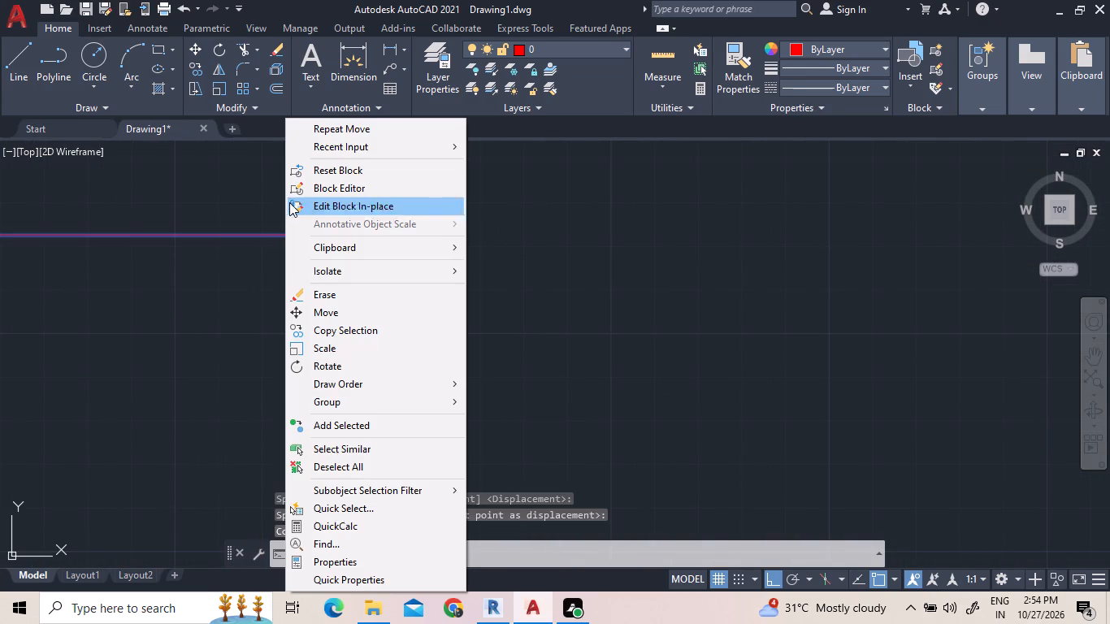
left_click(315, 308)
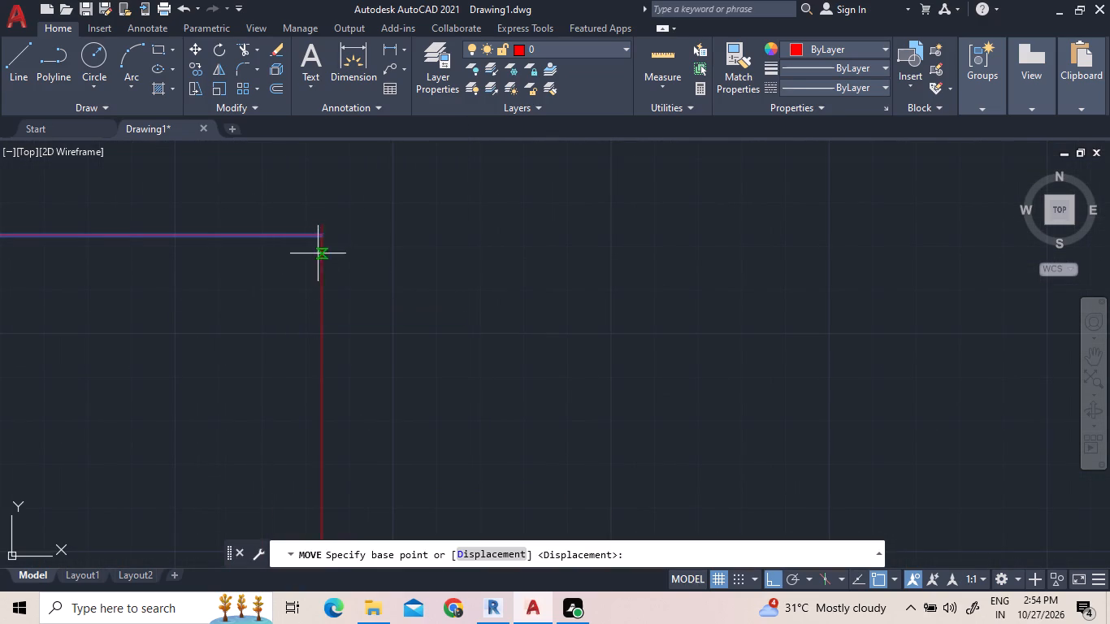
left_click(321, 239)
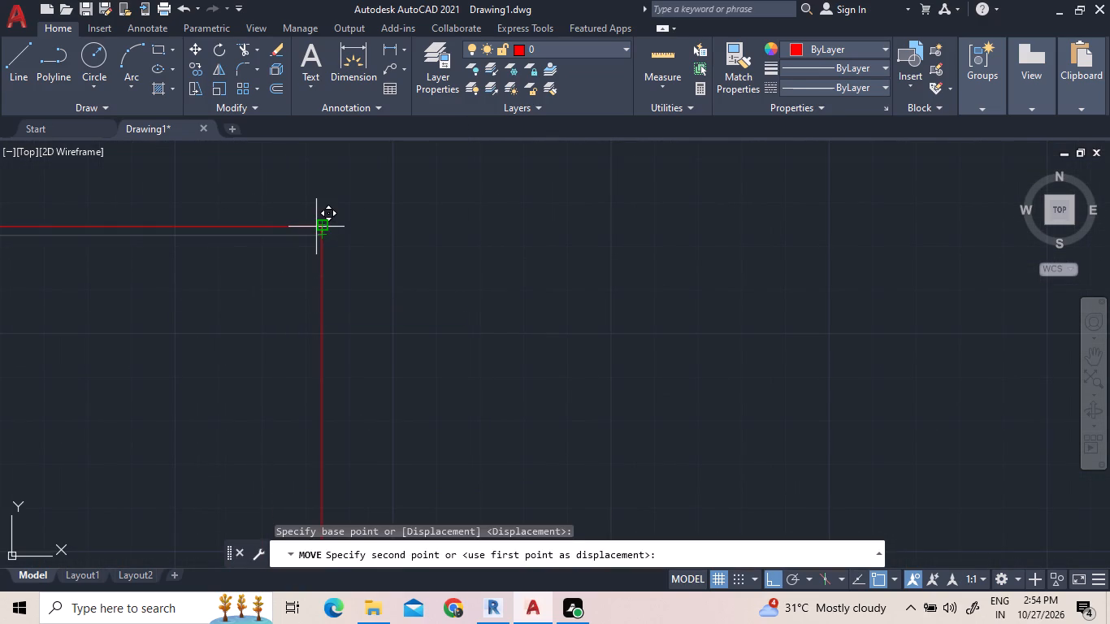
left_click(322, 228)
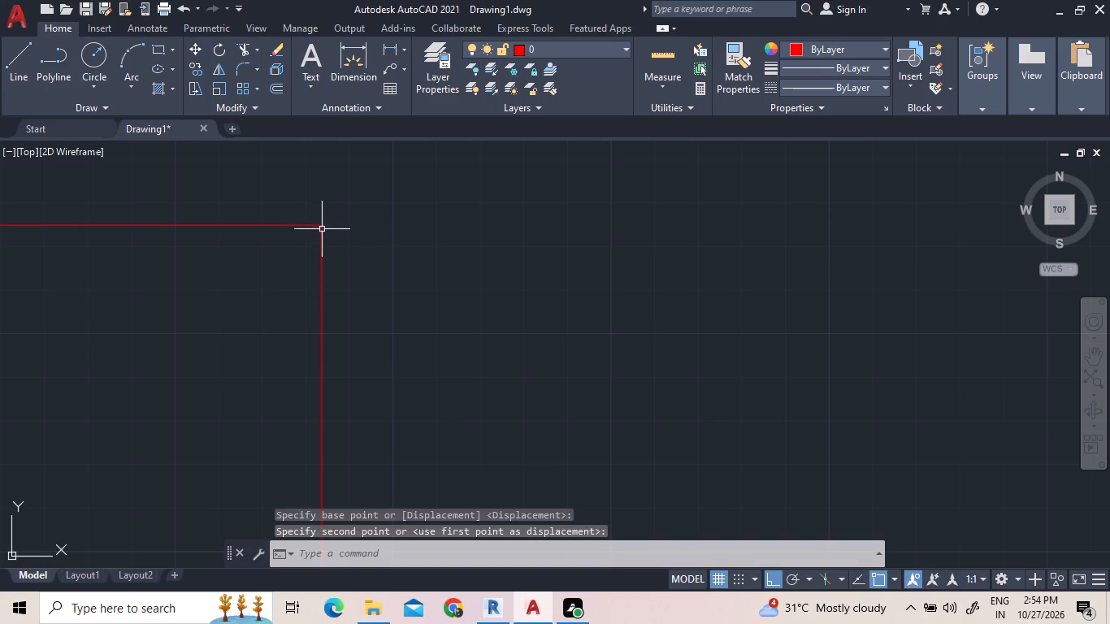
Draw a horizontal line from the centre of the new room's southwest column to the centre of its southeast column.
scroll(315, 211, "up", 4)
scroll(349, 298, "up", 4)
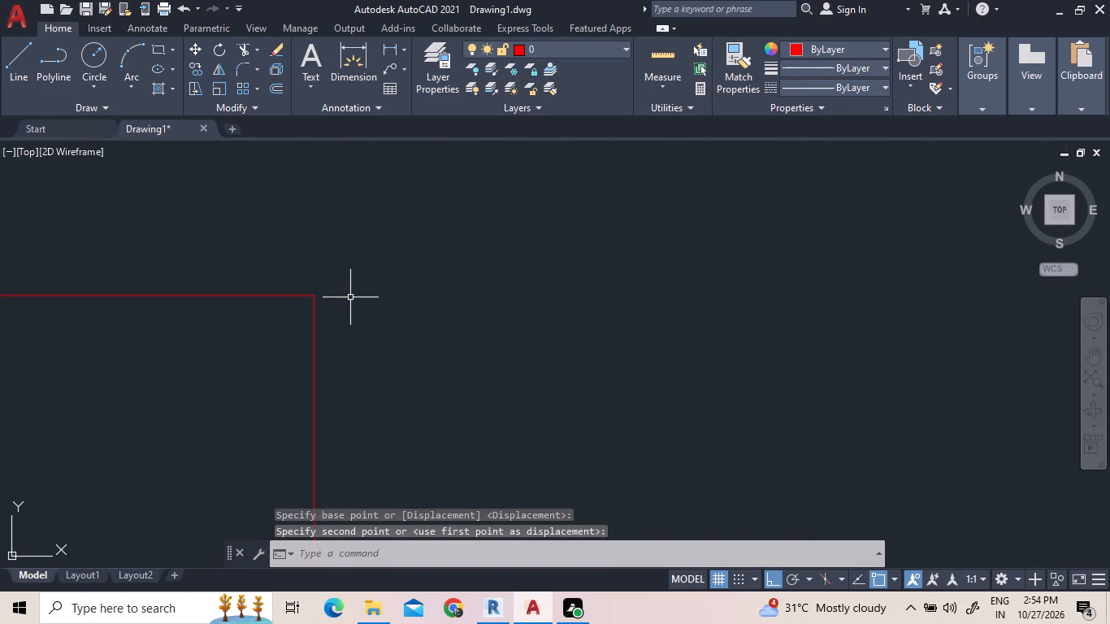
scroll(293, 291, "up", 4)
scroll(310, 284, "down", 15)
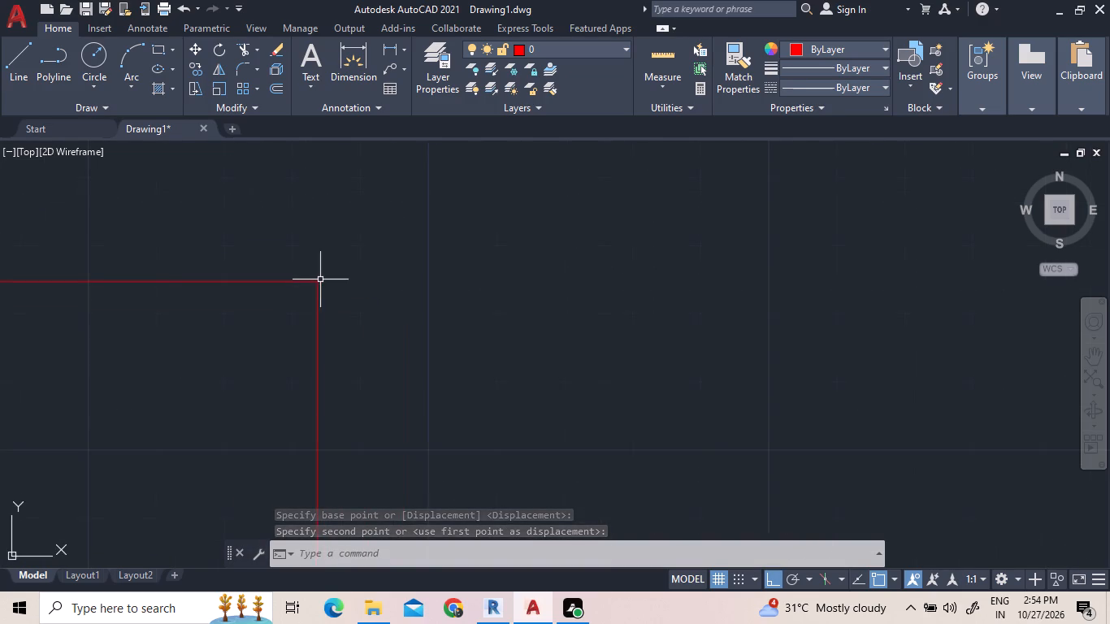
scroll(320, 279, "down", 15)
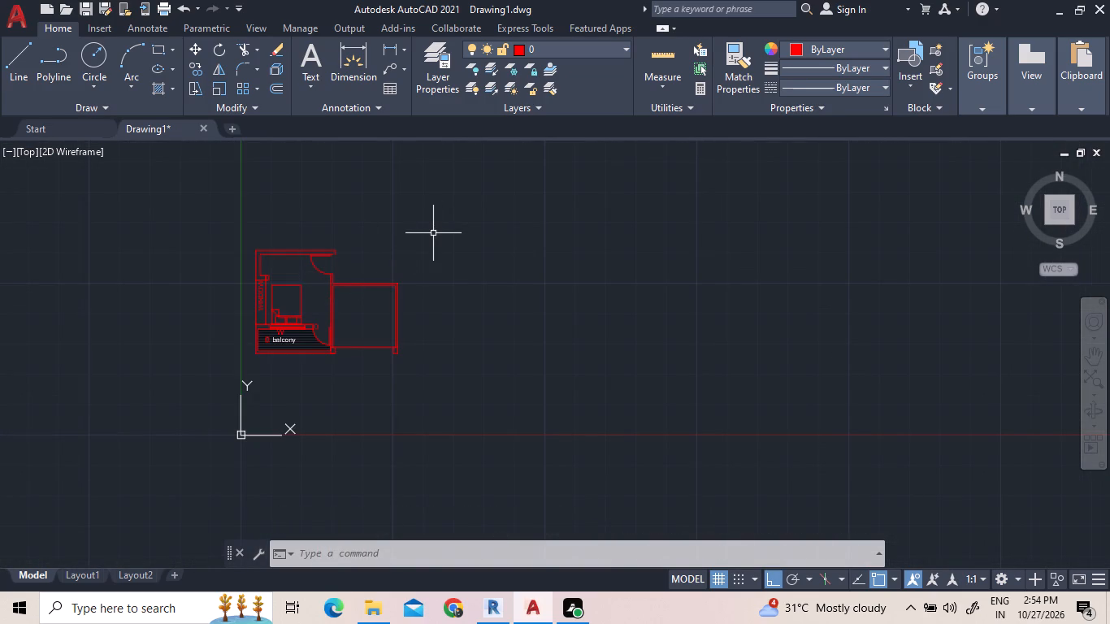
middle_click_drag(432, 233, 362, 221)
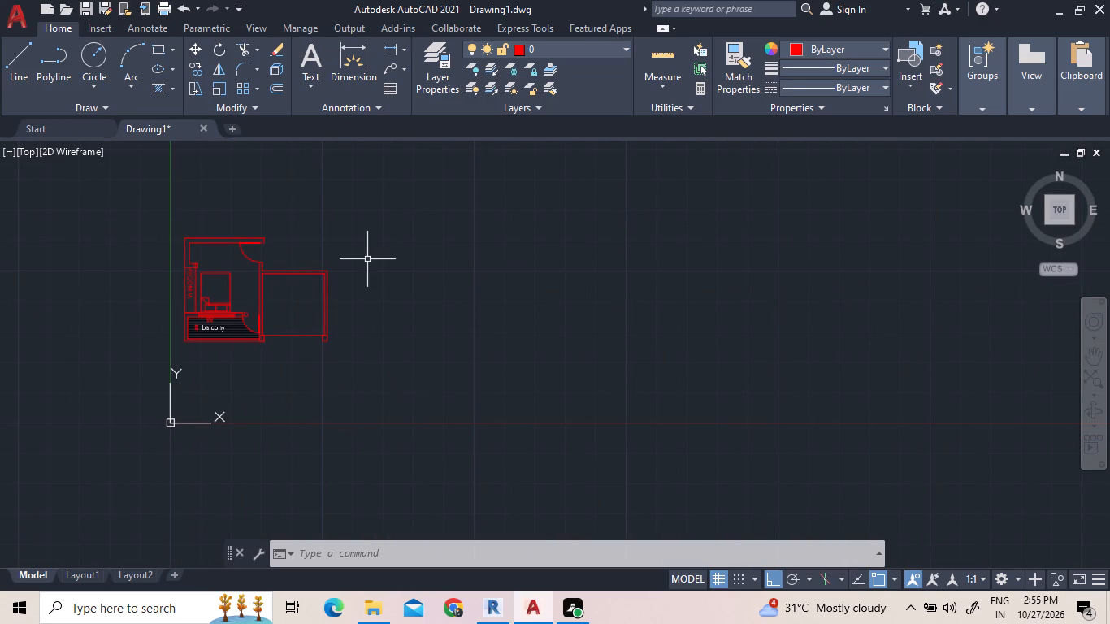
middle_click_drag(371, 260, 371, 209)
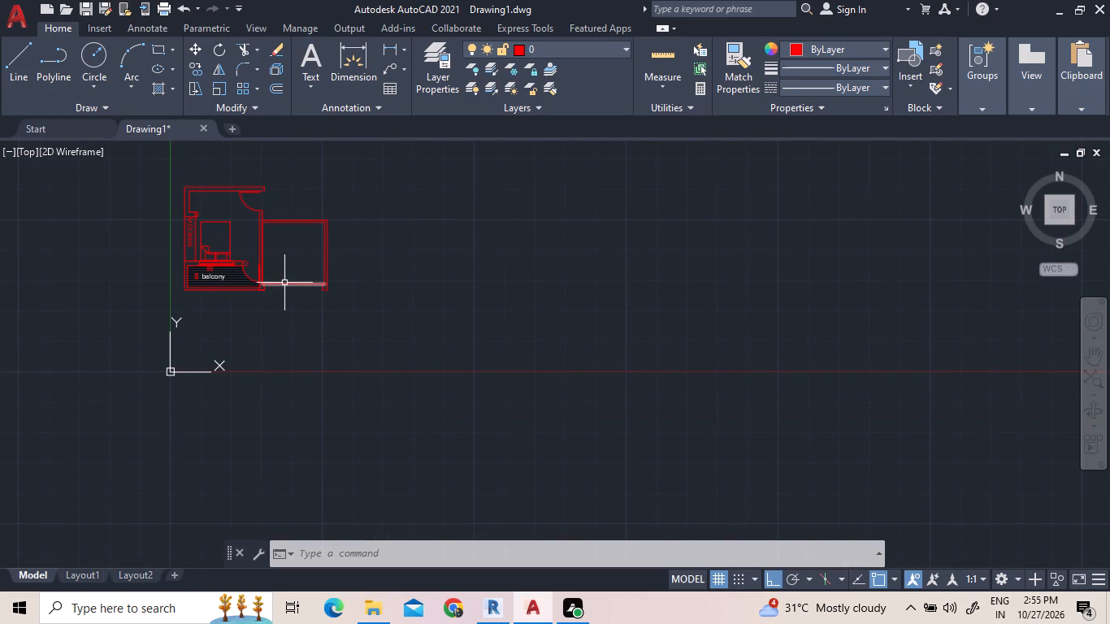
scroll(284, 283, "up", 2)
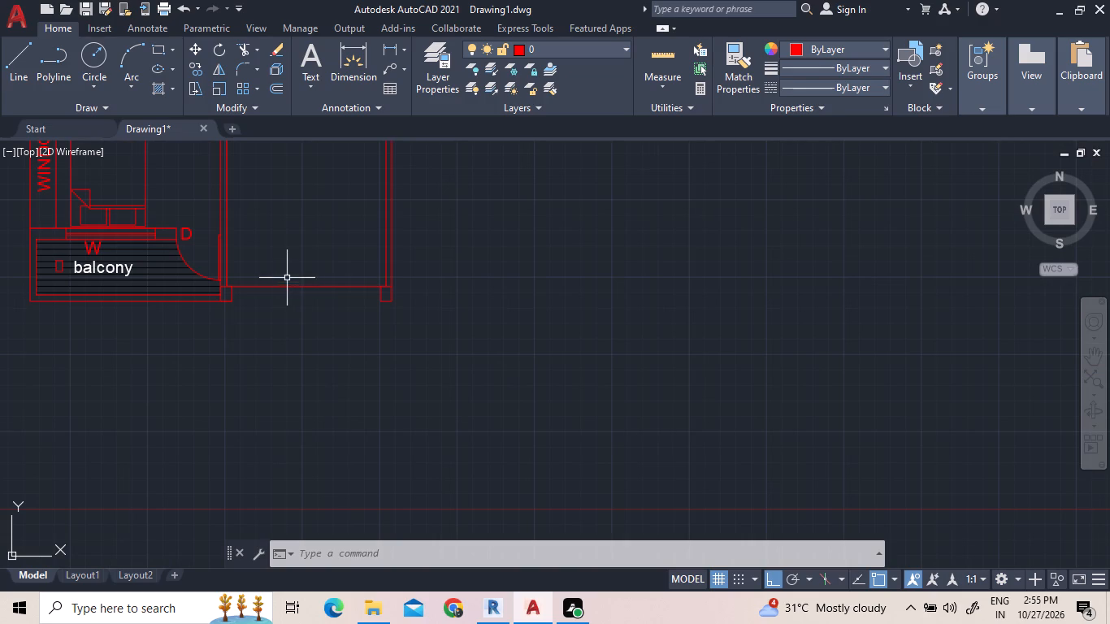
middle_click_drag(330, 319, 312, 280)
scroll(332, 257, "up", 2)
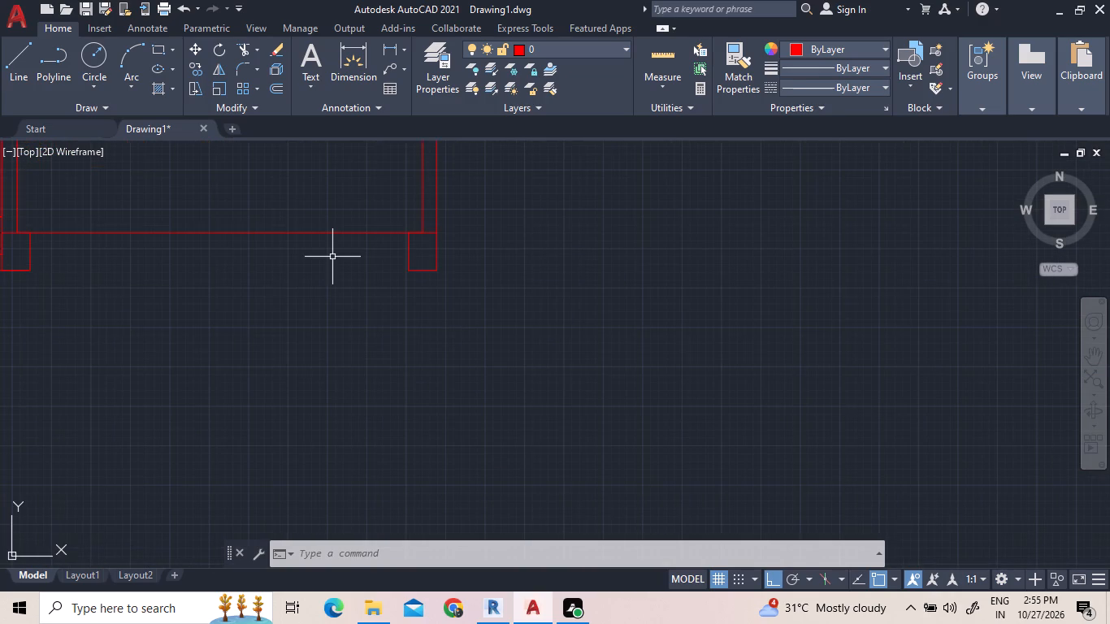
left_click(20, 67)
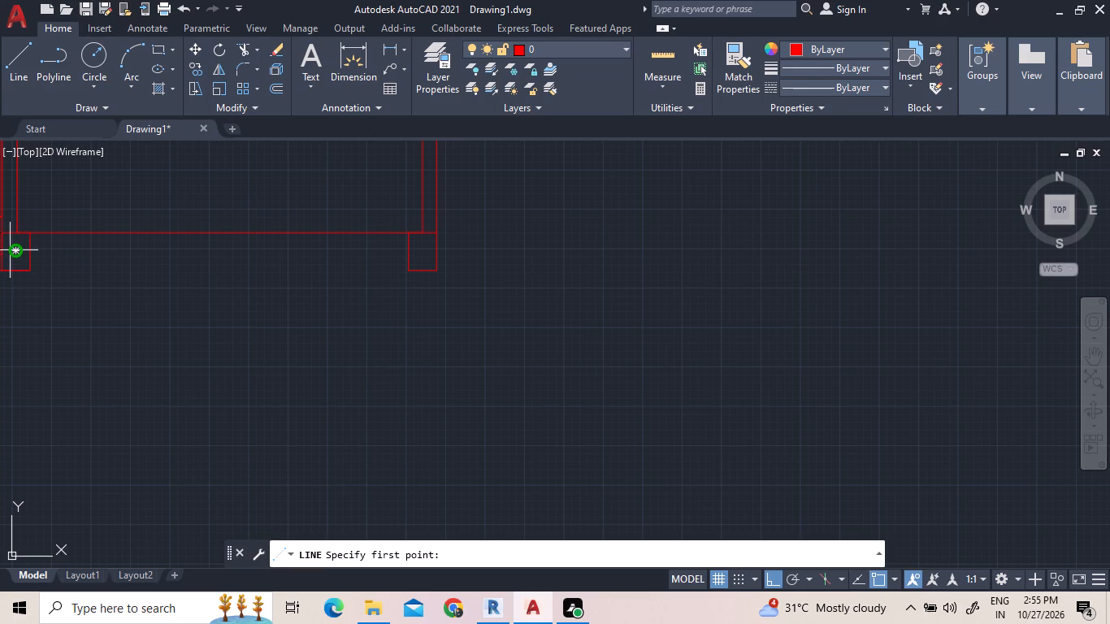
left_click(12, 252)
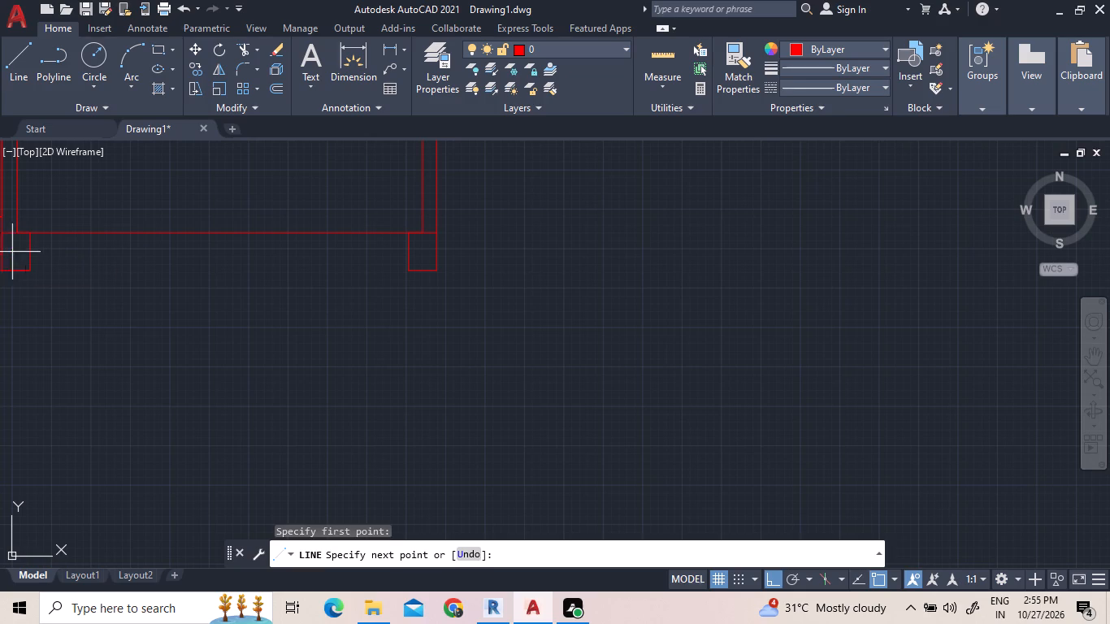
left_click(424, 249)
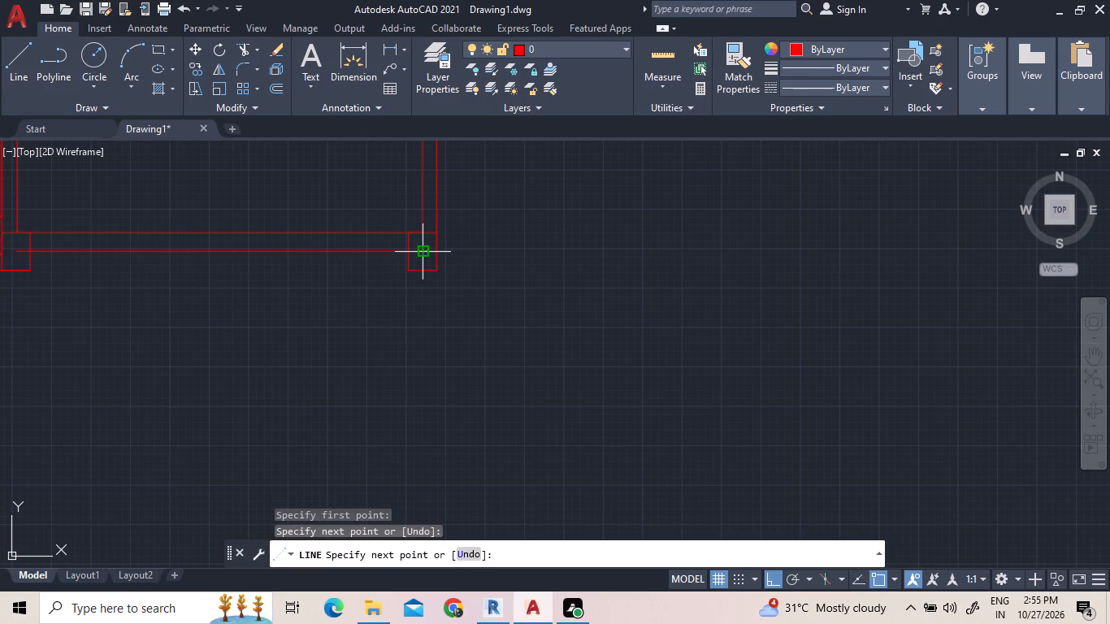
right_click(343, 204)
left_click(363, 219)
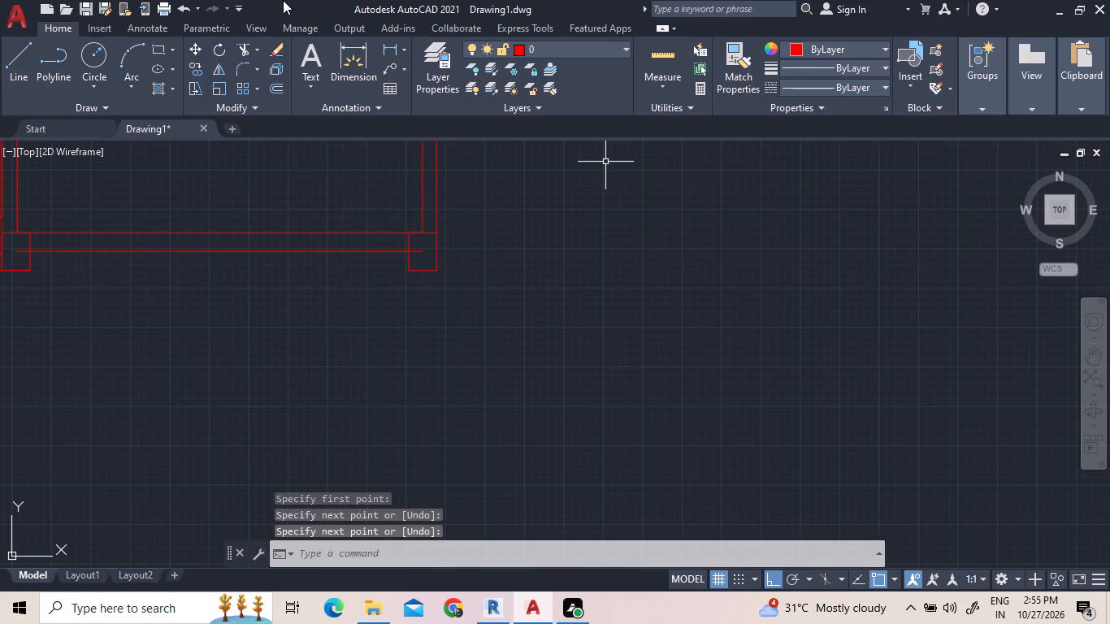
Trim the new south wall line's two end segments lying inside the southwest and southeast columns.
left_click(246, 49)
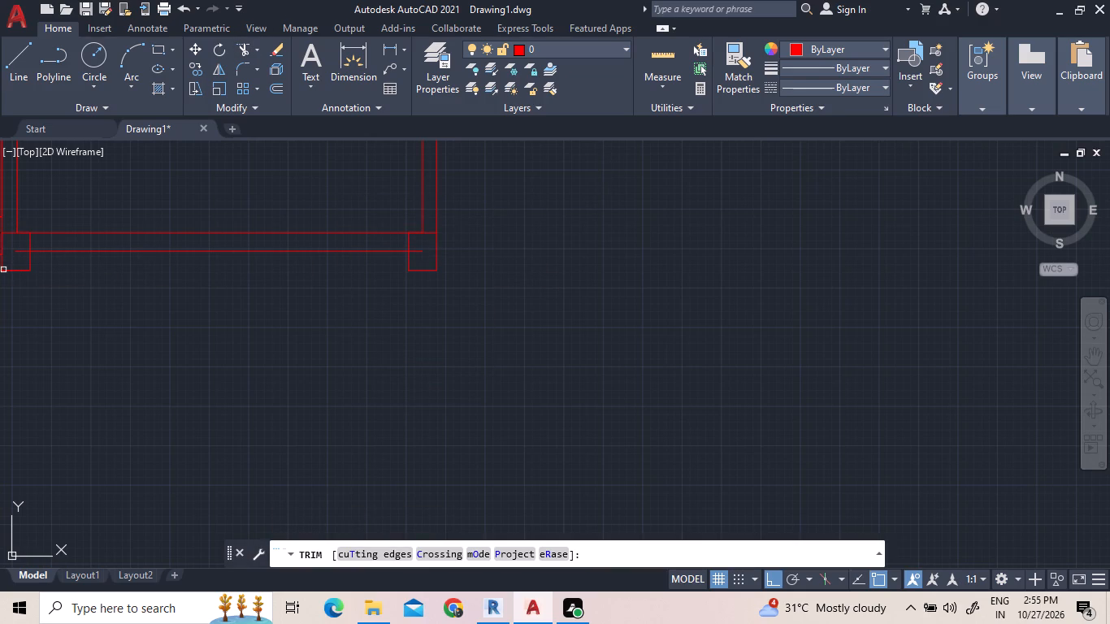
left_click(16, 250)
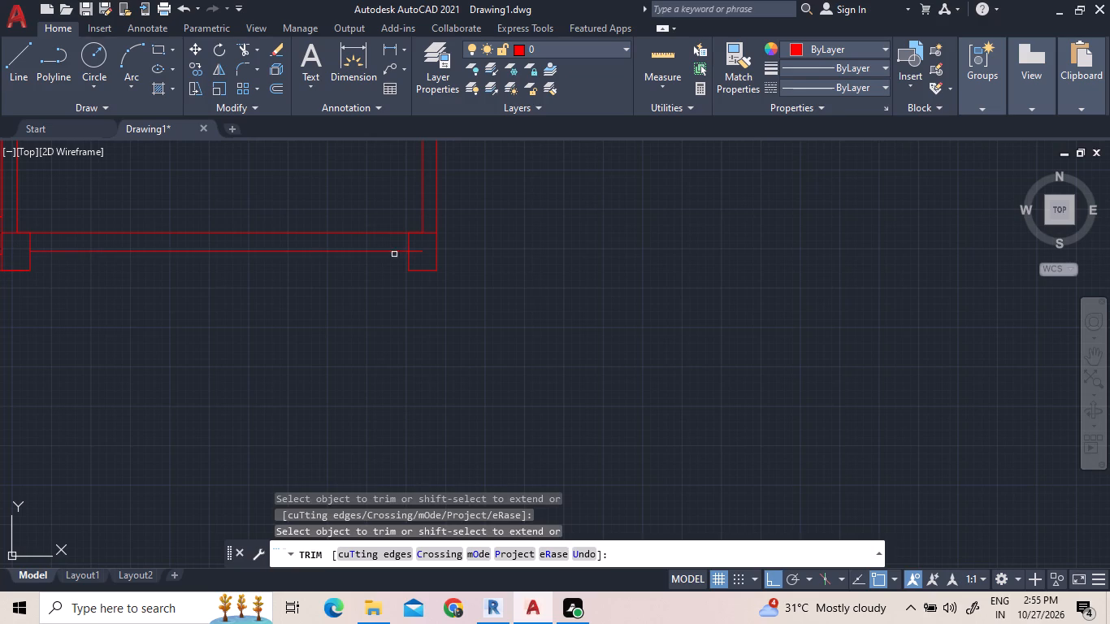
left_click(415, 252)
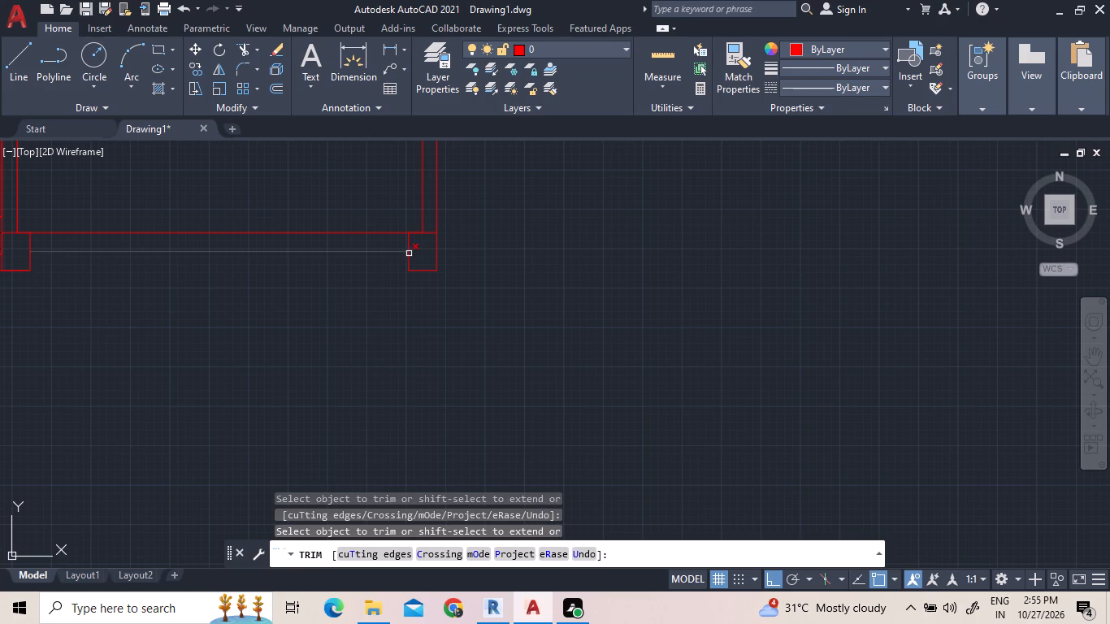
right_click(286, 195)
left_click(305, 199)
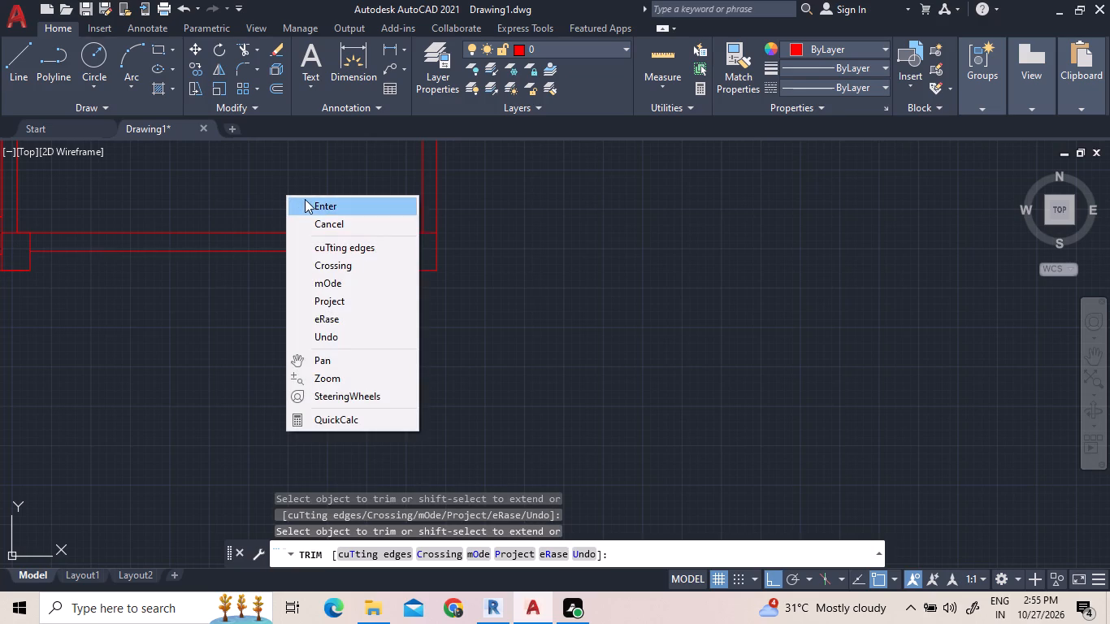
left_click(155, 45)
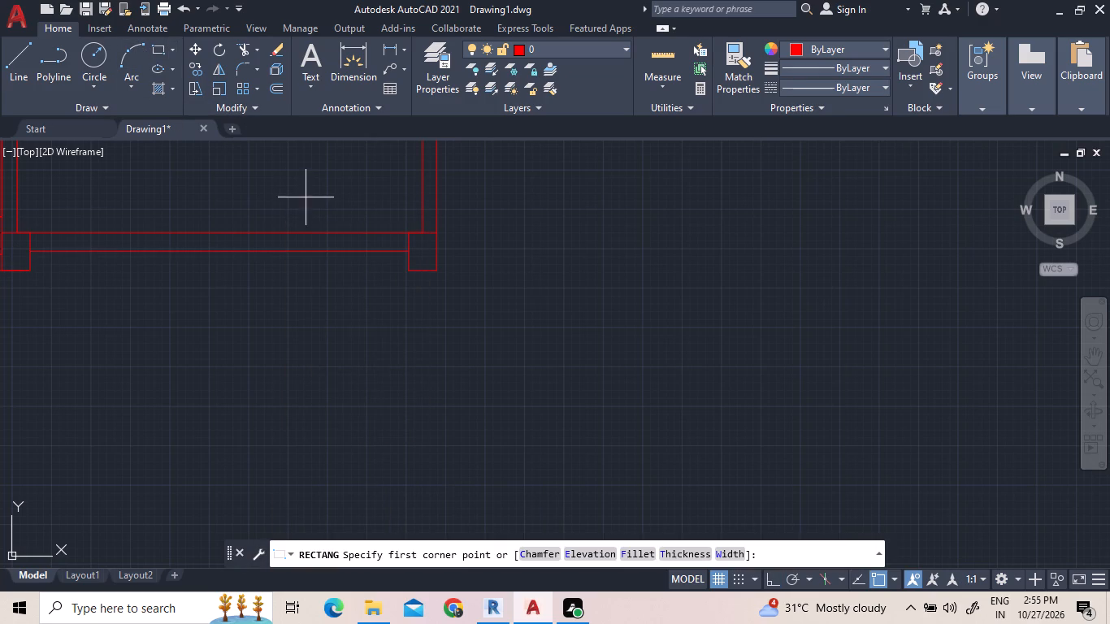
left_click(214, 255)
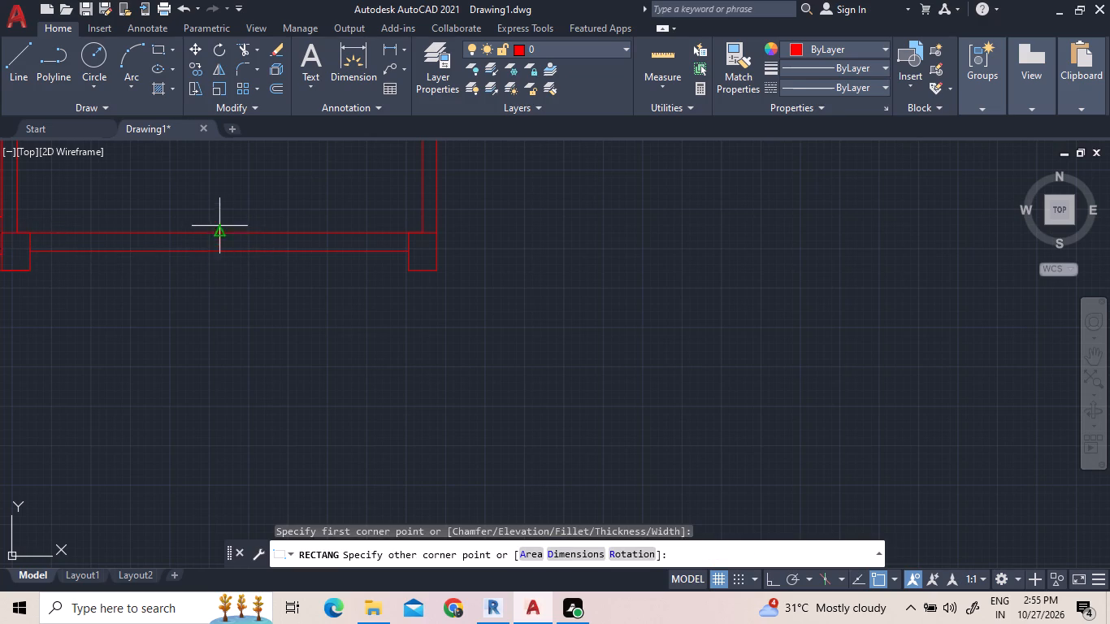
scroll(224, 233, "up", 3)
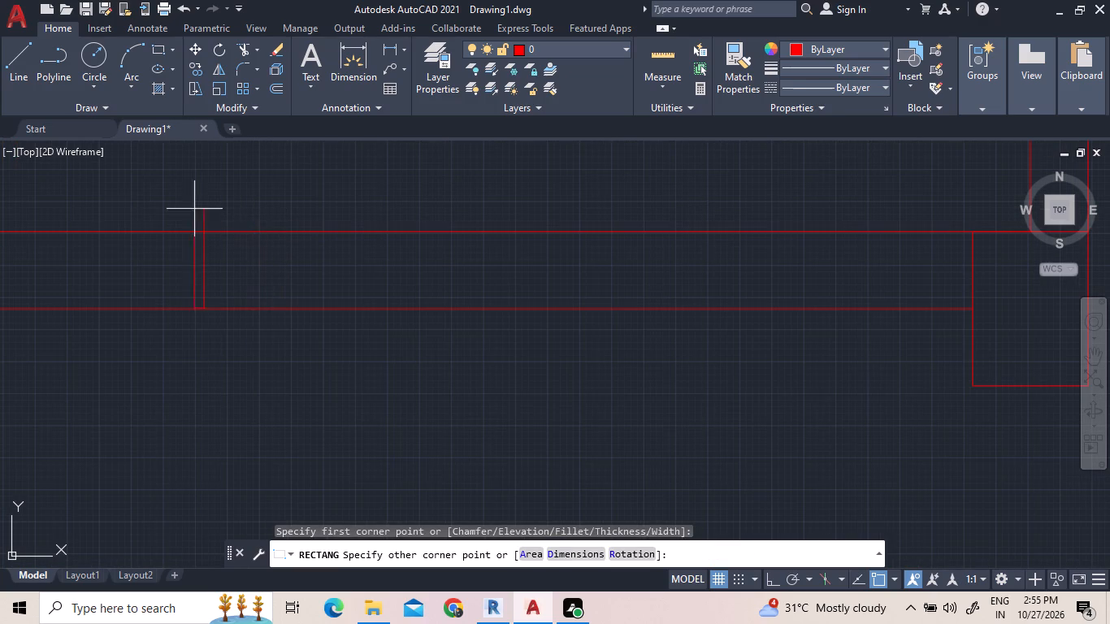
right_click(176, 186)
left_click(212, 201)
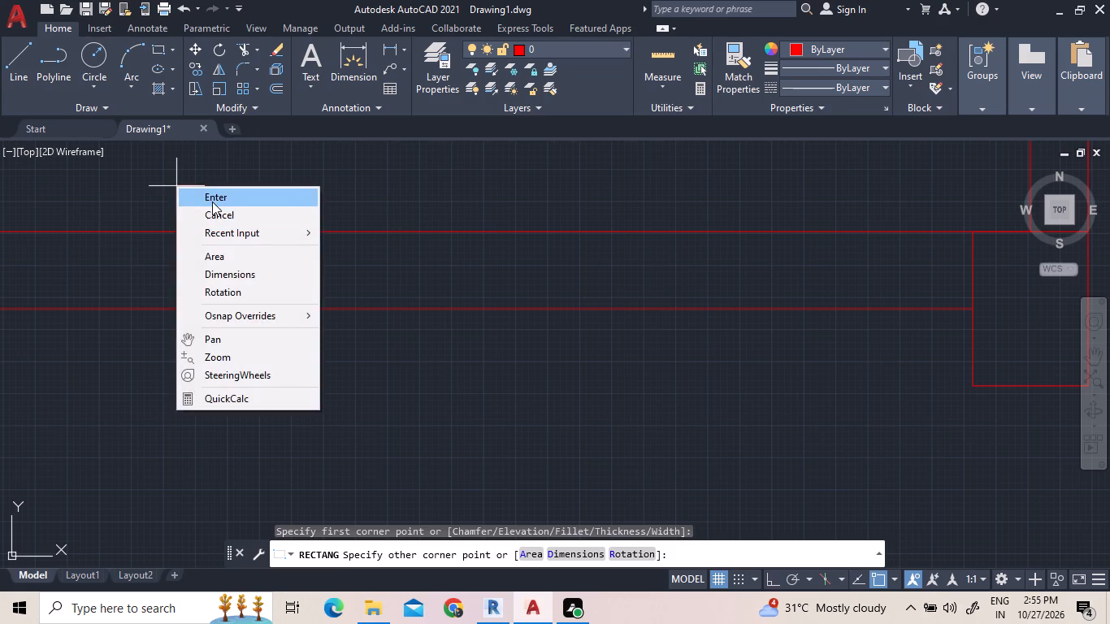
Draw a short vertical line between the two lines of the new room's south wall, near the middle of the span.
left_click(20, 68)
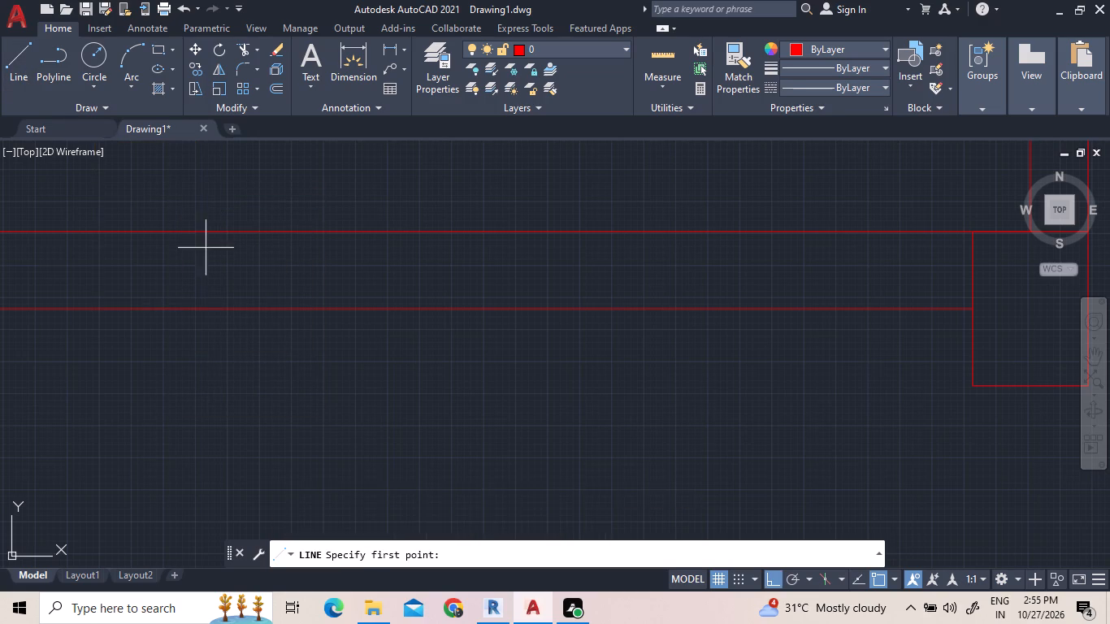
scroll(277, 331, "down", 2)
scroll(122, 303, "down", 2)
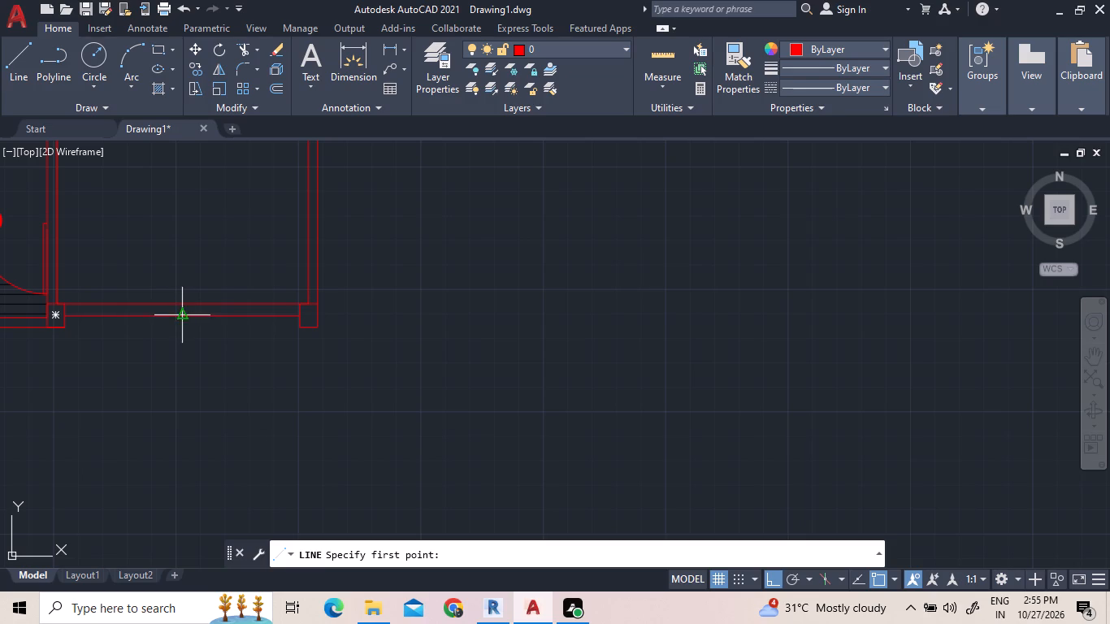
scroll(182, 323, "up", 2)
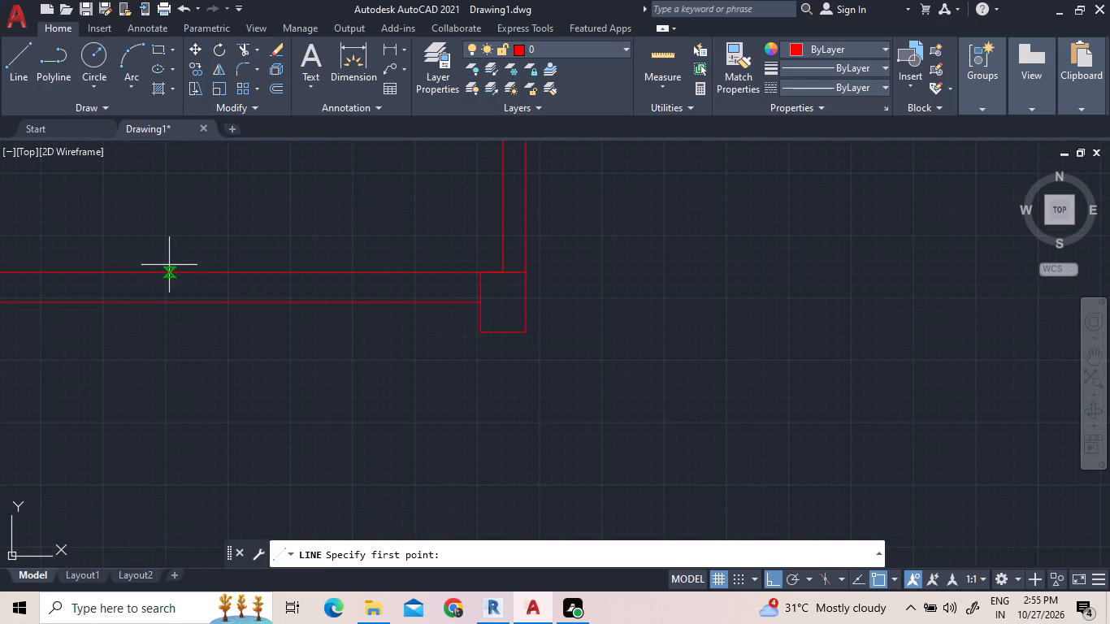
left_click(186, 271)
scroll(198, 291, "up", 2)
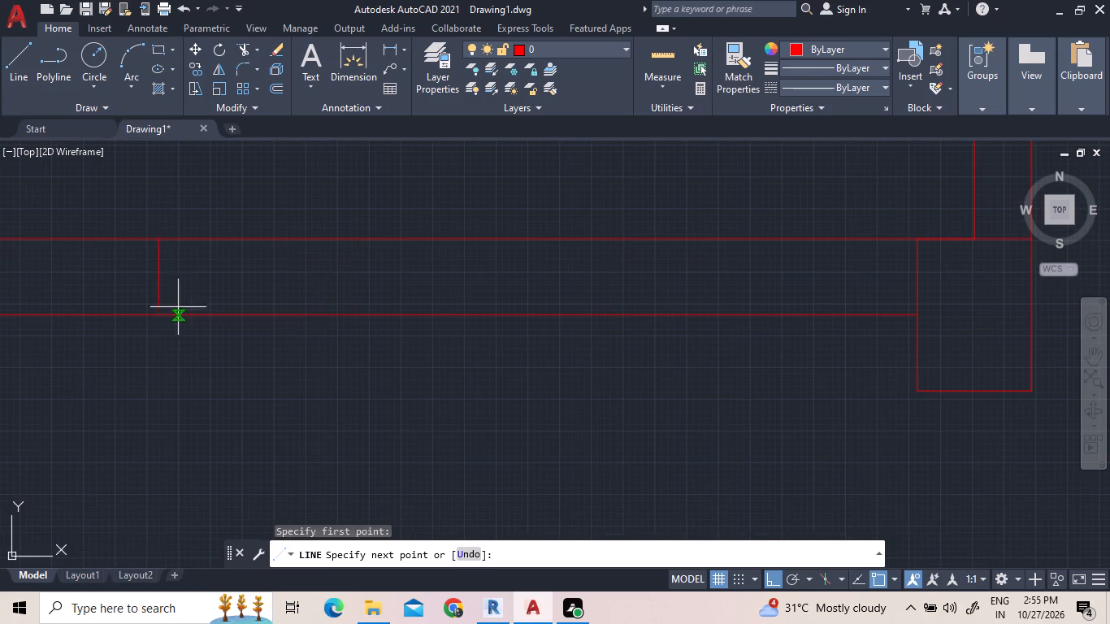
left_click(159, 311)
scroll(189, 257, "up", 1)
right_click(189, 257)
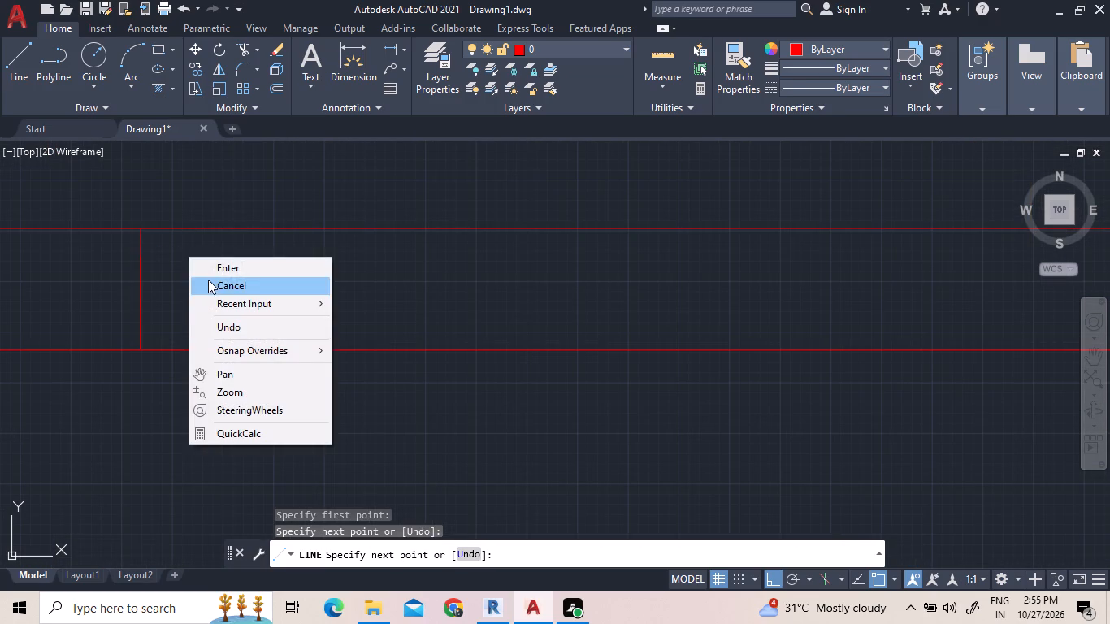
left_click(210, 275)
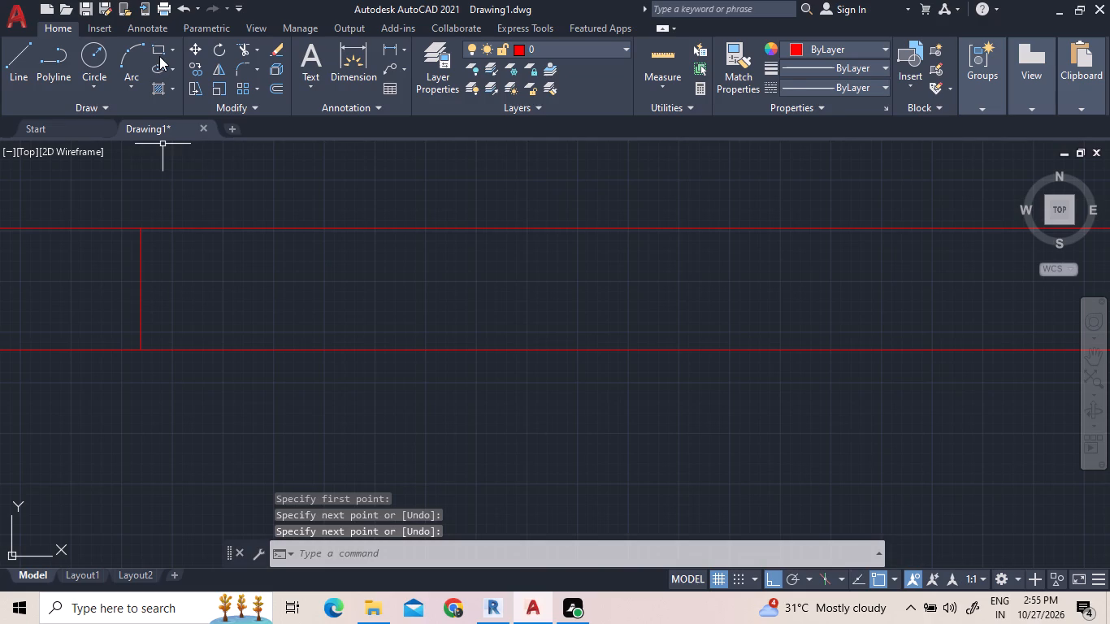
Draw a narrow rectangle around the short vertical line, spanning between the two lines of the south wall.
left_click(159, 48)
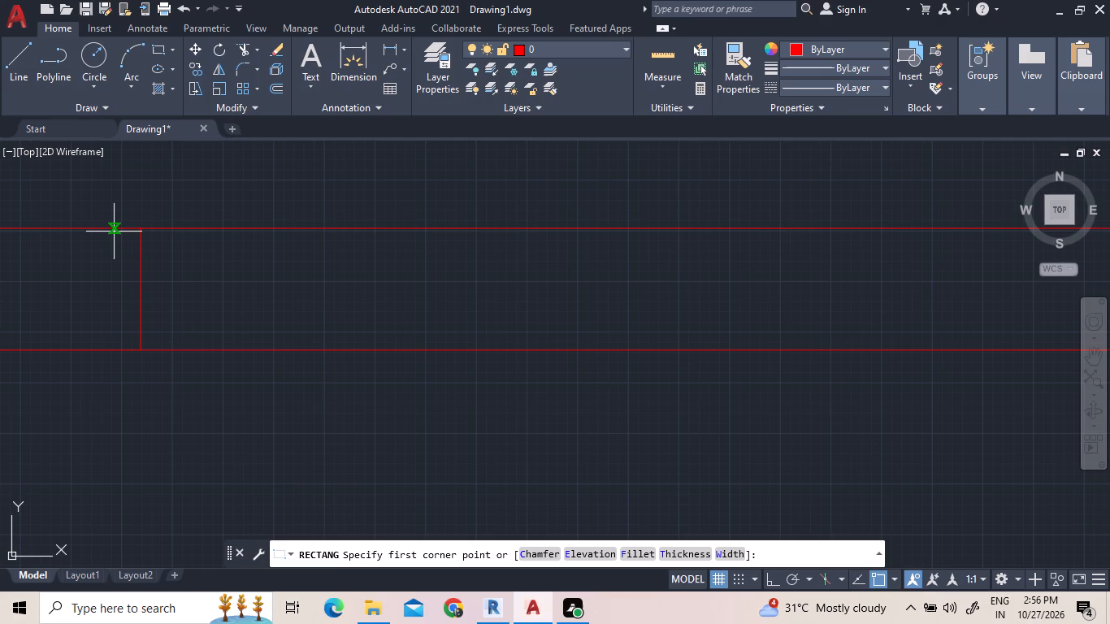
scroll(114, 226, "up", 2)
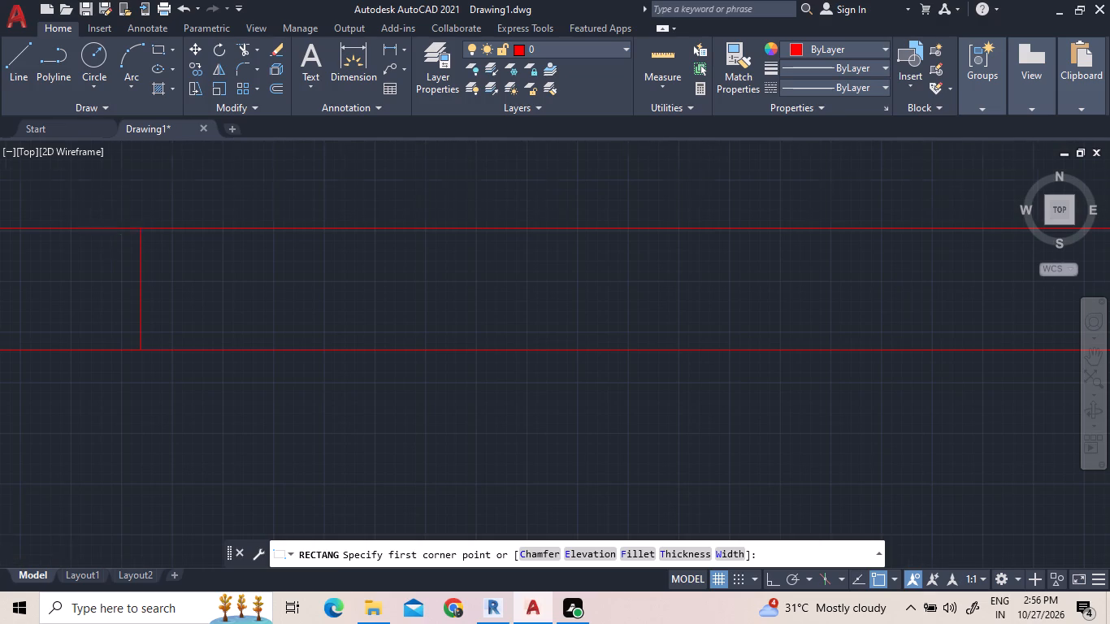
scroll(114, 226, "up", 1)
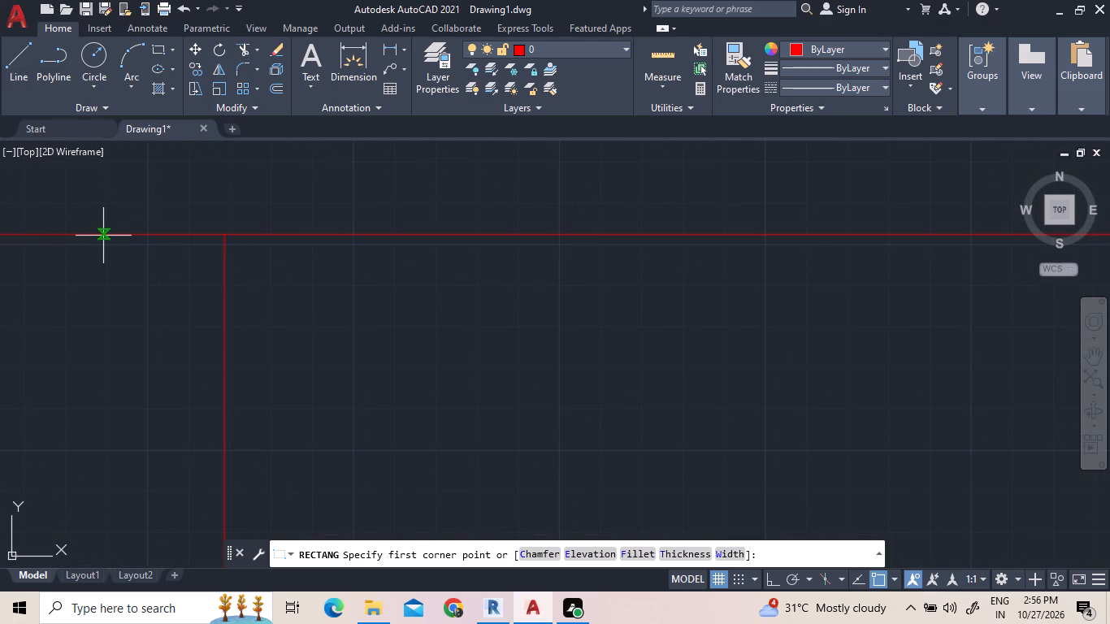
left_click(103, 236)
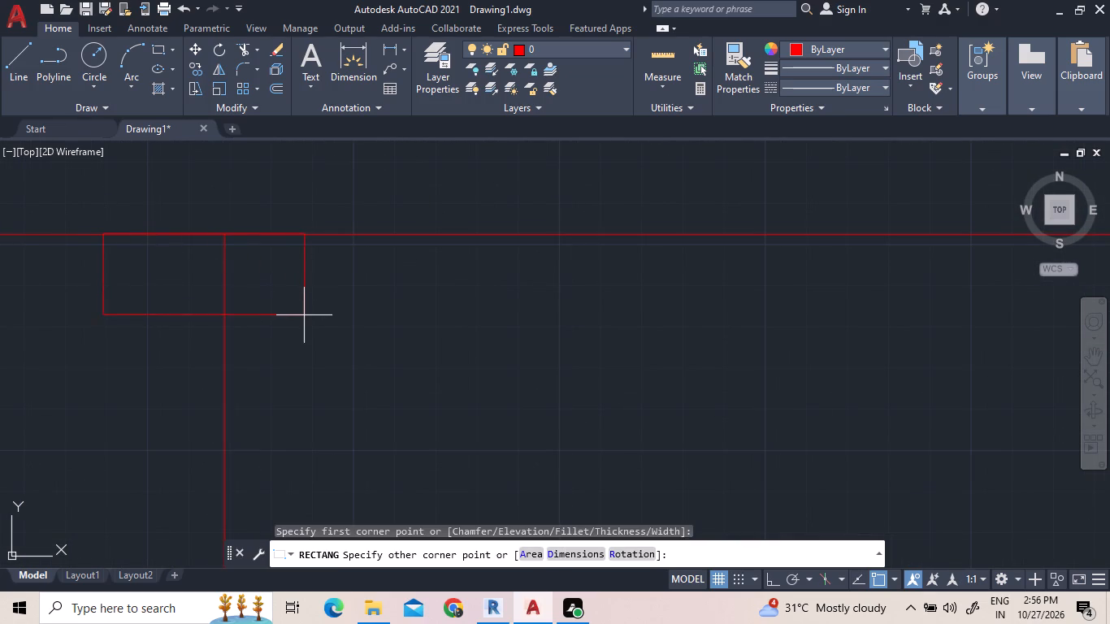
scroll(304, 315, "down", 3)
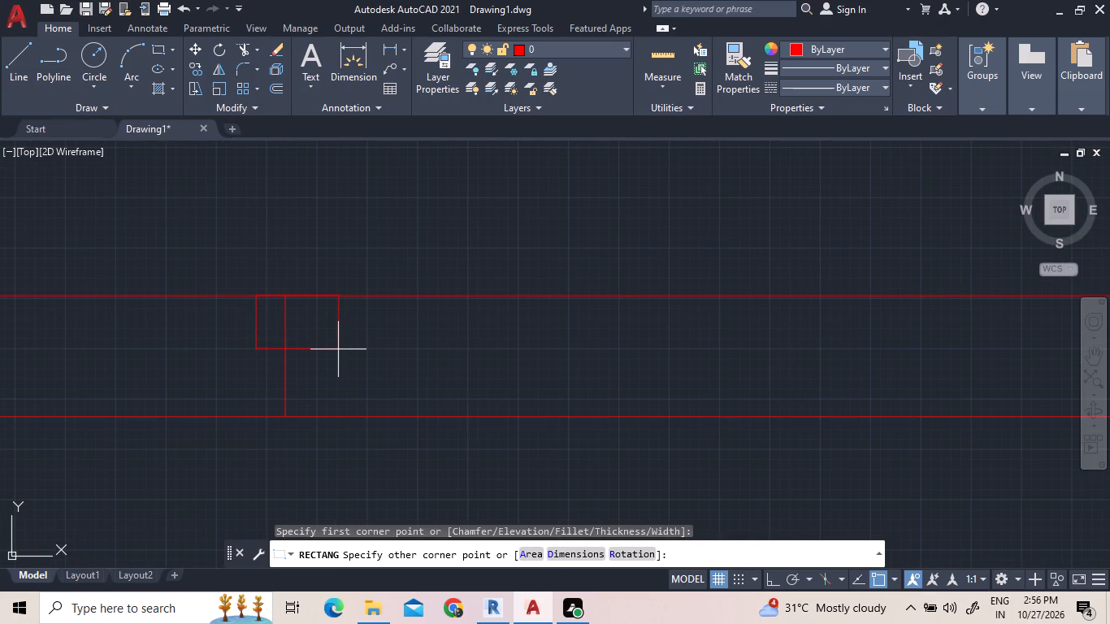
scroll(325, 424, "up", 1)
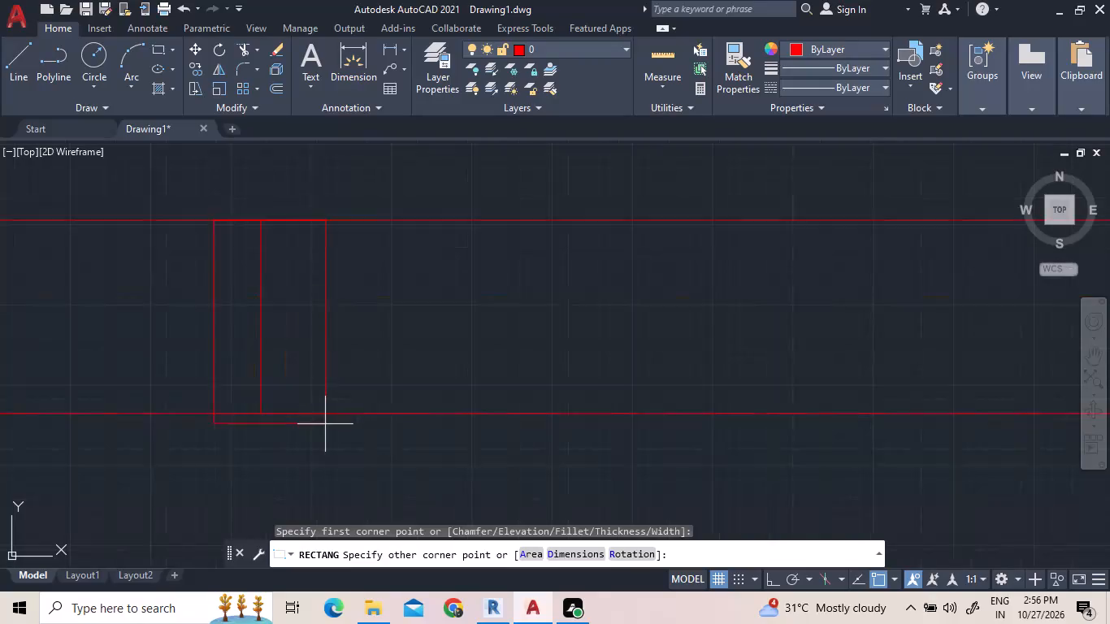
scroll(325, 424, "up", 2)
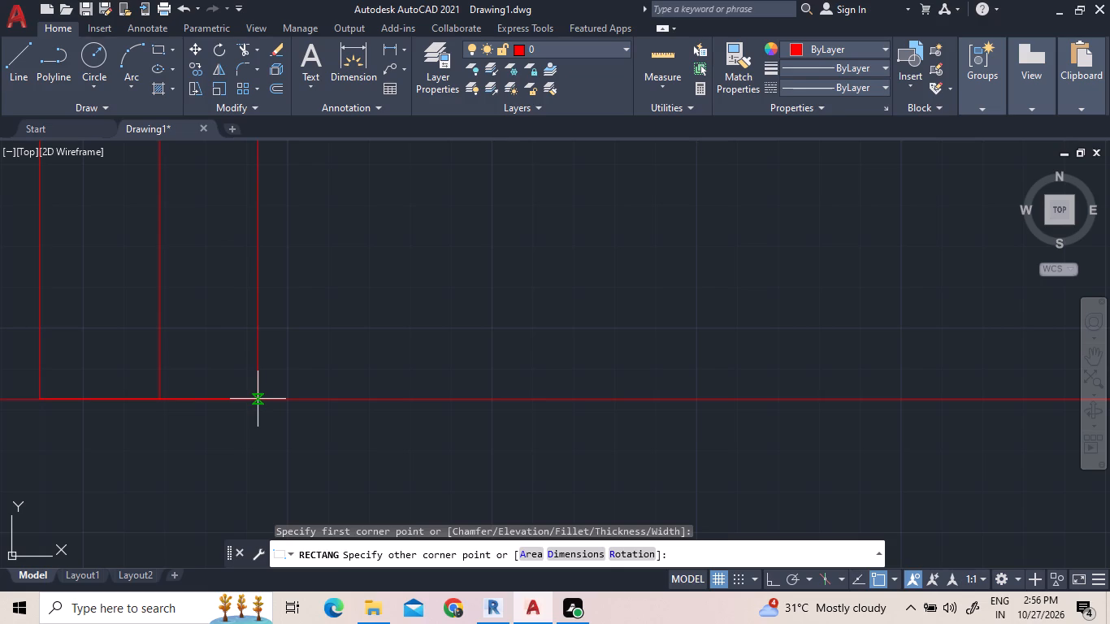
left_click(258, 399)
scroll(364, 392, "down", 2)
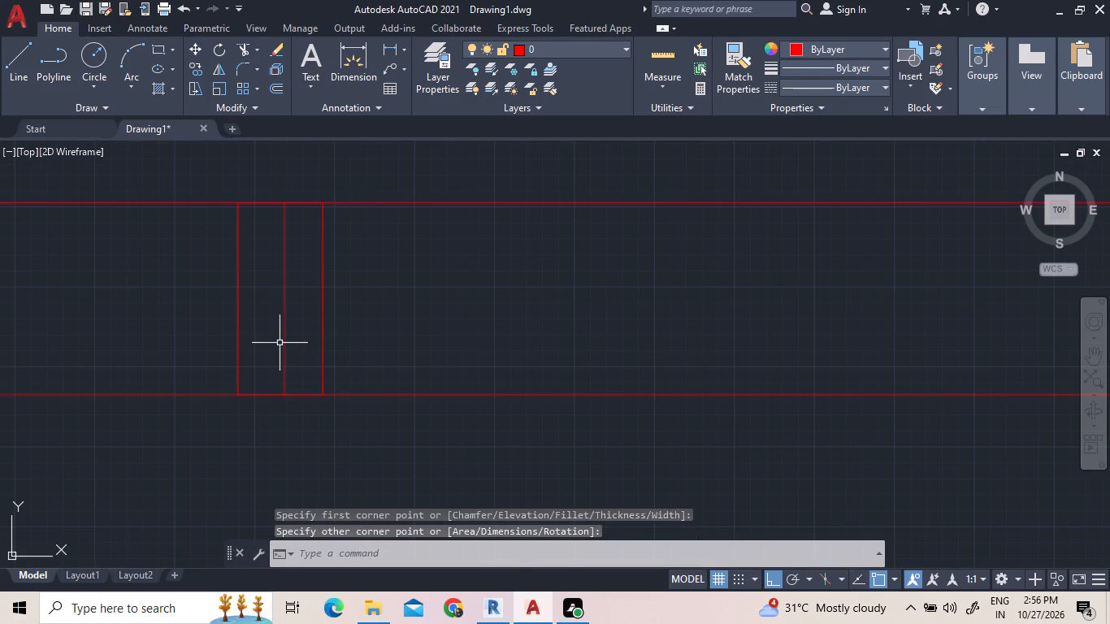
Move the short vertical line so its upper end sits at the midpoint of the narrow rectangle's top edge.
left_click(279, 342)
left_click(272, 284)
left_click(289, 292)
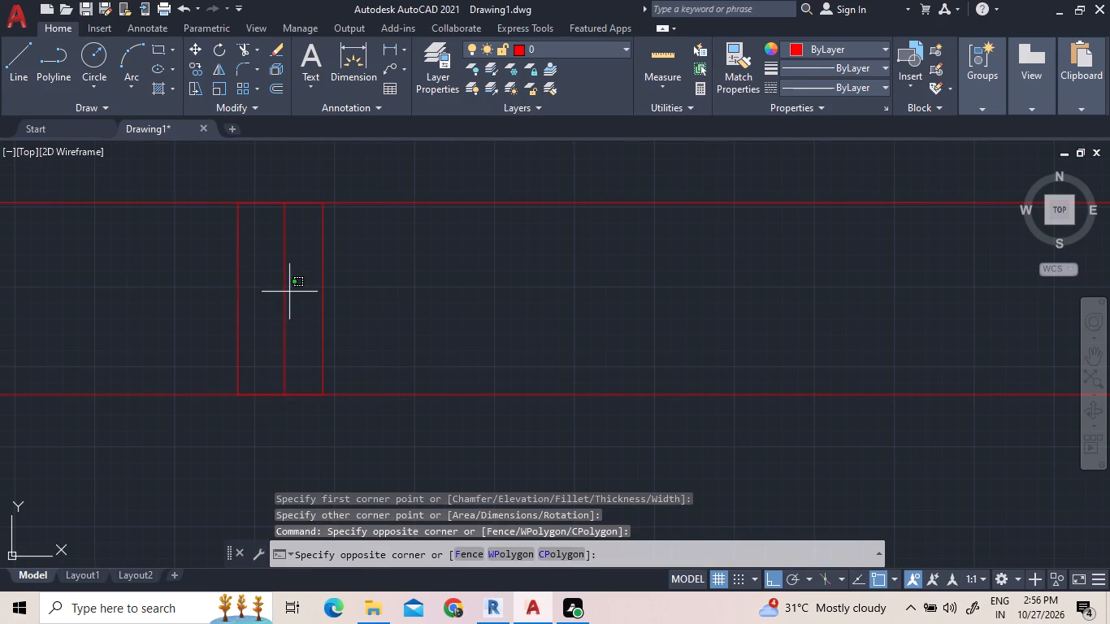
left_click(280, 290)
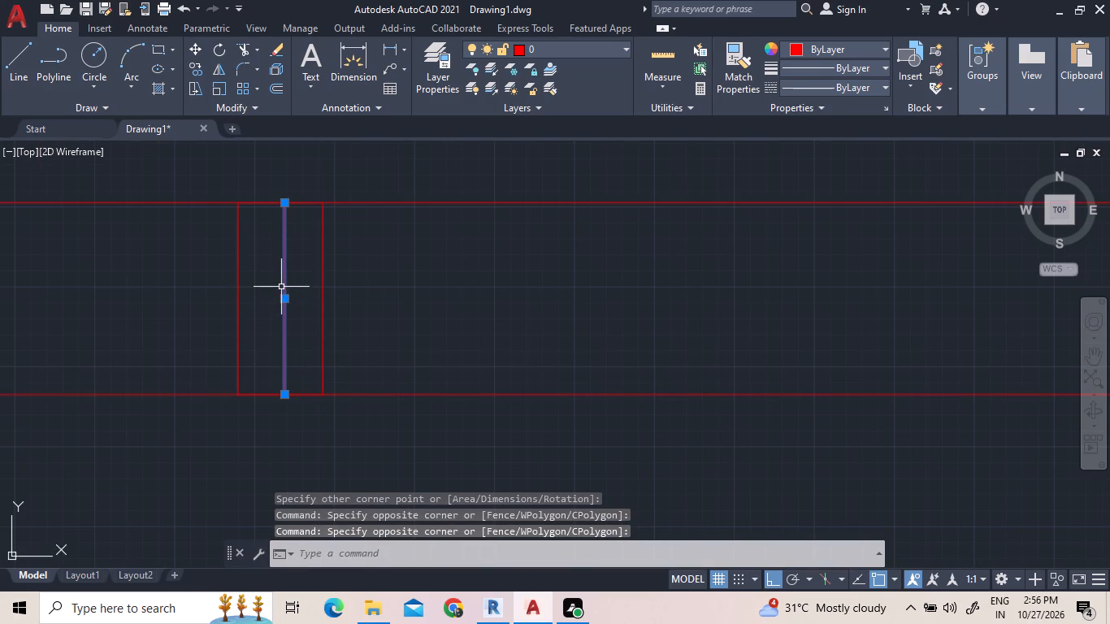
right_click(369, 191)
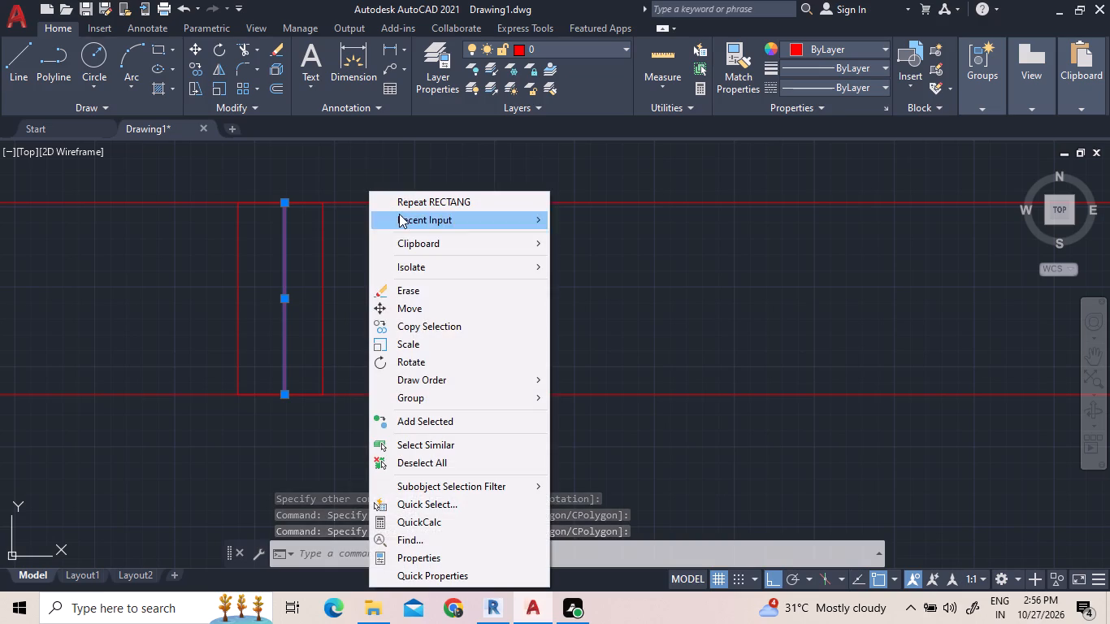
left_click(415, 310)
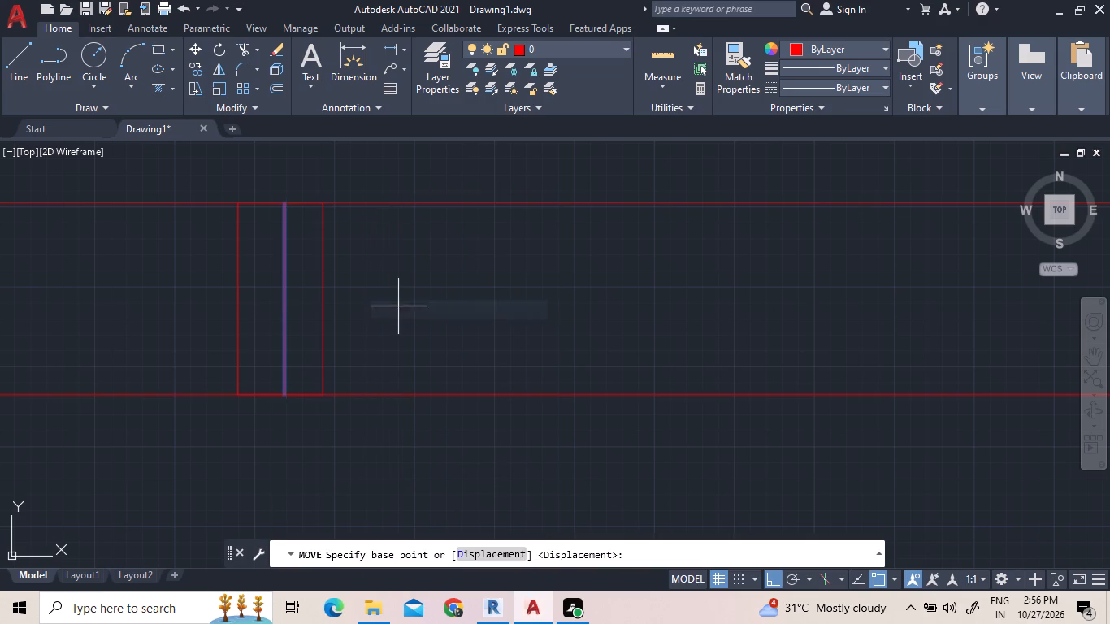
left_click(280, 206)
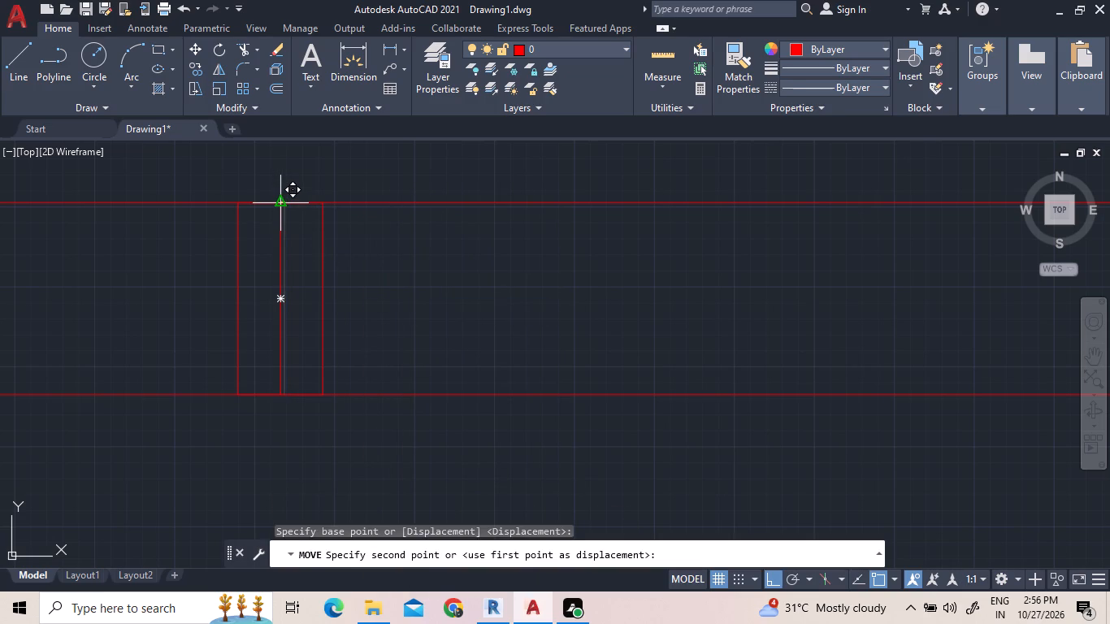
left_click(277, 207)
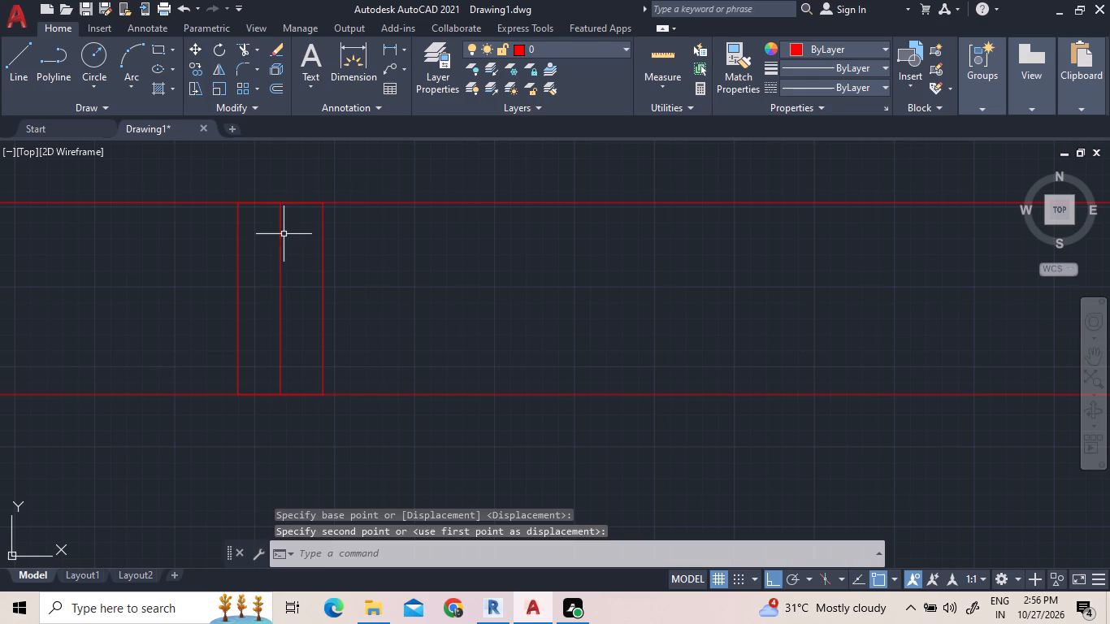
Erase the short vertical line inside the narrow rectangle on the south wall.
left_click(275, 320)
left_click(288, 309)
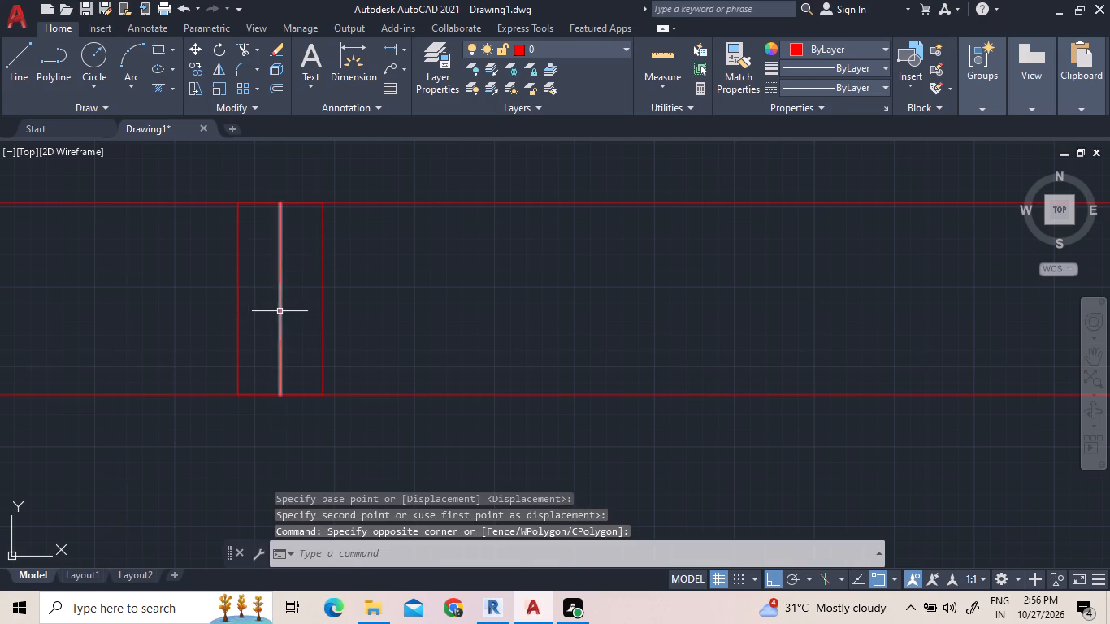
left_click(277, 313)
left_click(276, 305)
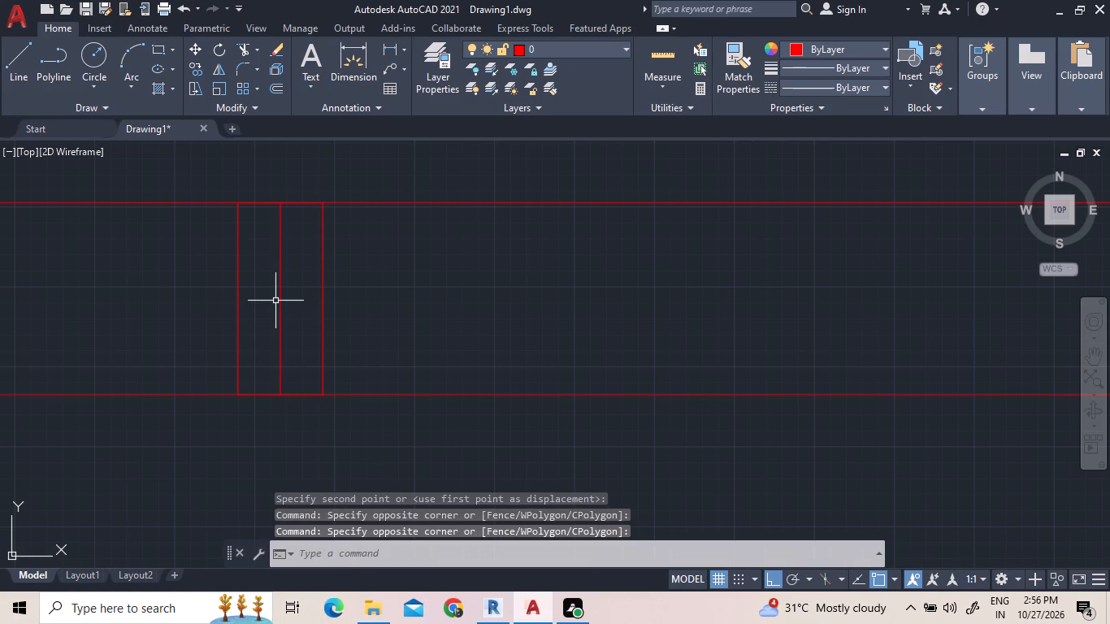
left_click(281, 305)
key("Delete")
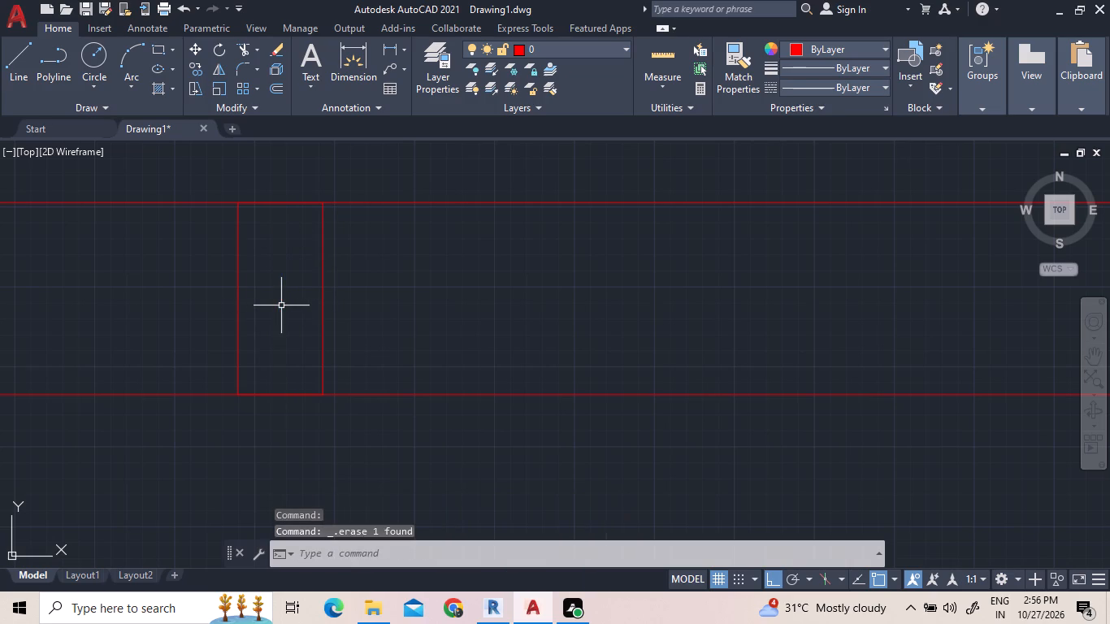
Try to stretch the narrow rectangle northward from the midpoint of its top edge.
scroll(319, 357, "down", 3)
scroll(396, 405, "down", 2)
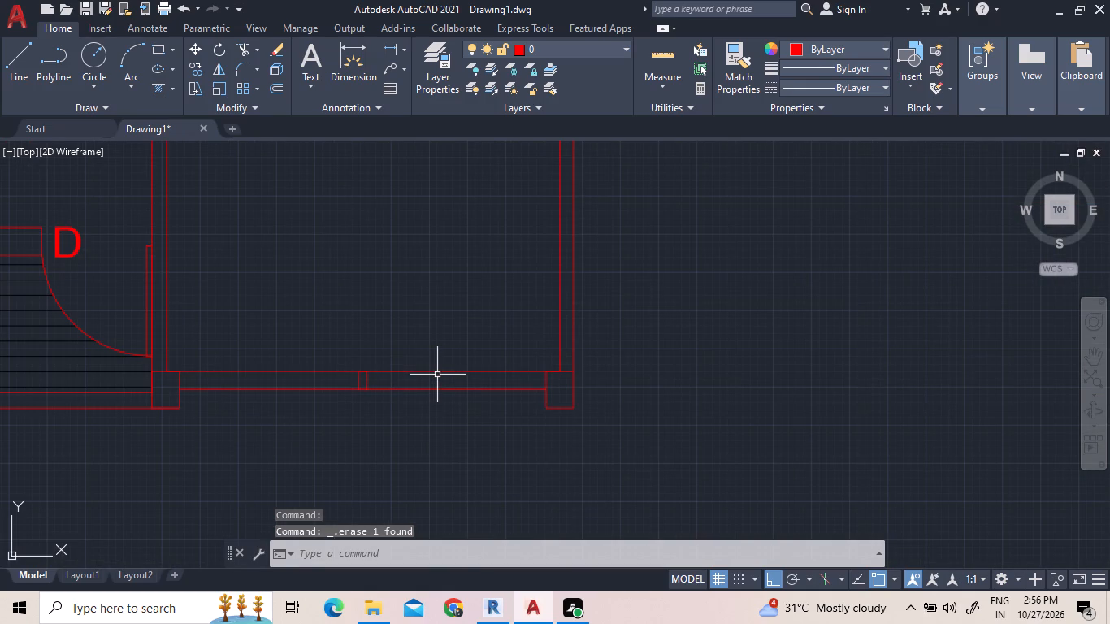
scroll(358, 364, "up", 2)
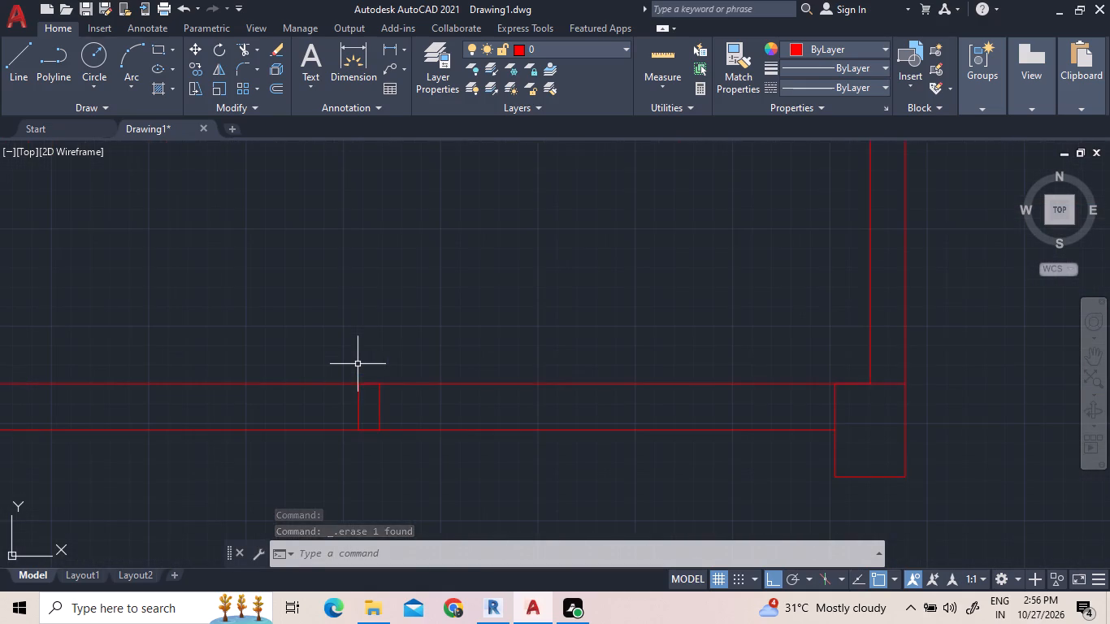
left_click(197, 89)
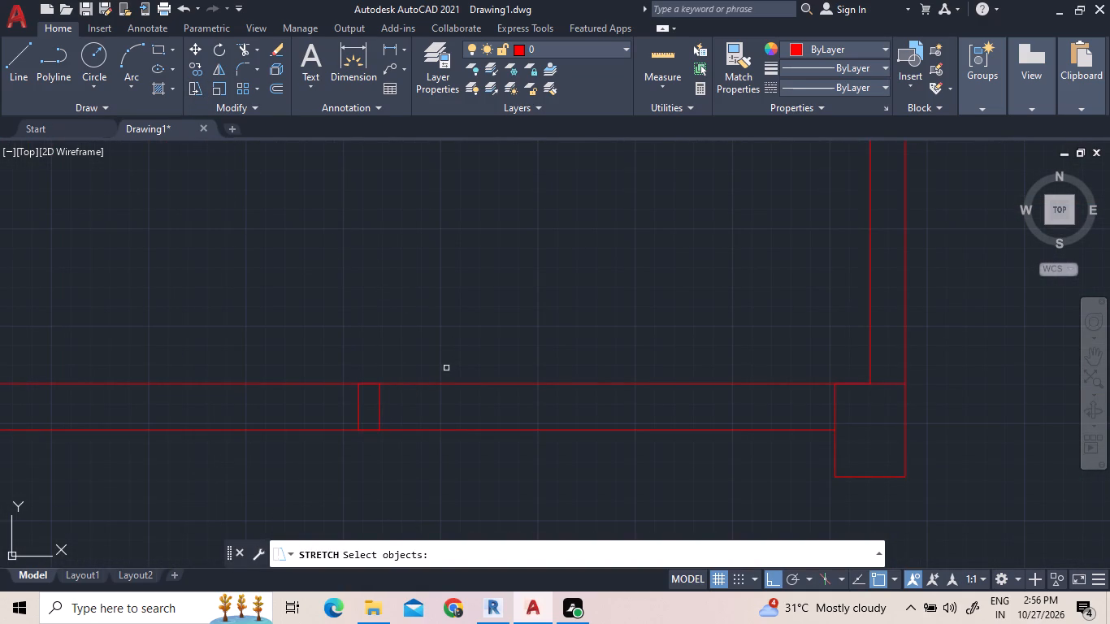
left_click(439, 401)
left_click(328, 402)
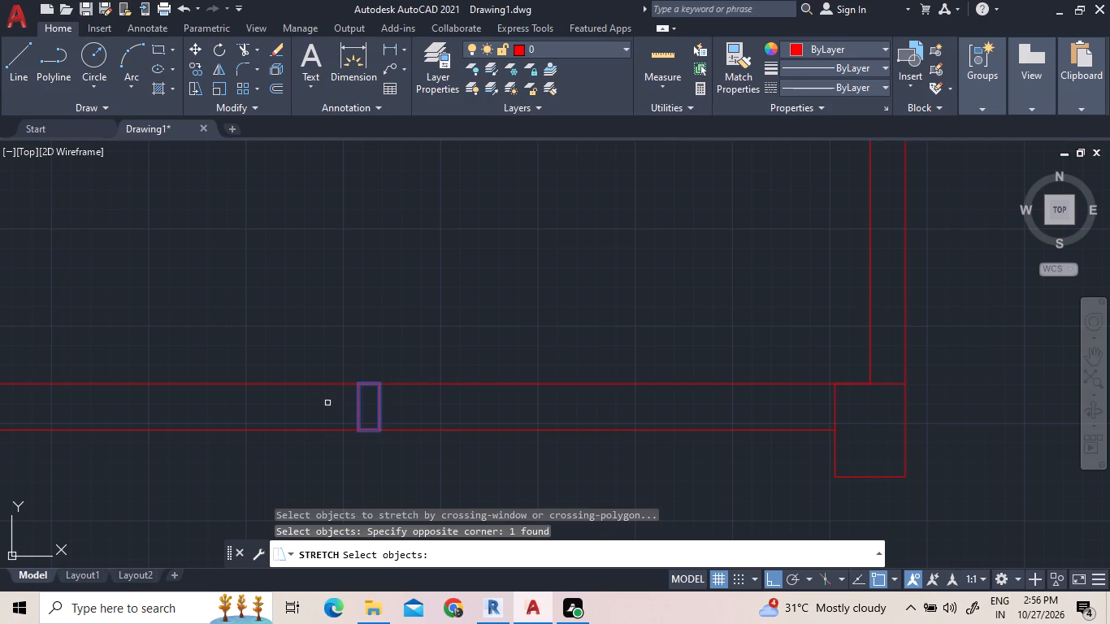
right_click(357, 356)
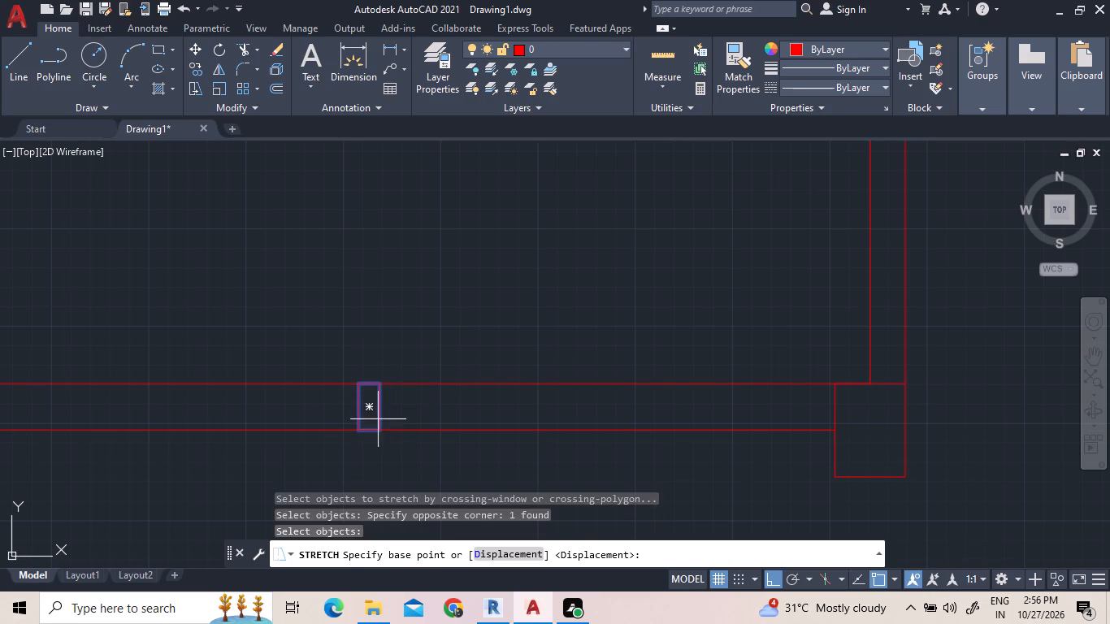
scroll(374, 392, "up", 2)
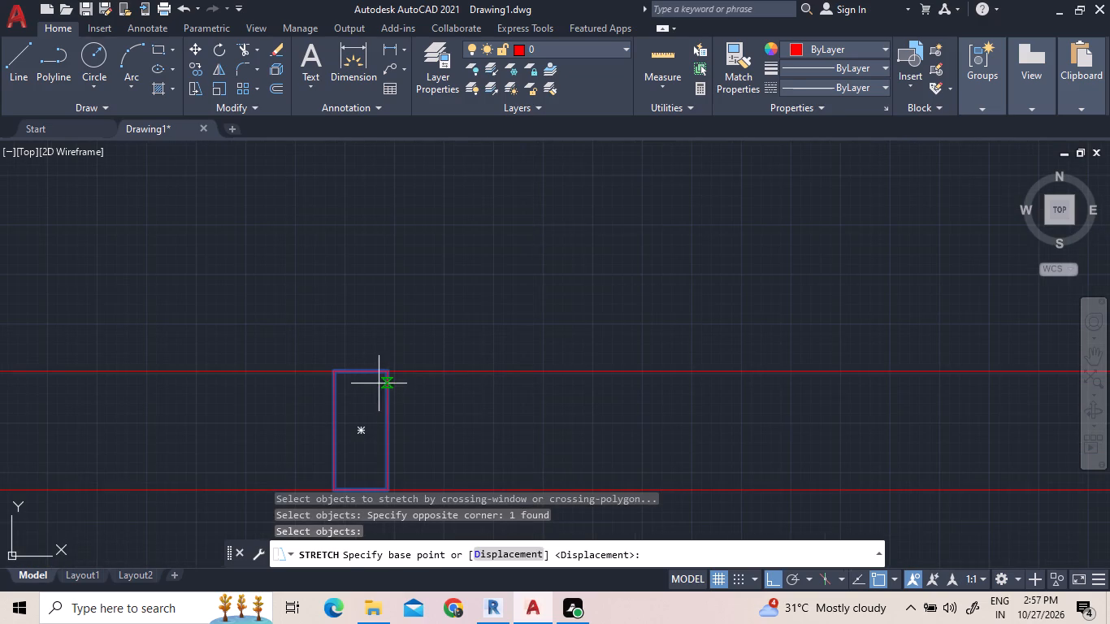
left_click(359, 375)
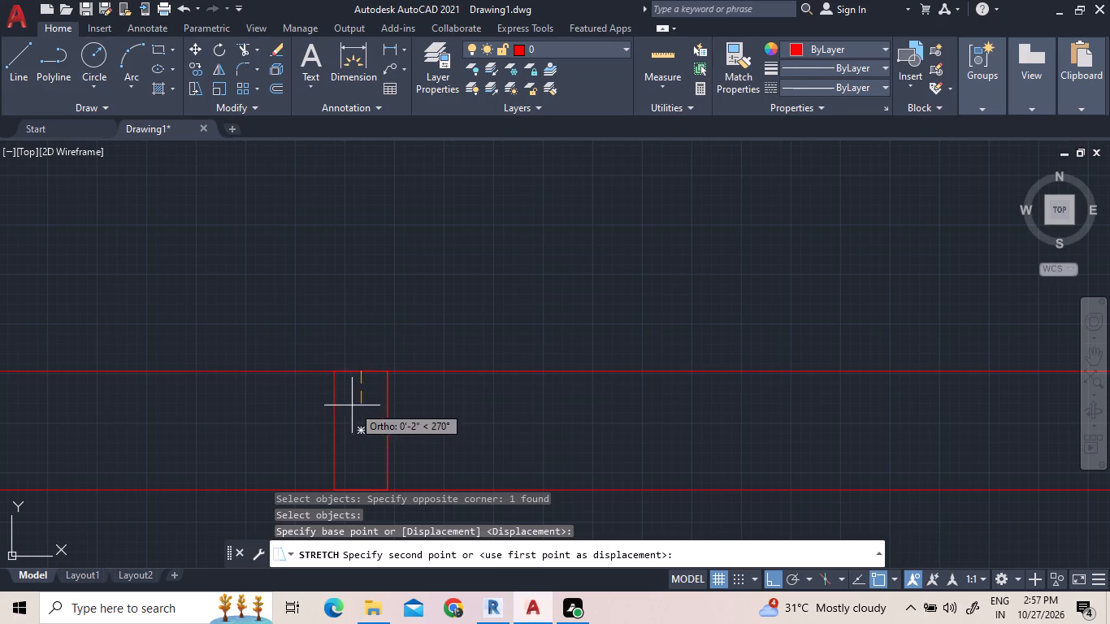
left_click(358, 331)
Explode the narrow rectangle in the south wall into separate lines.
left_click_drag(426, 404, 389, 405)
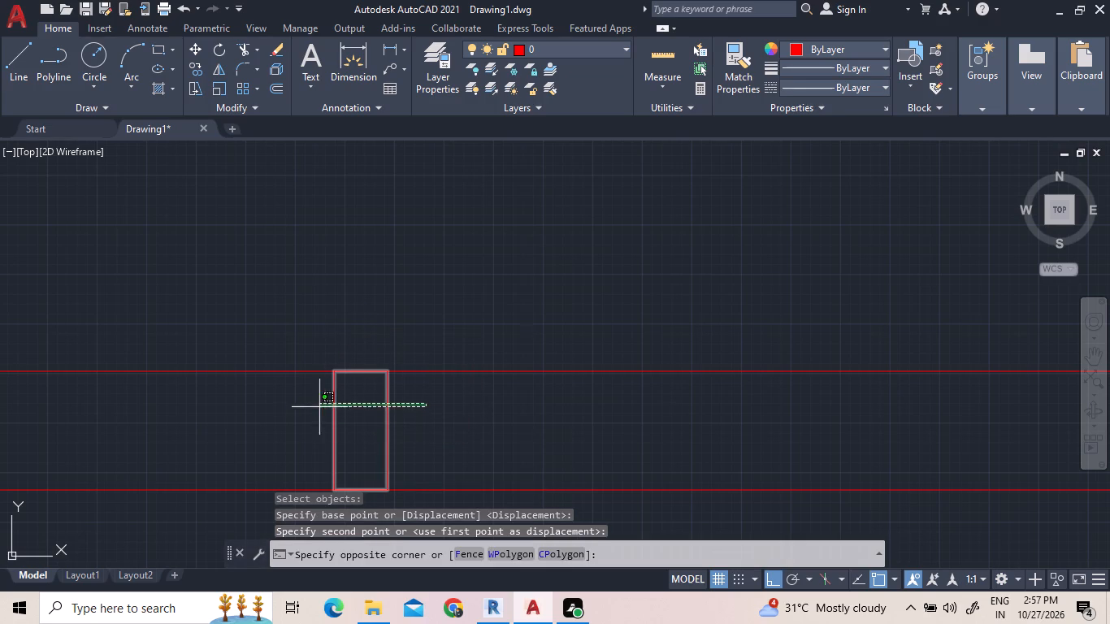
left_click(307, 412)
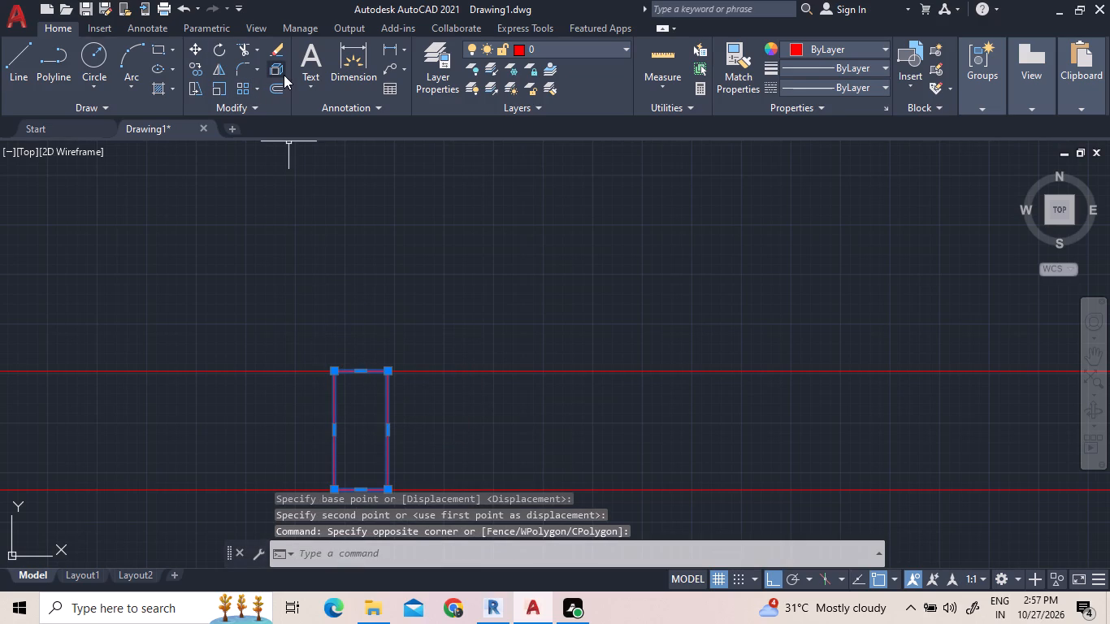
left_click(284, 75)
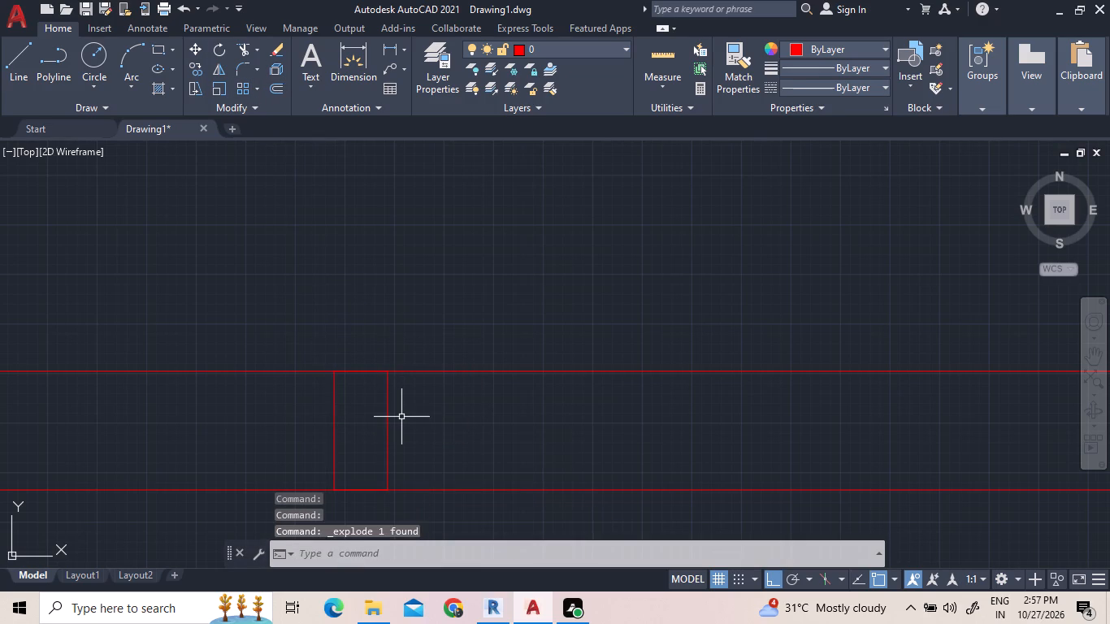
left_click(440, 423)
left_click(460, 414)
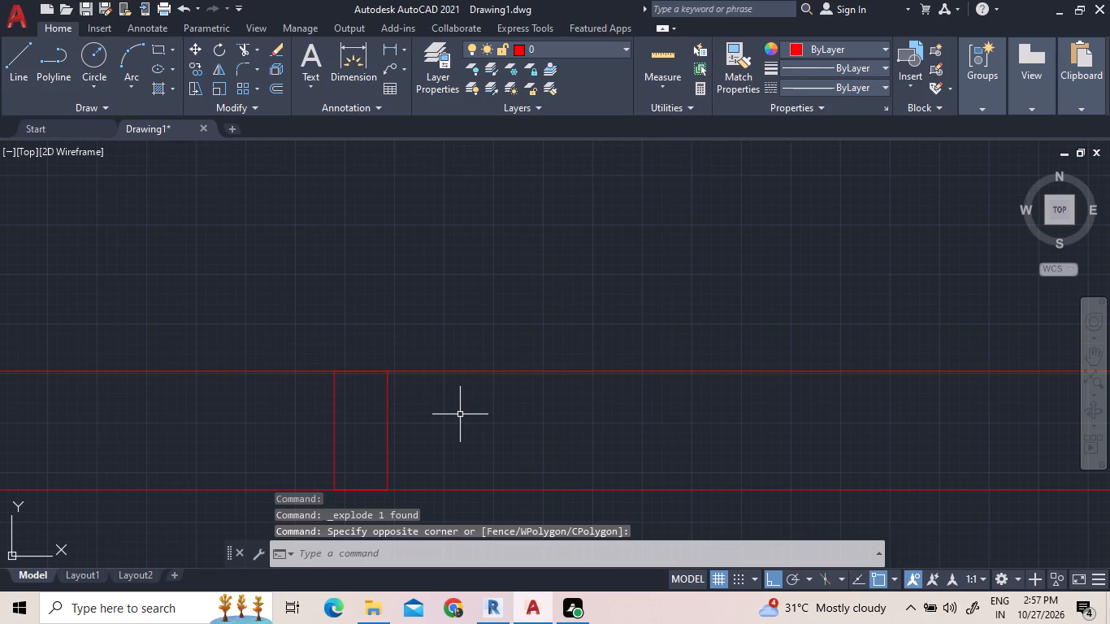
Using Stretch, shift the exploded rectangle's top edge 2" north from its midpoint, past the wall's inner line.
left_click(190, 86)
left_click(431, 401)
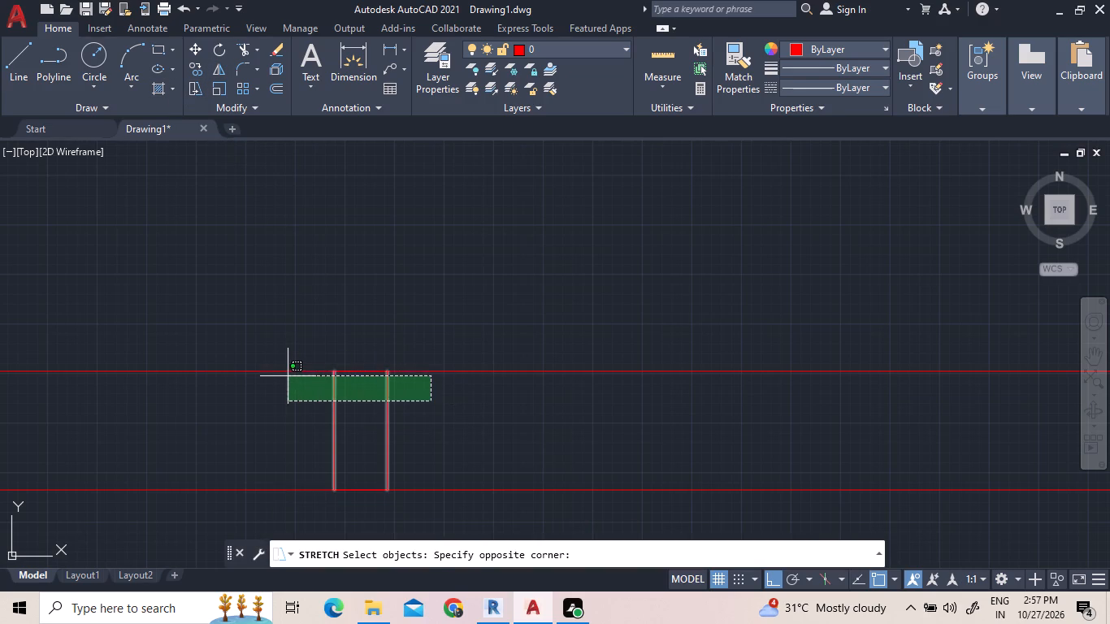
left_click(279, 390)
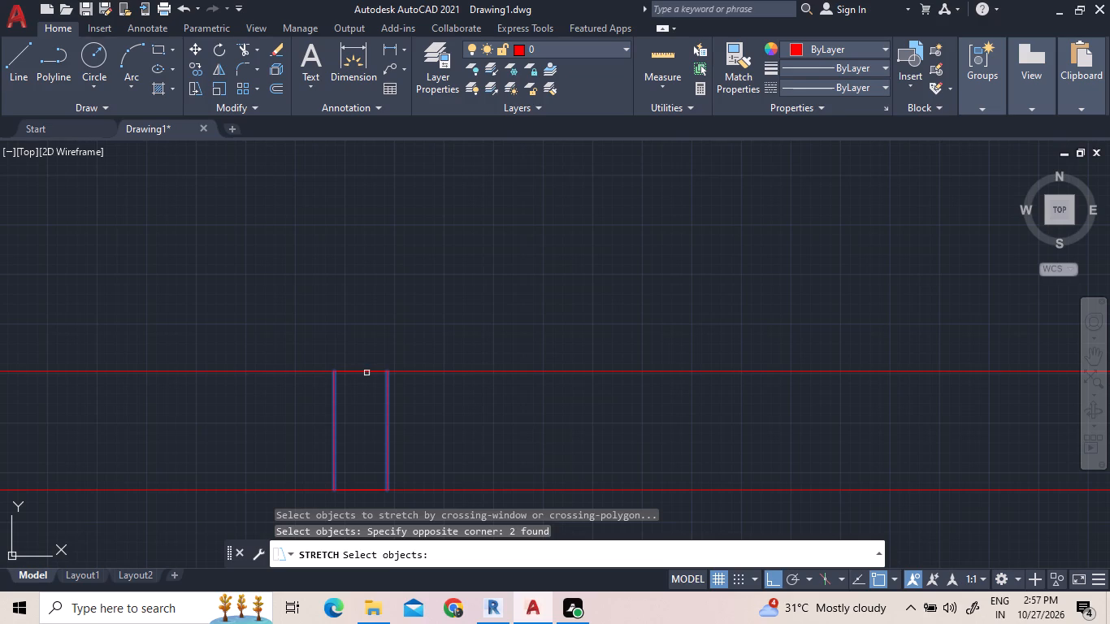
left_click(366, 371)
right_click(357, 348)
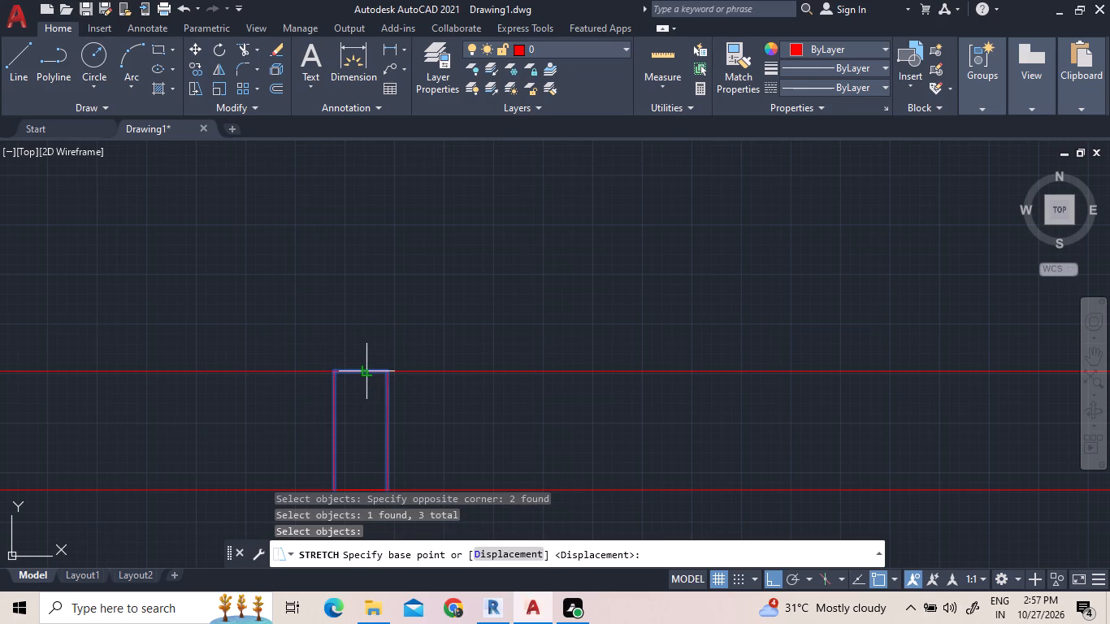
left_click(354, 371)
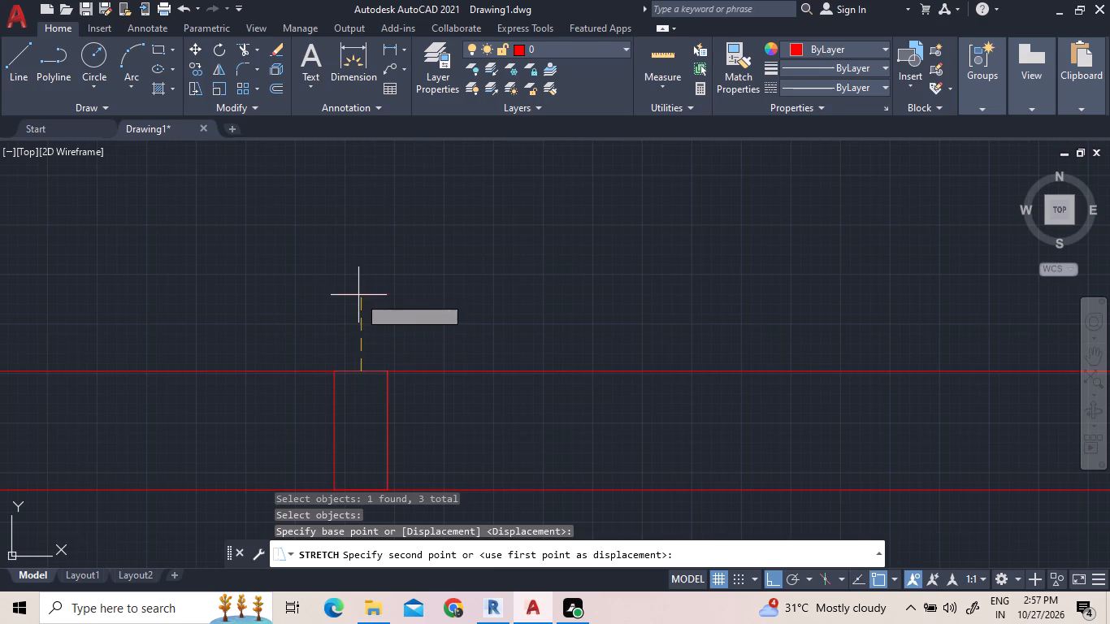
scroll(358, 331, "up", 2)
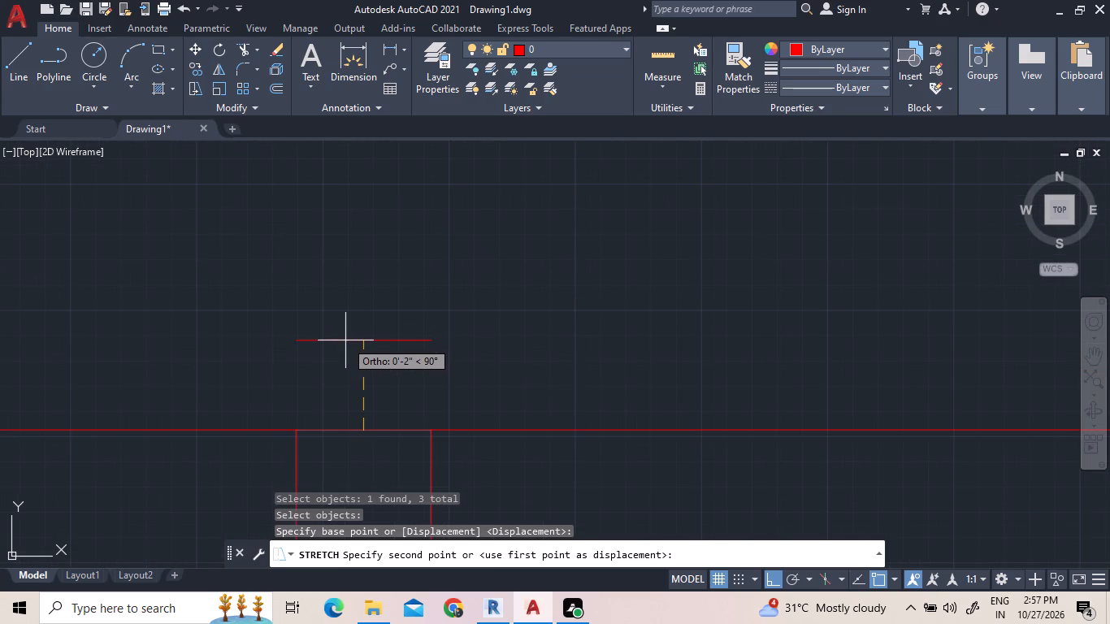
left_click(345, 340)
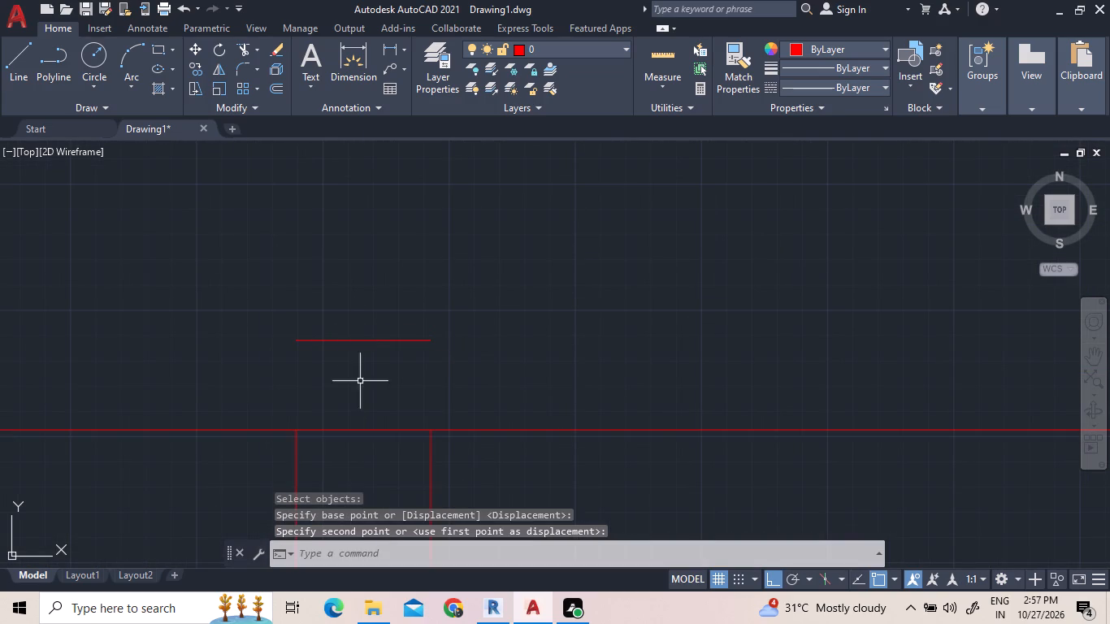
Extend both vertical sides of the narrow rectangle up to its raised top edge.
left_click(259, 51)
left_click(276, 101)
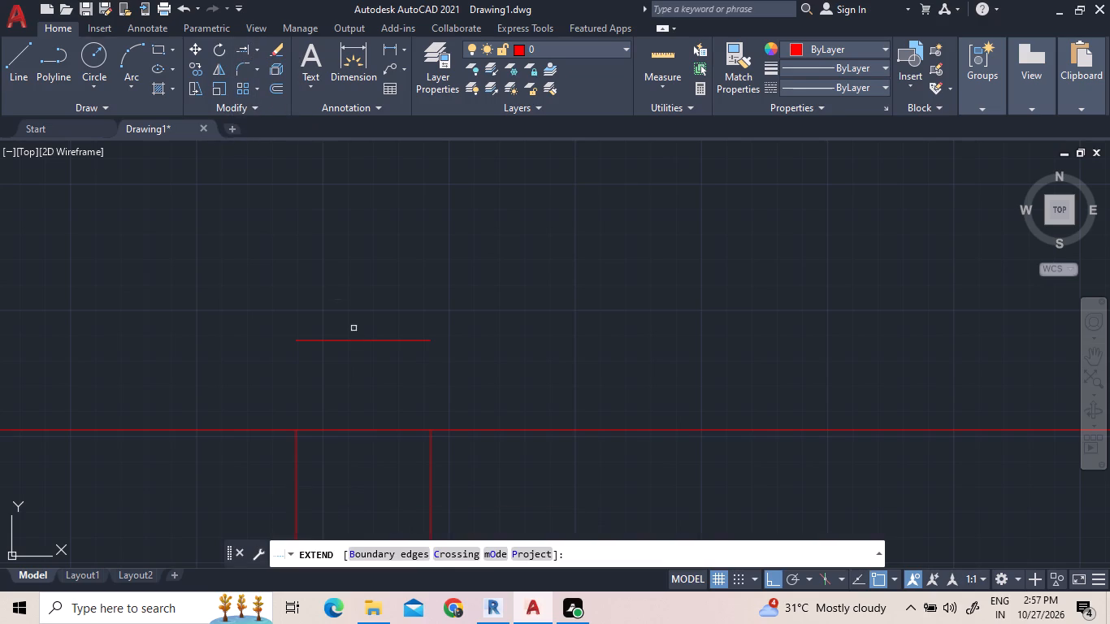
left_click(293, 447)
left_click(328, 455)
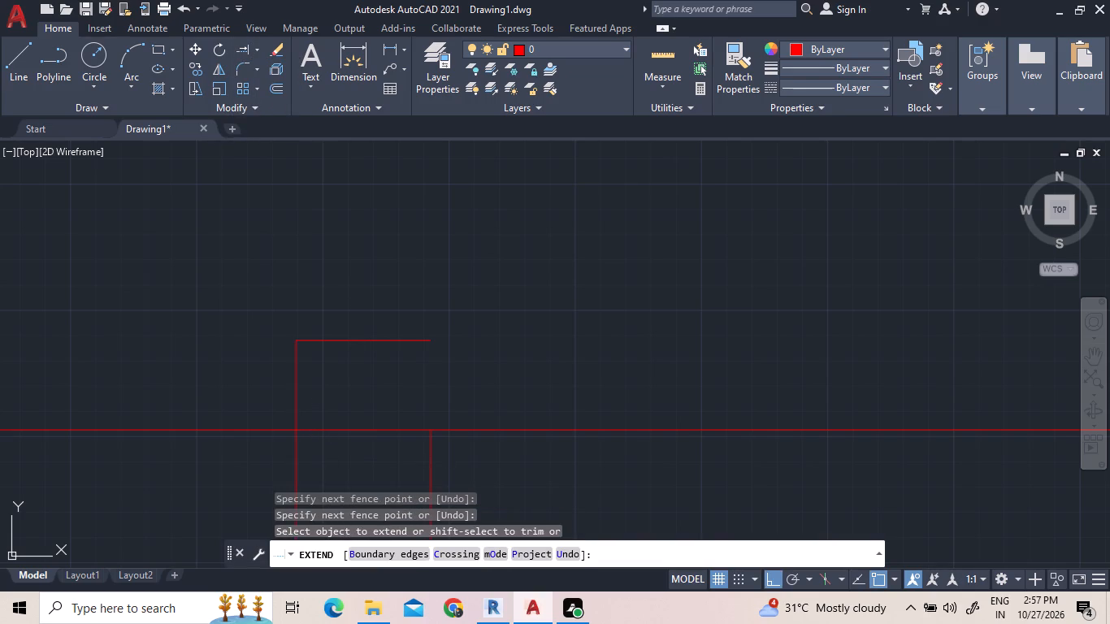
left_click(456, 466)
left_click(360, 463)
scroll(469, 323, "down", 2)
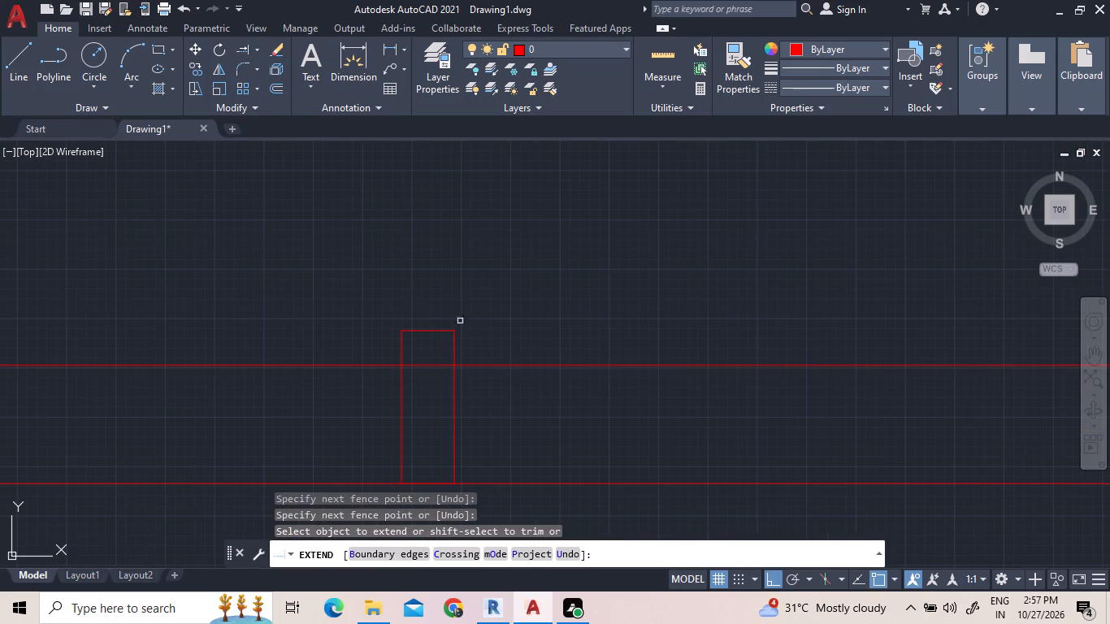
Trim the south wall's inner line where it crosses between the narrow rectangle's two sides.
left_click(255, 53)
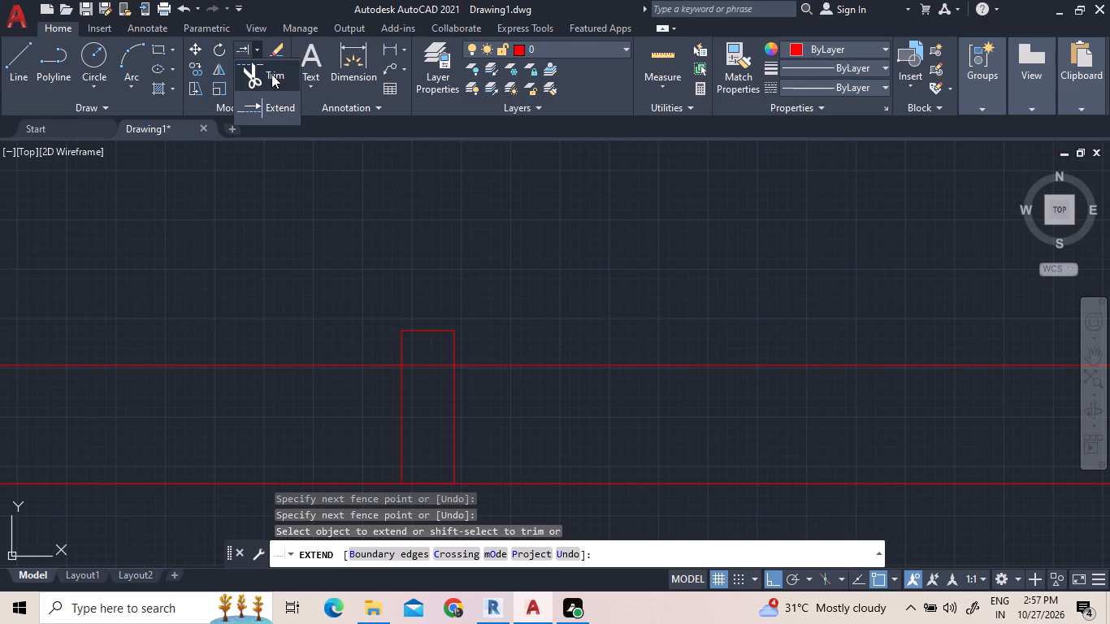
left_click(271, 74)
left_click(439, 366)
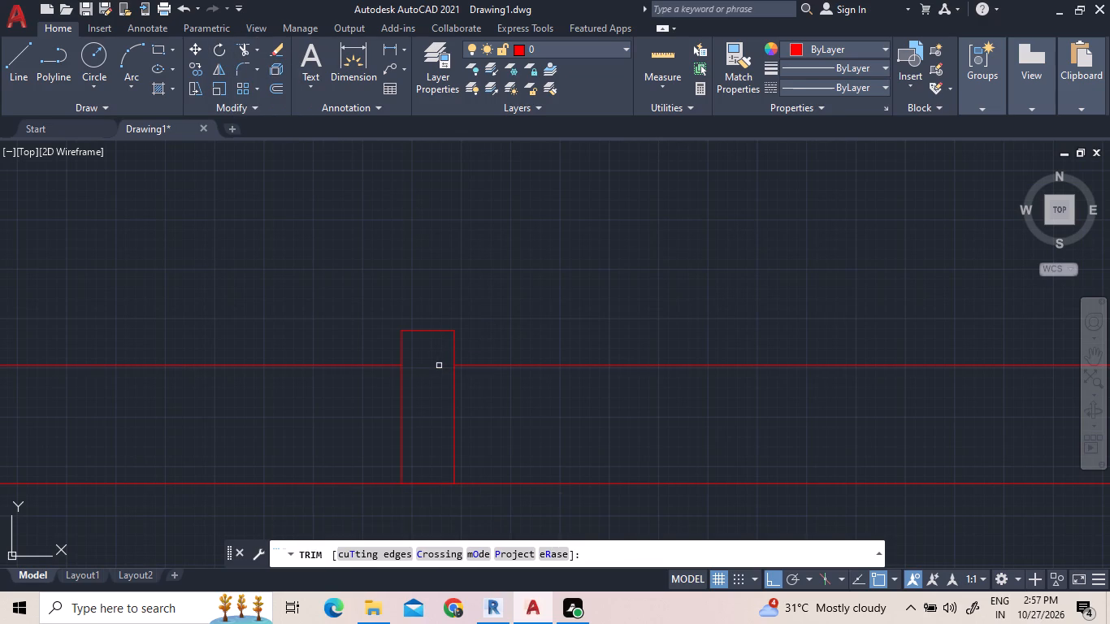
right_click(301, 276)
left_click(355, 293)
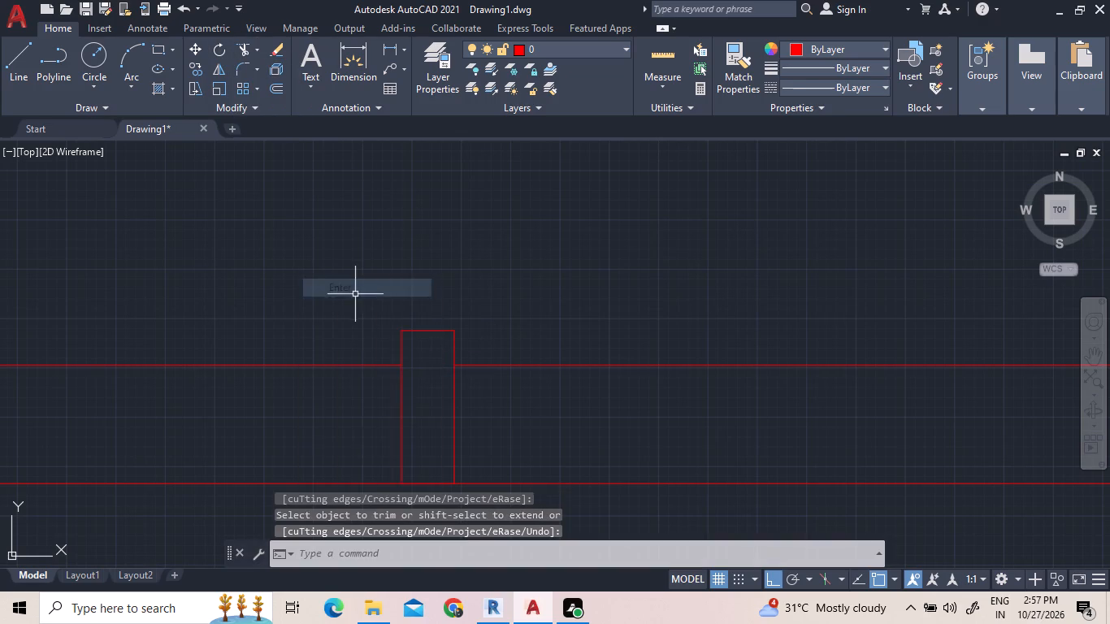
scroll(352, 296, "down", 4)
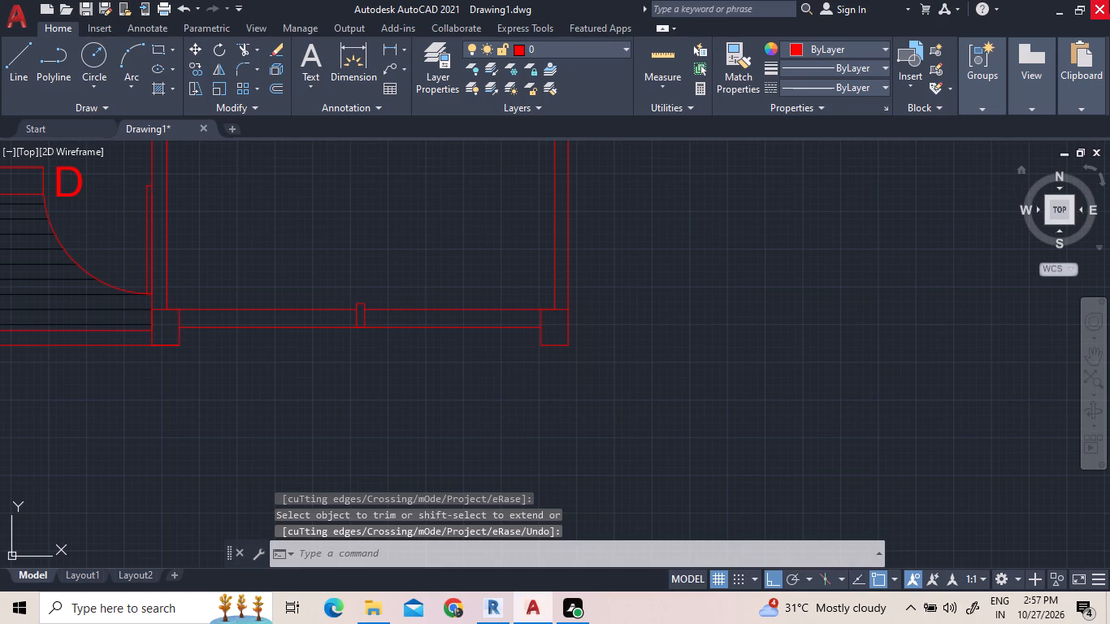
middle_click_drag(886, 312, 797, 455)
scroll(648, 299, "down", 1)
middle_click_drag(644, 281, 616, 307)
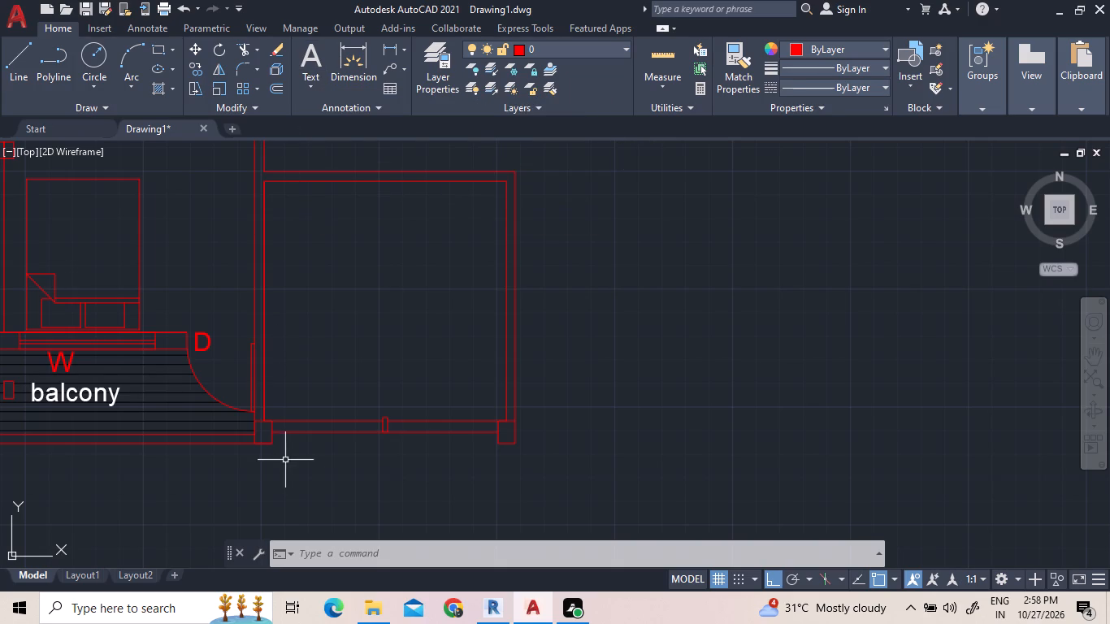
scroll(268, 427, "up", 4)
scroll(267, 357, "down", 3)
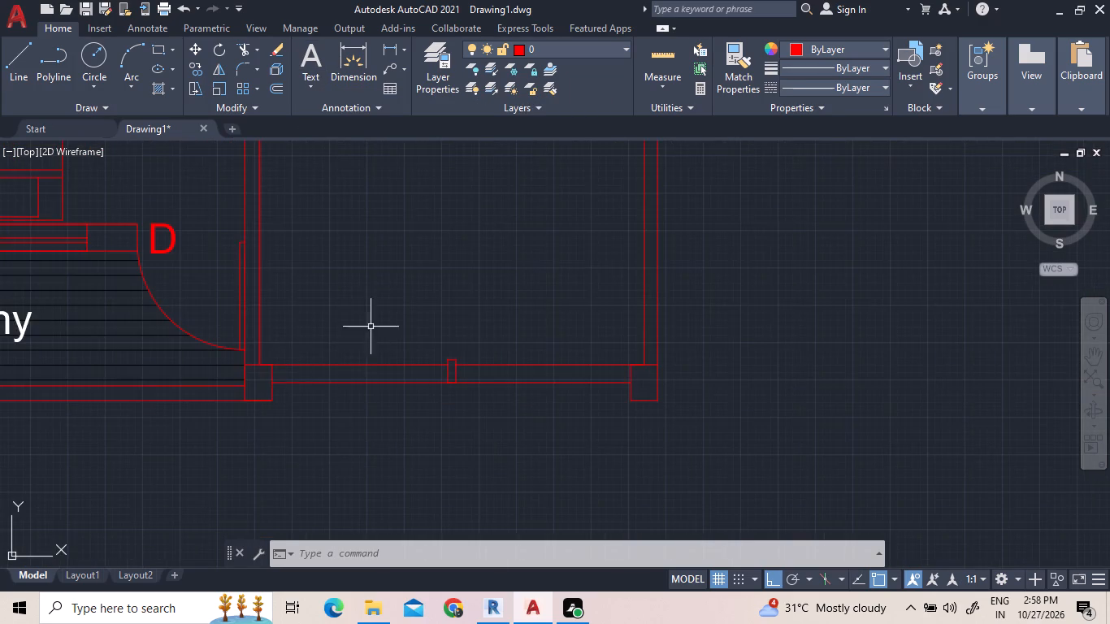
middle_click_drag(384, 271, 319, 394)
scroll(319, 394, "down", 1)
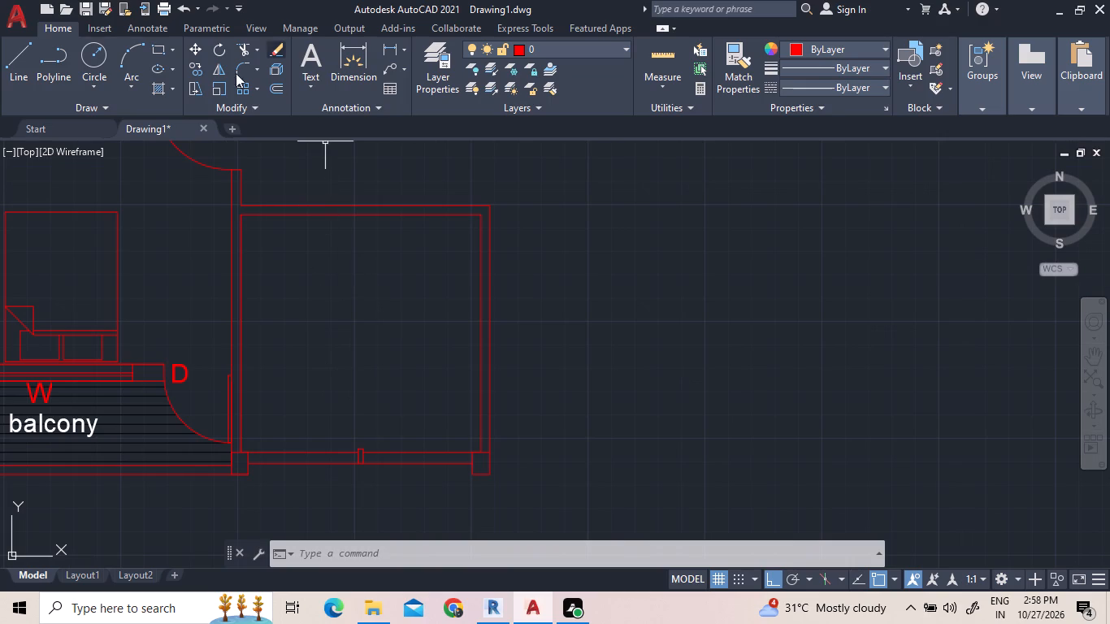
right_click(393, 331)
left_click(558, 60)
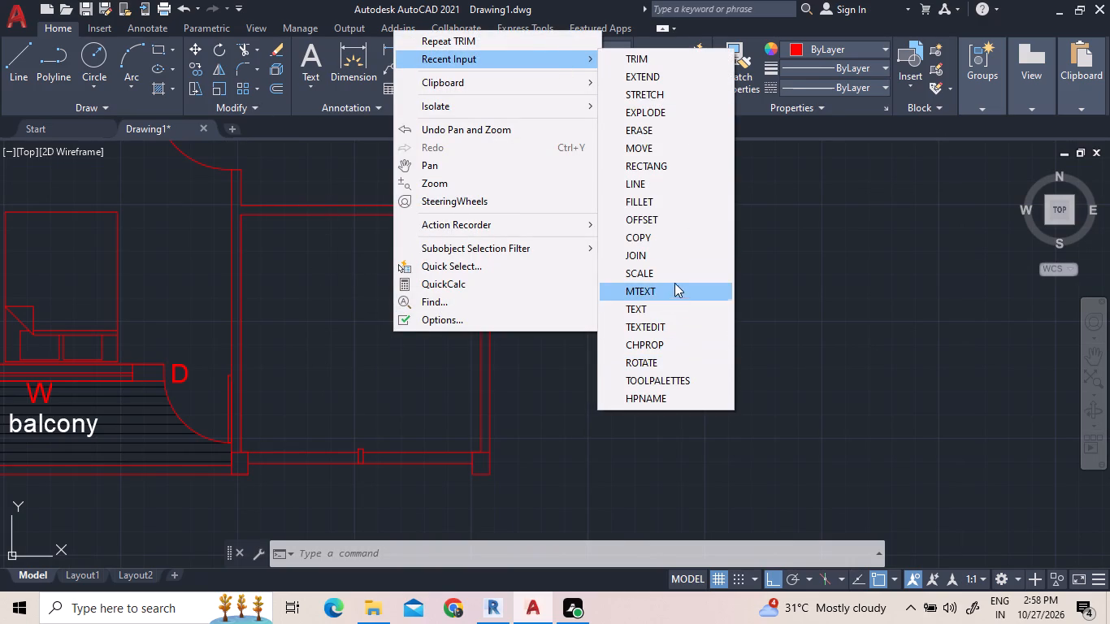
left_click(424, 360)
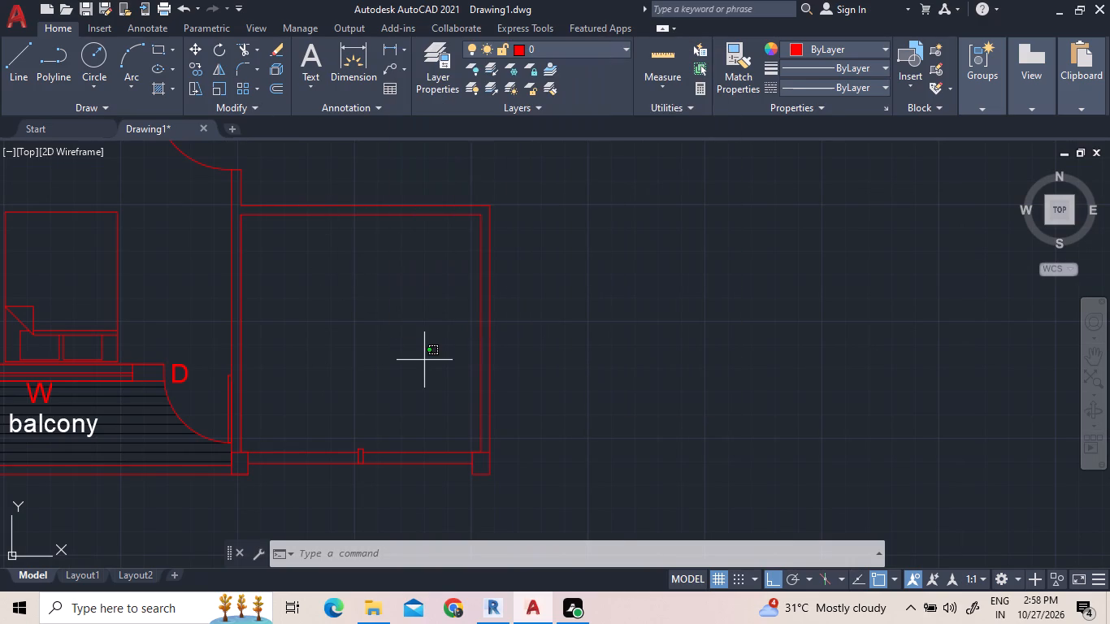
From DesignCenter's Home - Space Planner blocks, insert the three-seat roundback sofa and the two-seat sofa beside the bed.
left_click(369, 355)
type("AD")
left_click(360, 392)
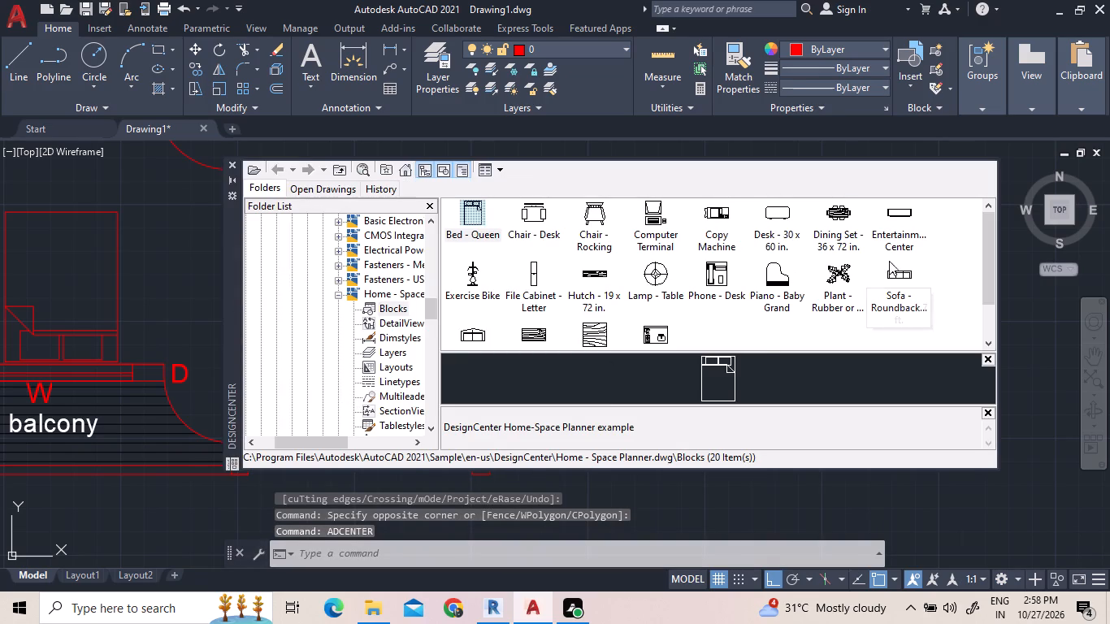
left_click_drag(894, 270, 160, 229)
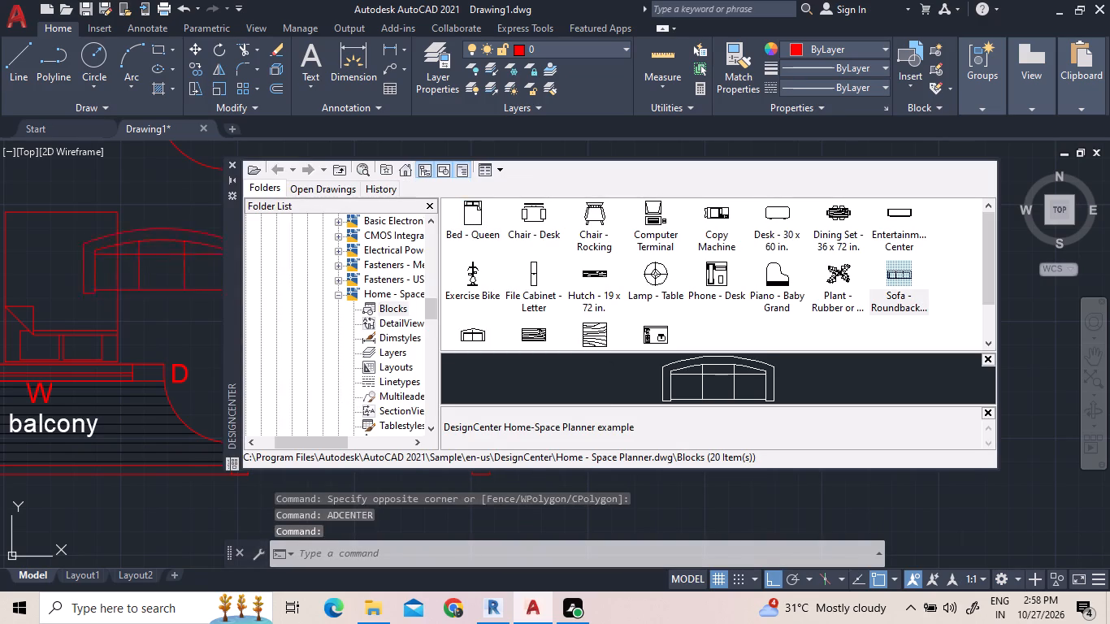
left_click_drag(160, 229, 140, 154)
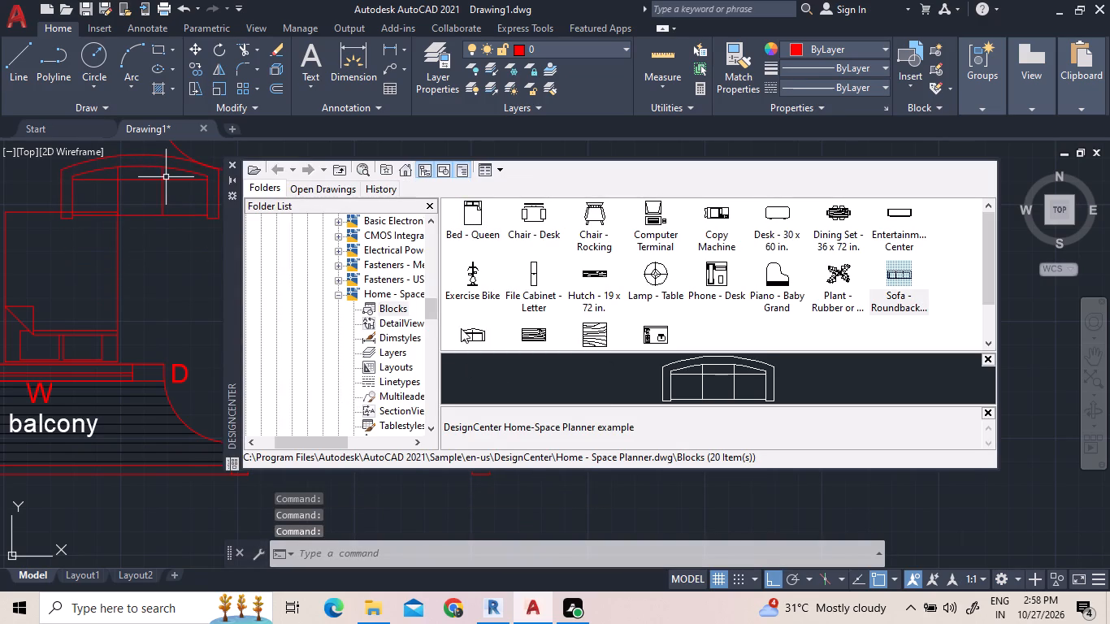
left_click_drag(476, 336, 176, 263)
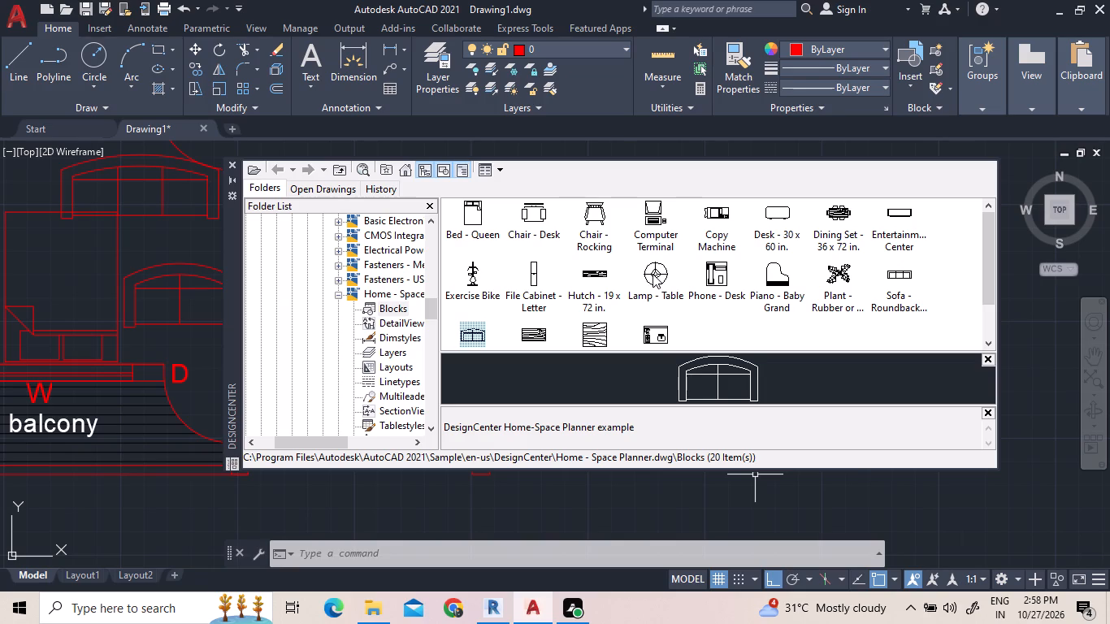
Insert the Lamp - Table block outside the plan, south of the balcony, and close DesignCenter.
left_click_drag(653, 274, 199, 513)
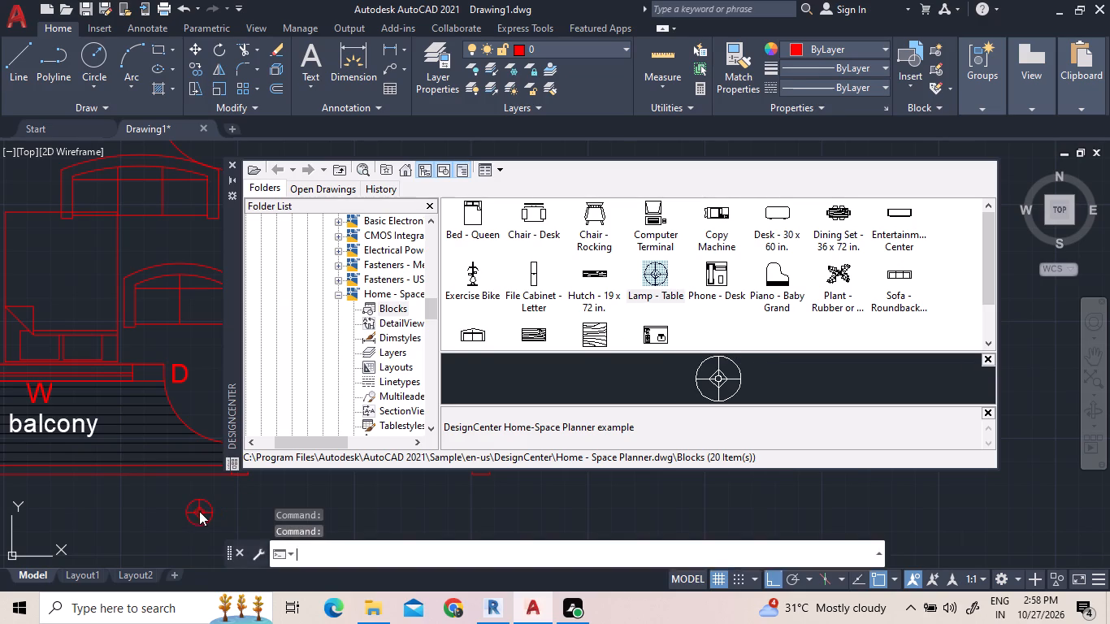
left_click(232, 165)
Move the three-seat sofa into the northern half of the east room, with Ortho off.
left_click_drag(154, 196, 164, 232)
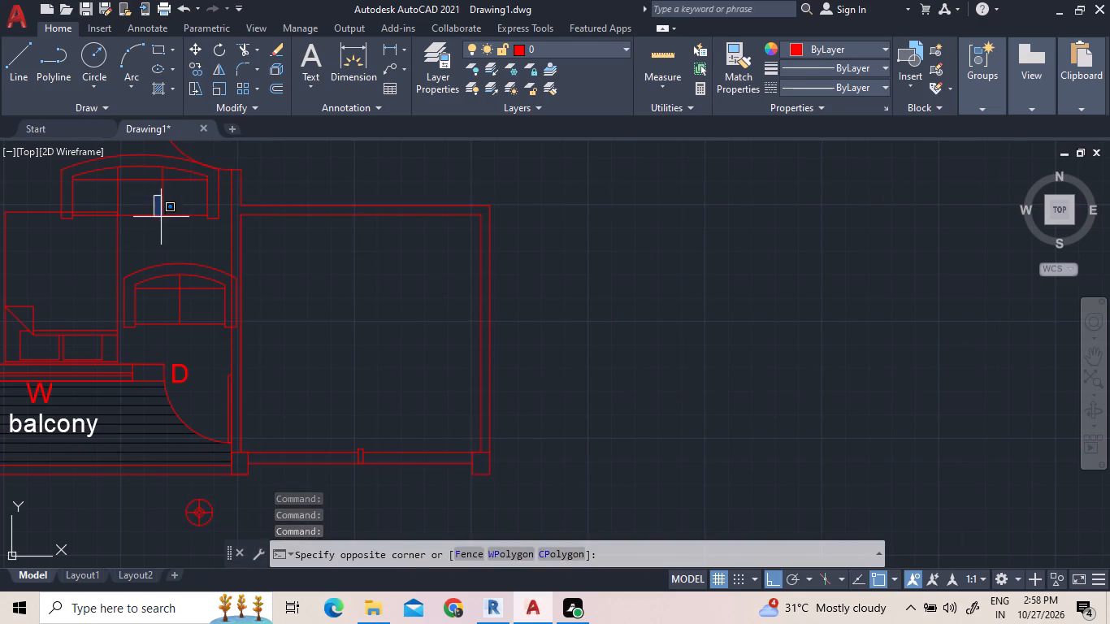
left_click_drag(164, 232, 165, 234)
left_click(205, 237)
left_click(163, 192)
right_click(163, 192)
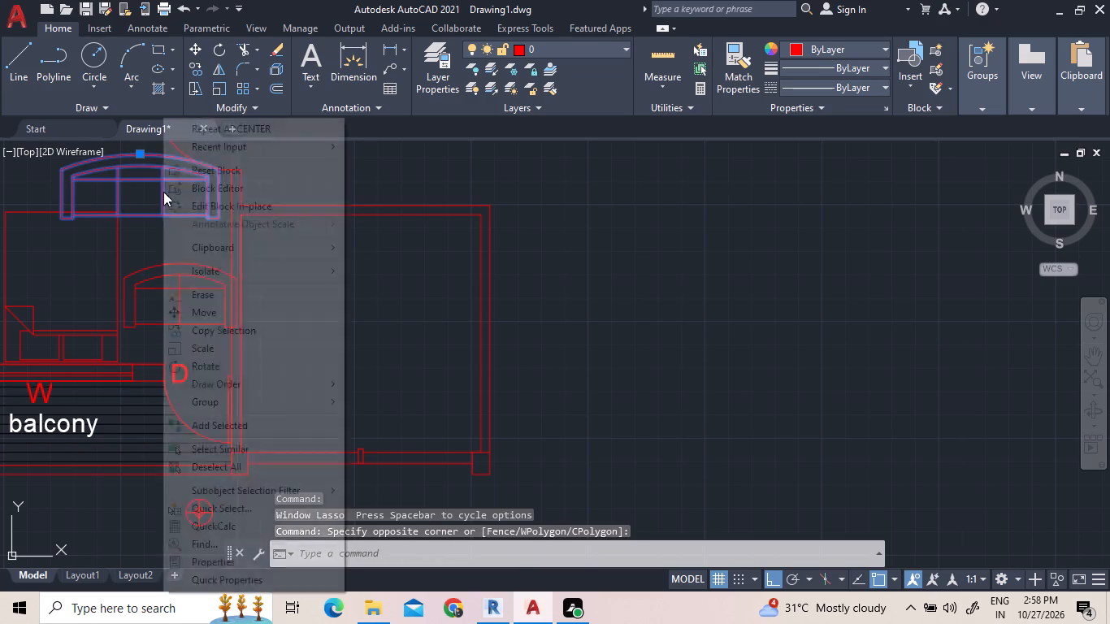
left_click(202, 314)
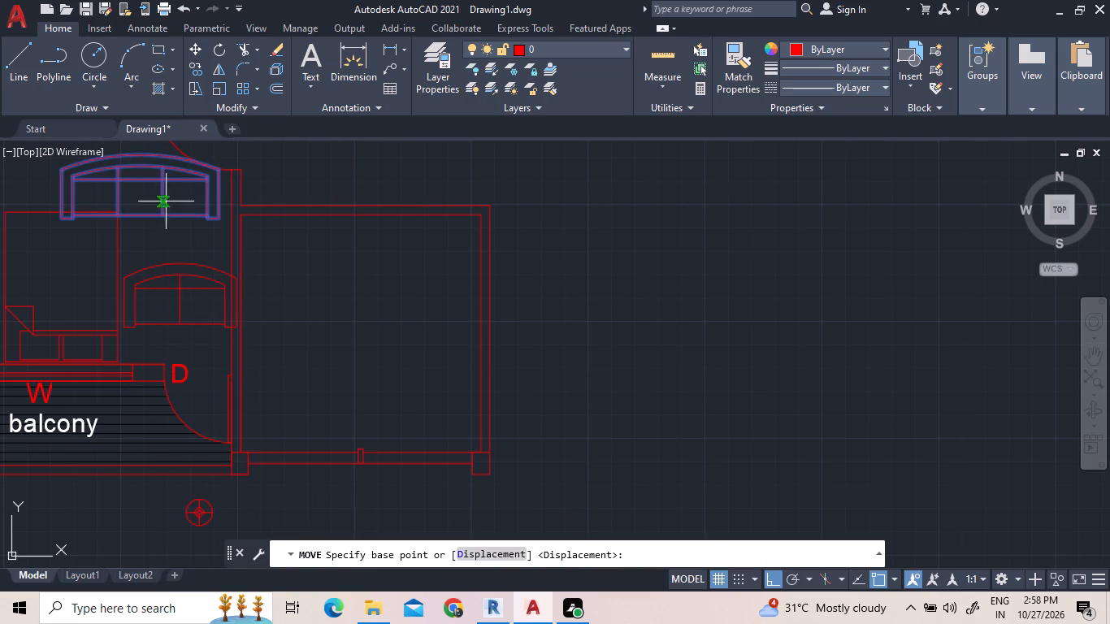
left_click(155, 189)
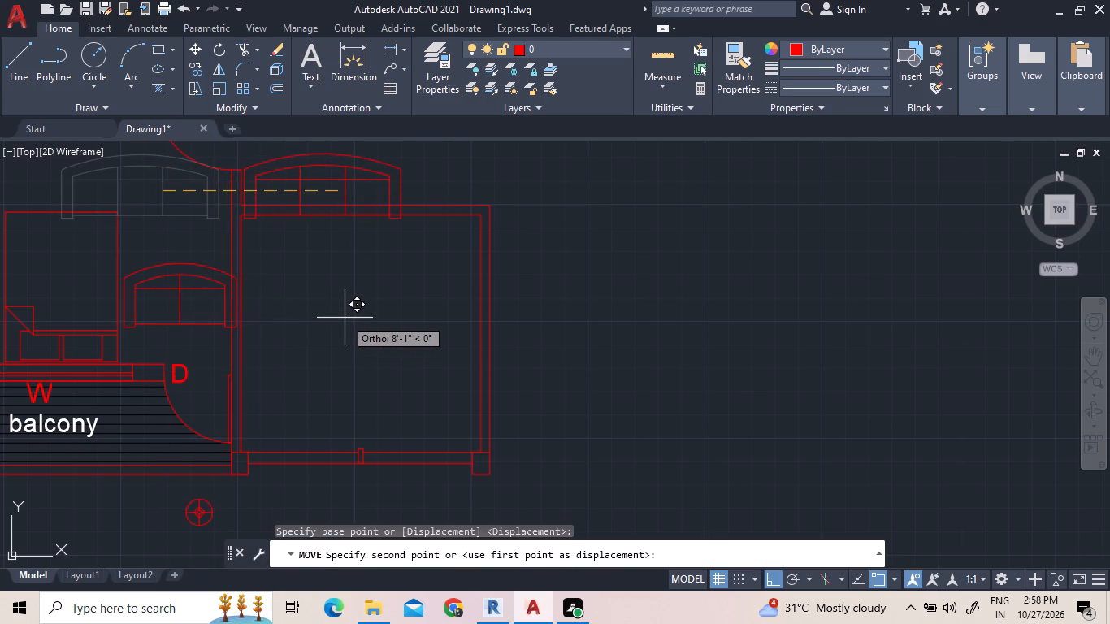
key("F8")
left_click(370, 290)
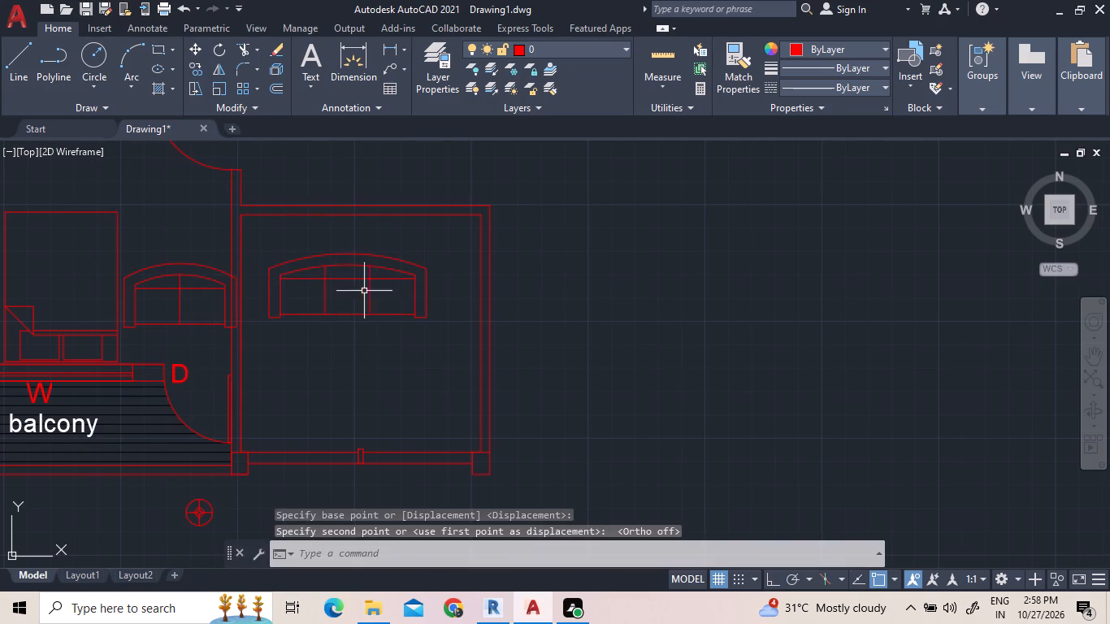
Move the two-seat sofa into the east room, between the three-seat sofa and the south wall.
left_click(189, 266)
left_click(167, 288)
right_click(167, 290)
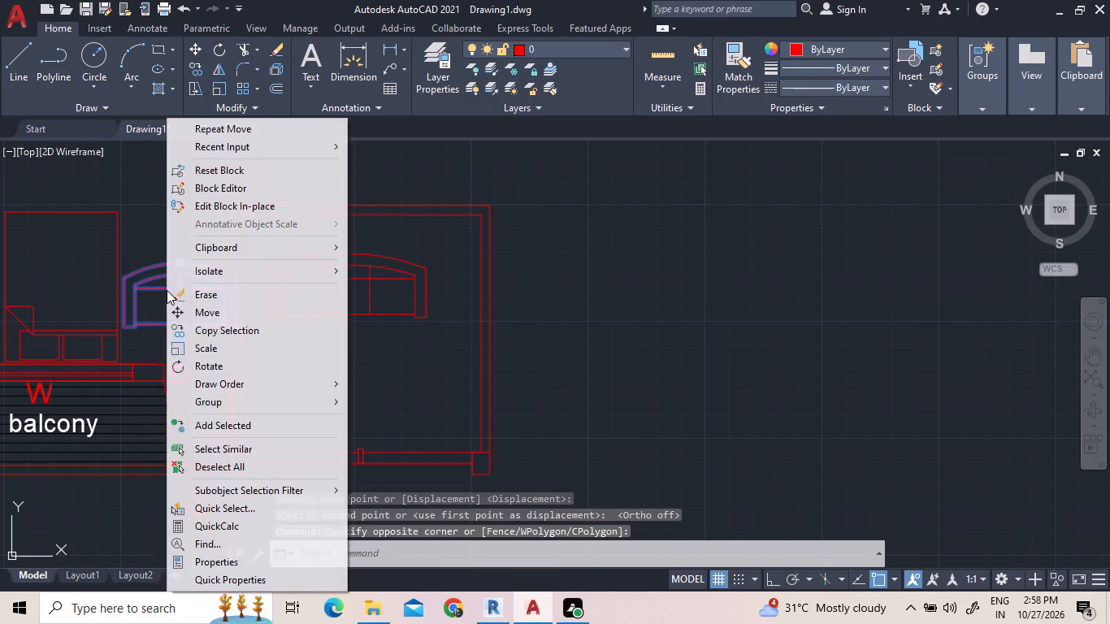
double_click(201, 314)
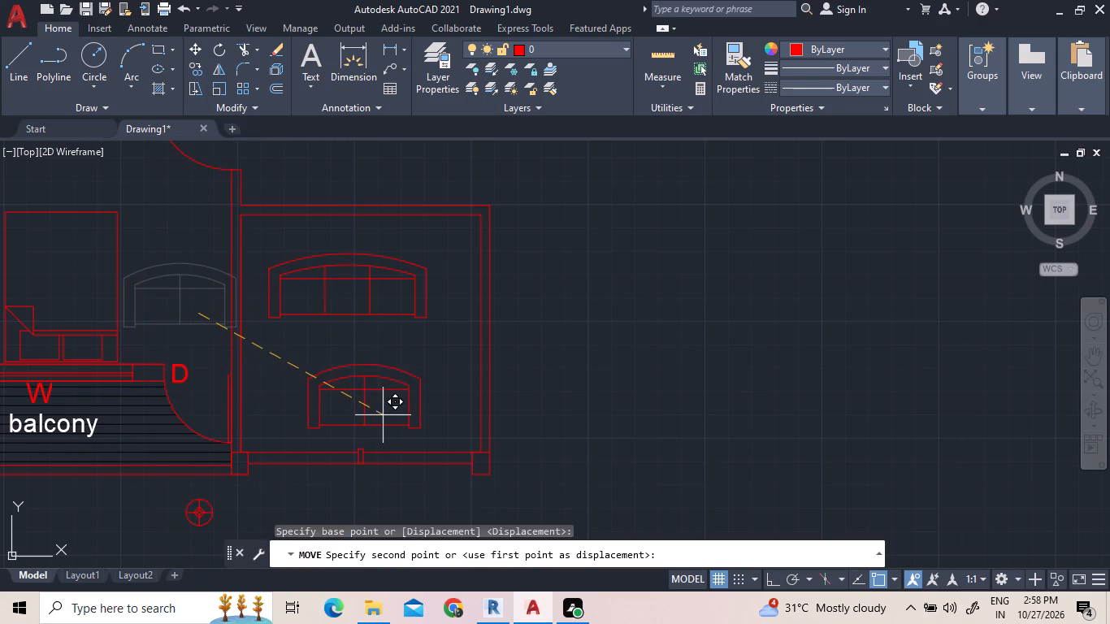
left_click(385, 414)
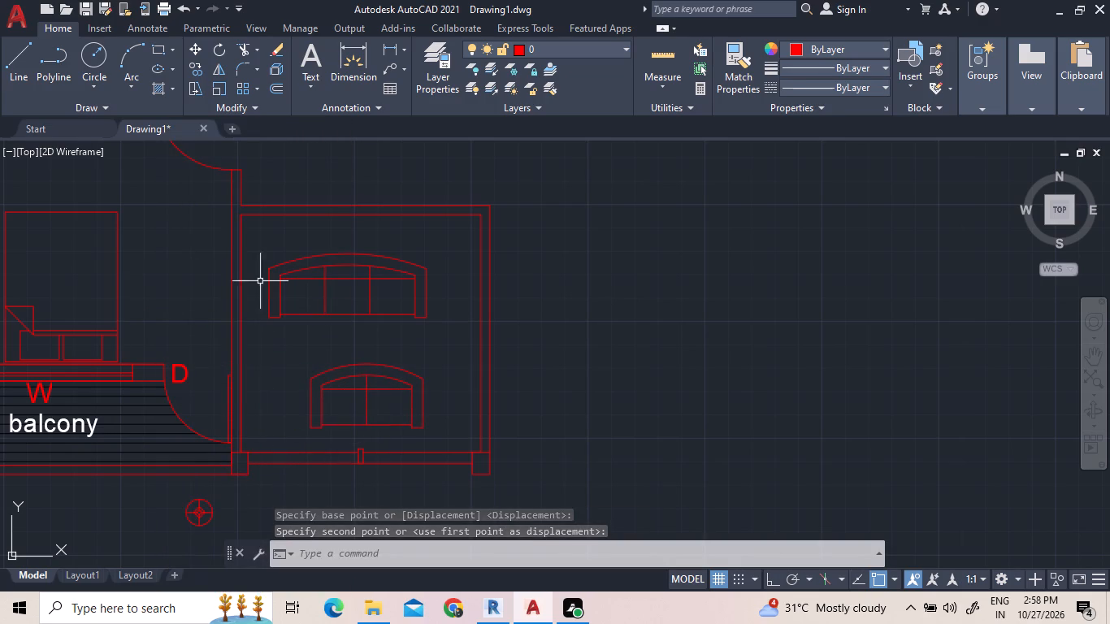
Copy the small balcony rectangle into the wall between balcony and east room, directly north of the corner column.
scroll(307, 369, "down", 1)
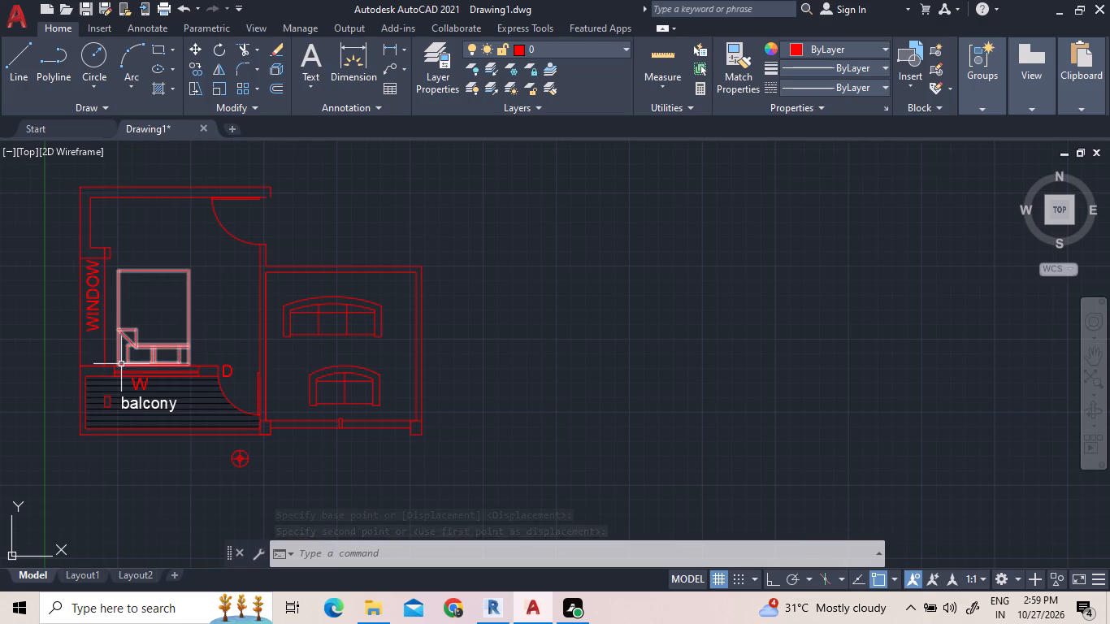
scroll(101, 396, "up", 3)
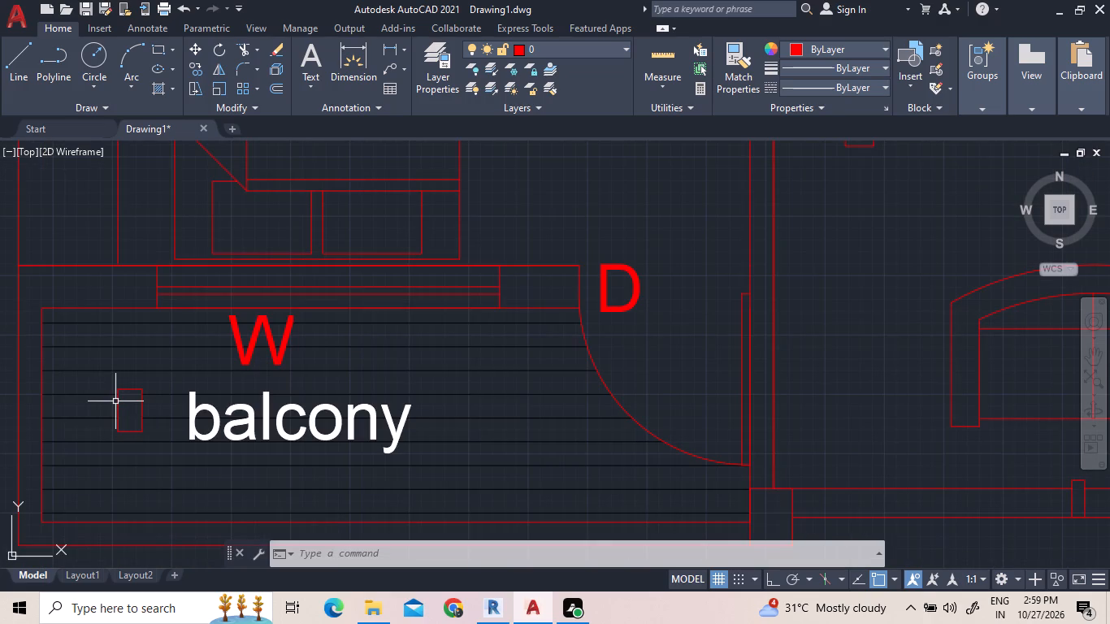
left_click(117, 403)
right_click(146, 343)
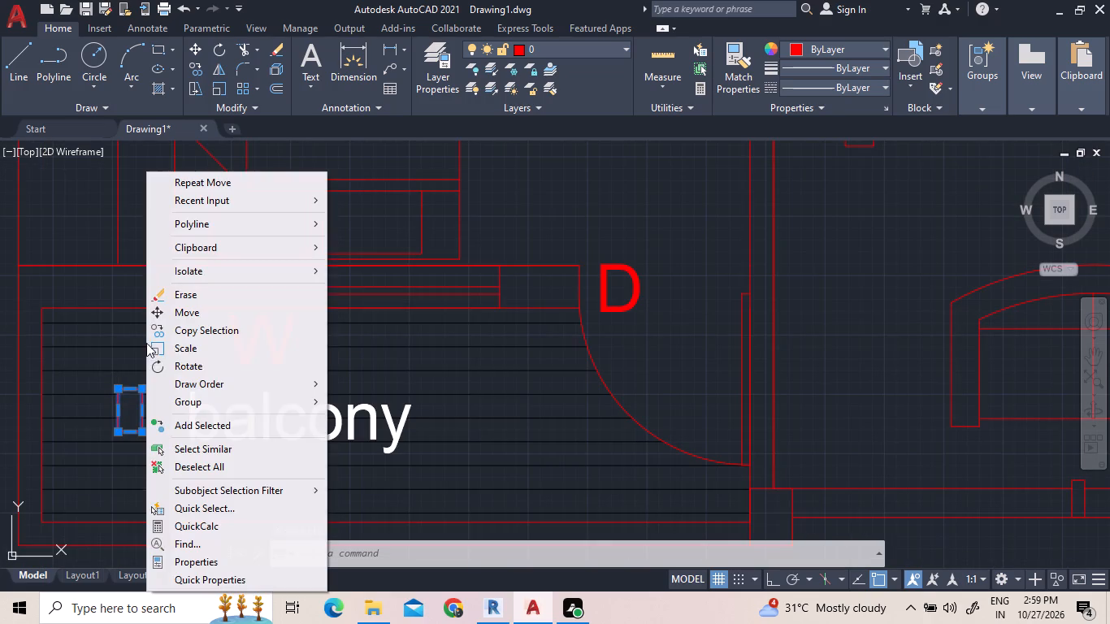
left_click(213, 331)
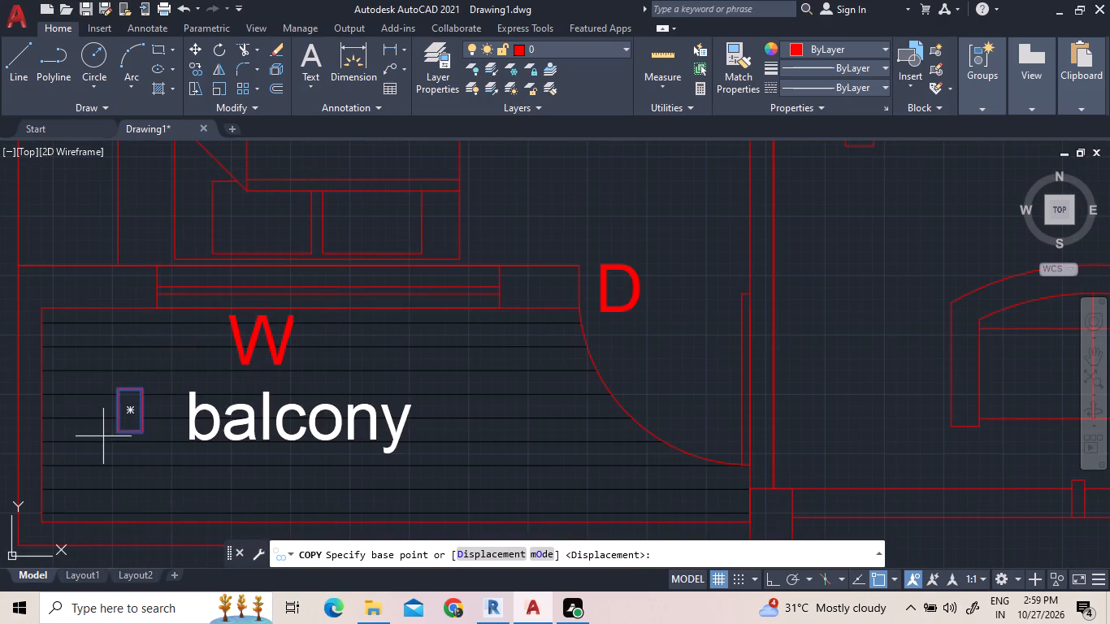
left_click(134, 409)
scroll(316, 355, "down", 2)
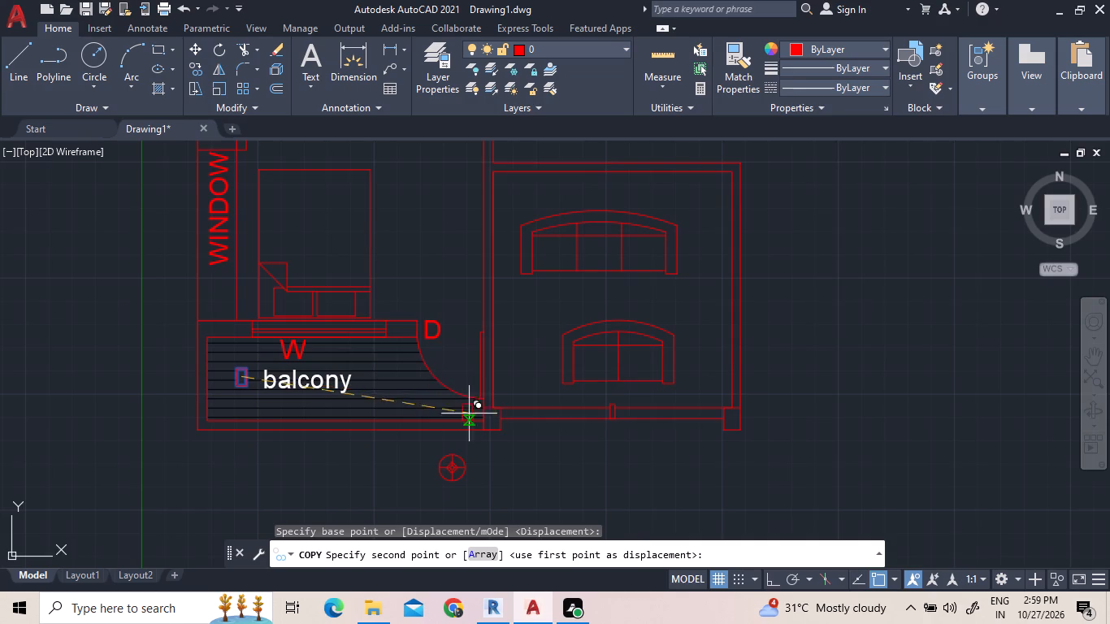
scroll(485, 414, "up", 6)
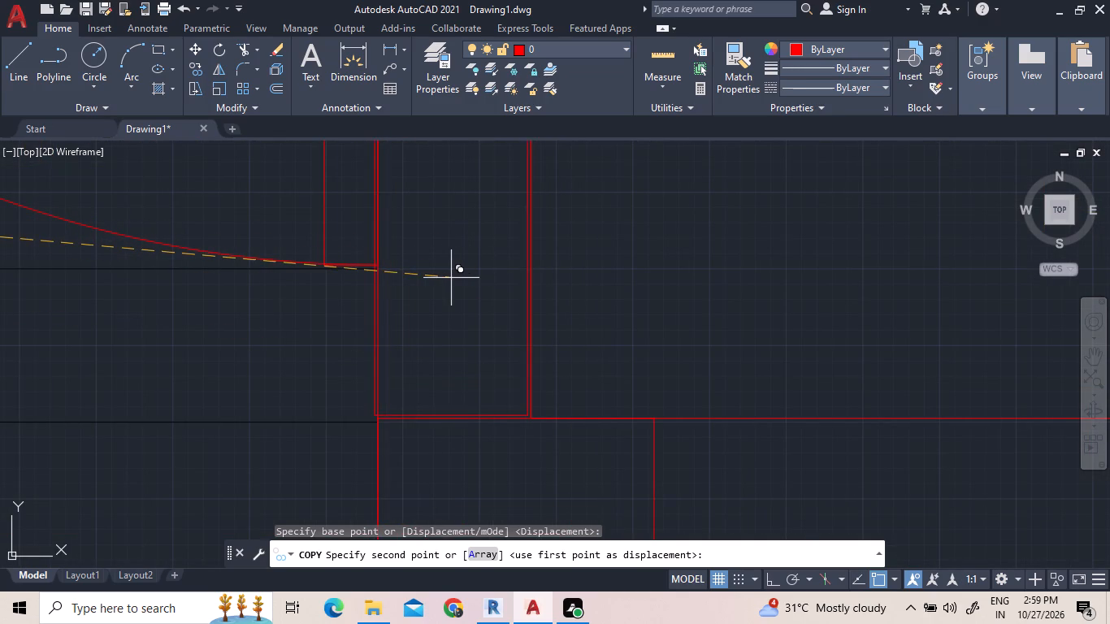
scroll(453, 281, "up", 1)
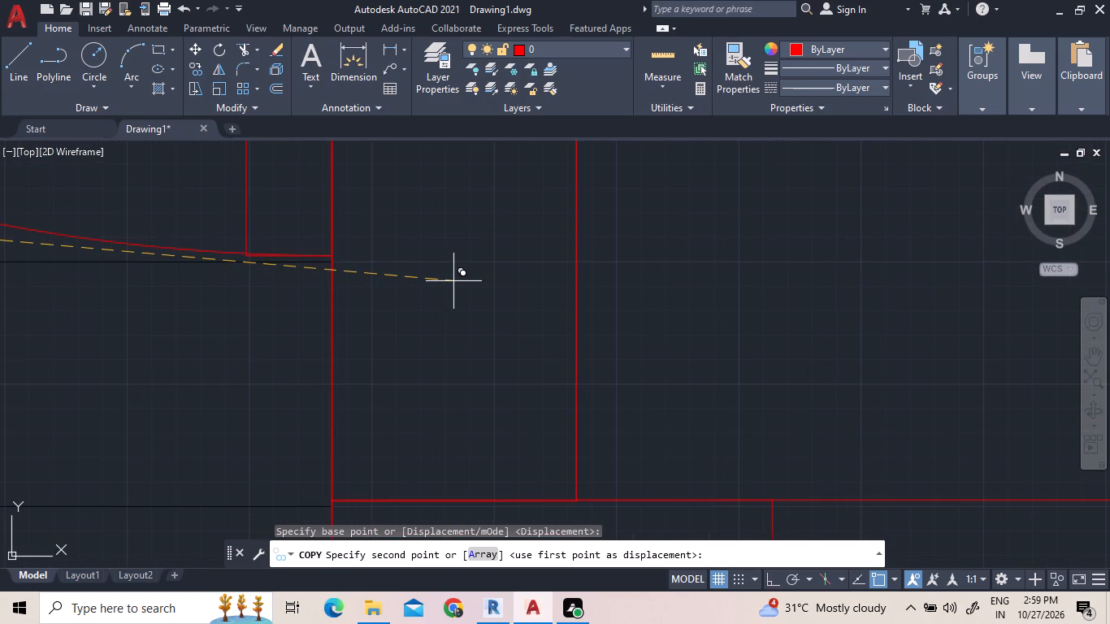
scroll(453, 281, "up", 1)
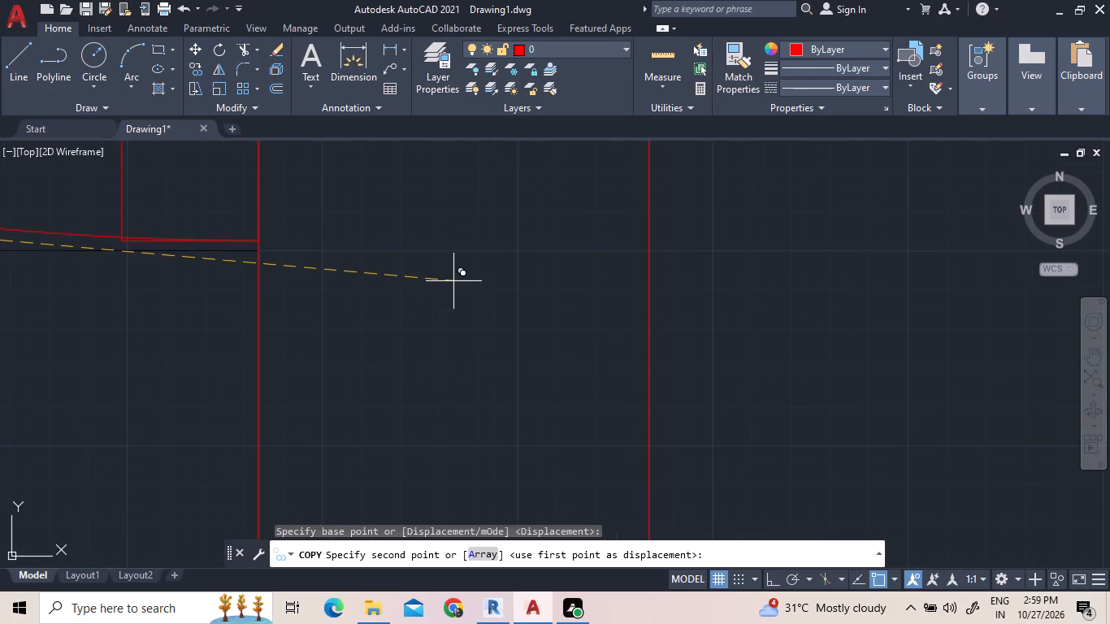
scroll(453, 281, "down", 1)
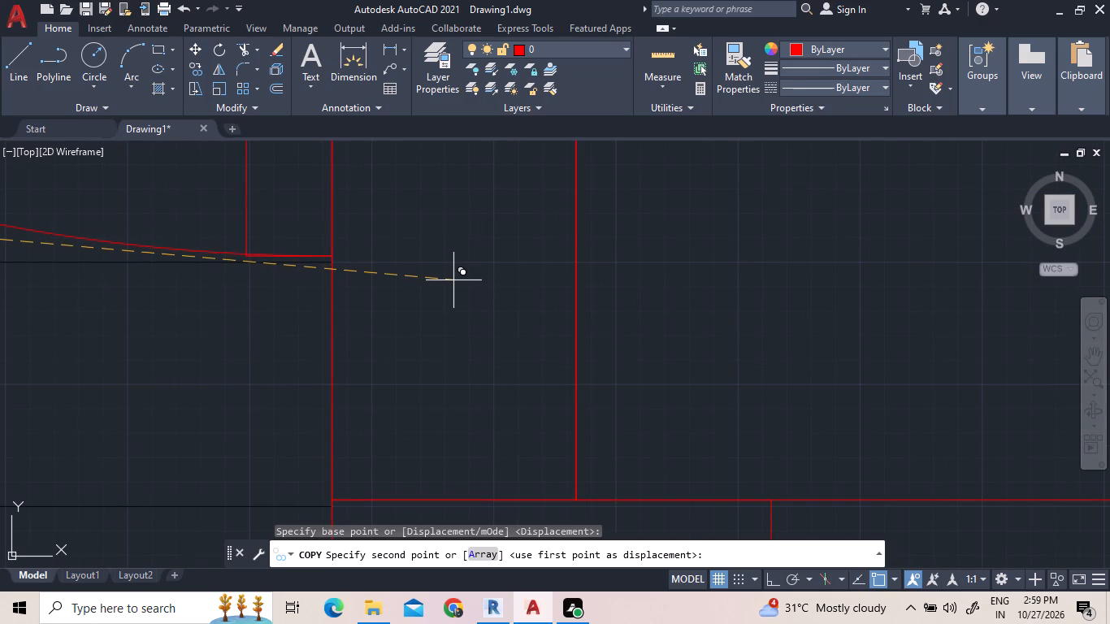
left_click(453, 280)
scroll(466, 275, "down", 4)
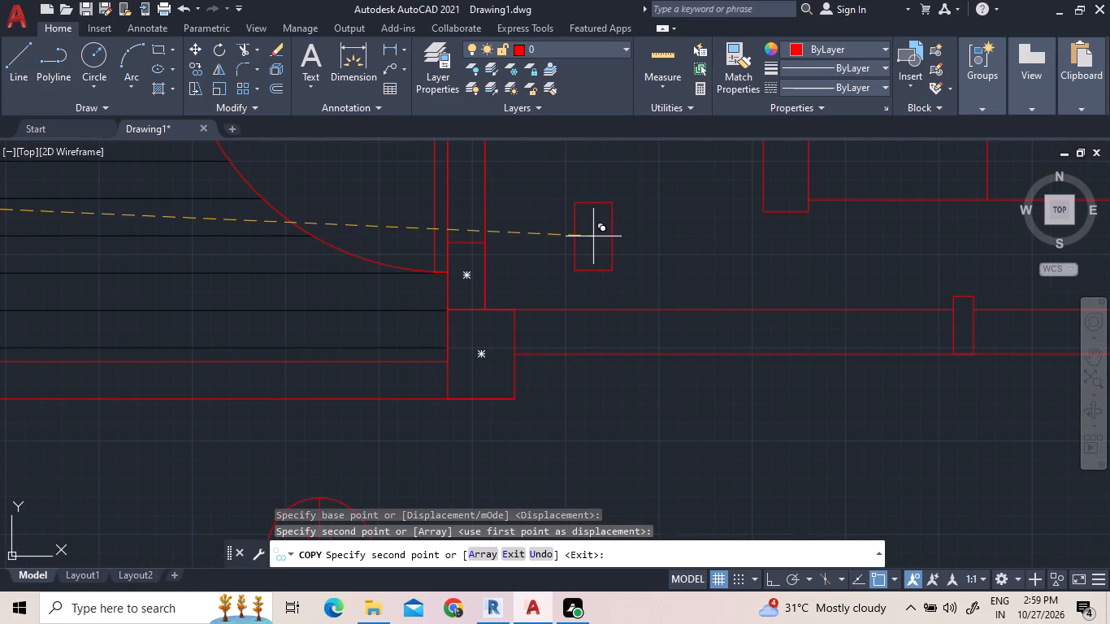
right_click(593, 236)
left_click(605, 242)
Rotate the three-seat sofa 90° about the east corner of its back, with Ortho on.
scroll(636, 396, "down", 2)
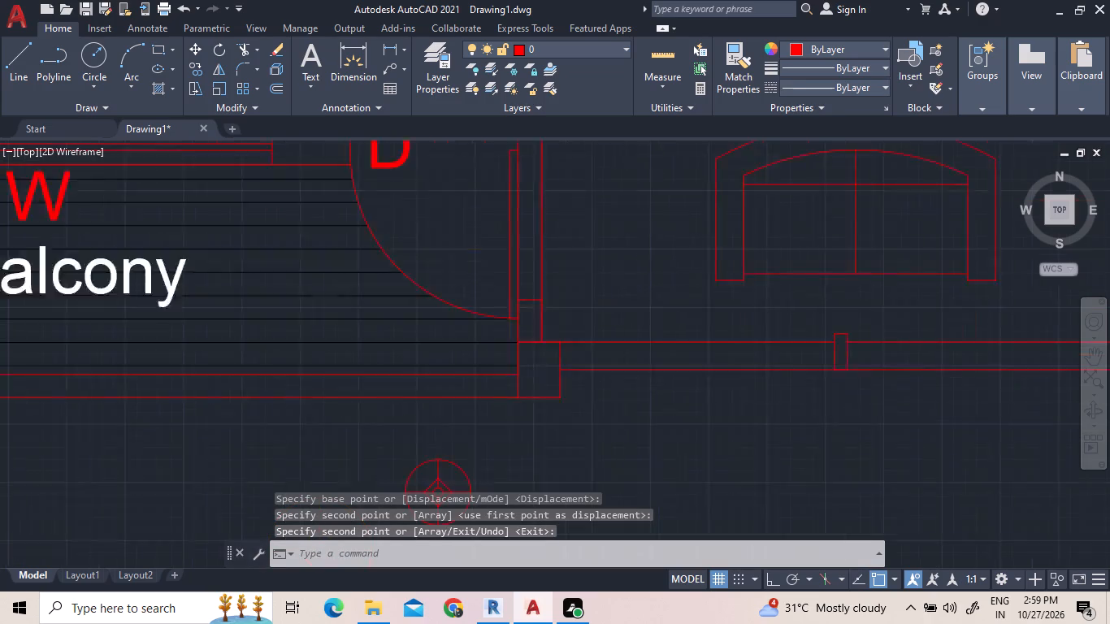
scroll(632, 401, "down", 1)
middle_click_drag(664, 342, 535, 365)
left_click(593, 238)
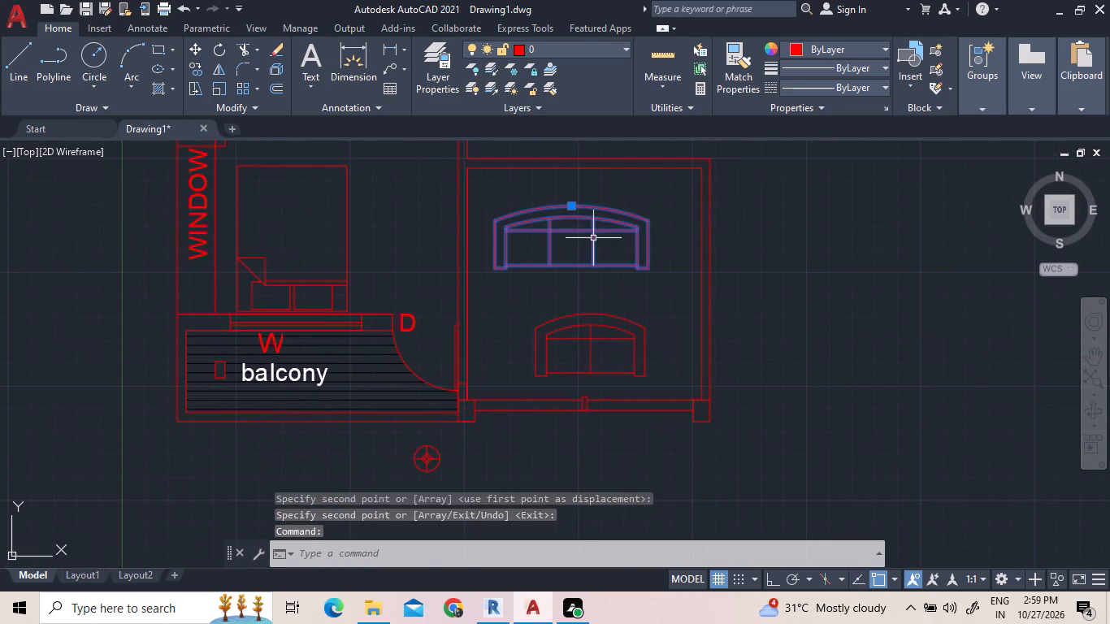
right_click(637, 208)
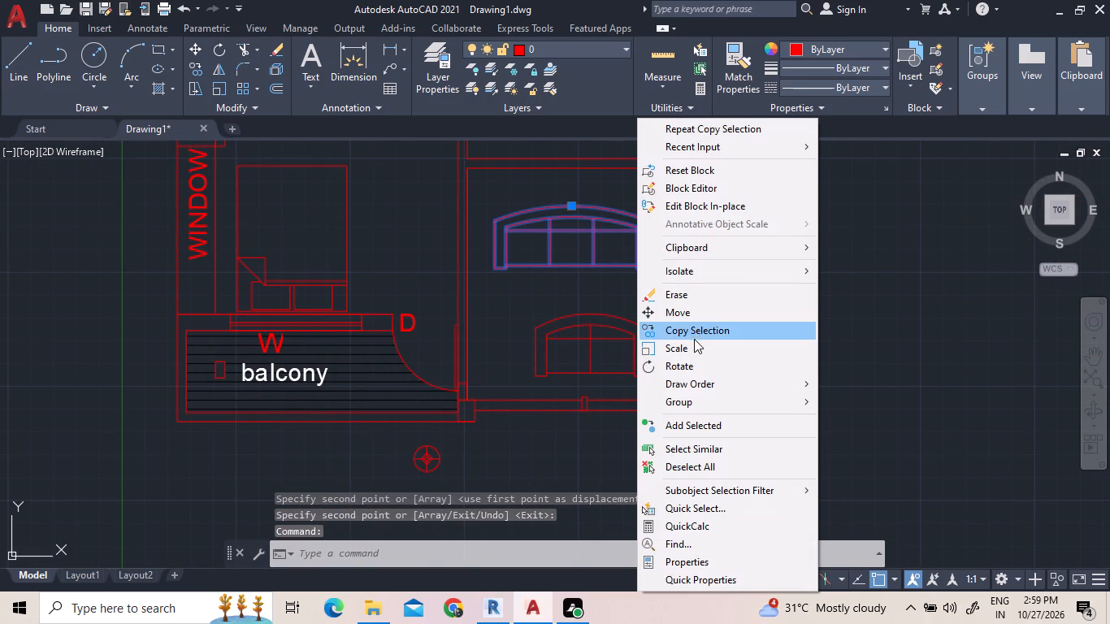
left_click(694, 362)
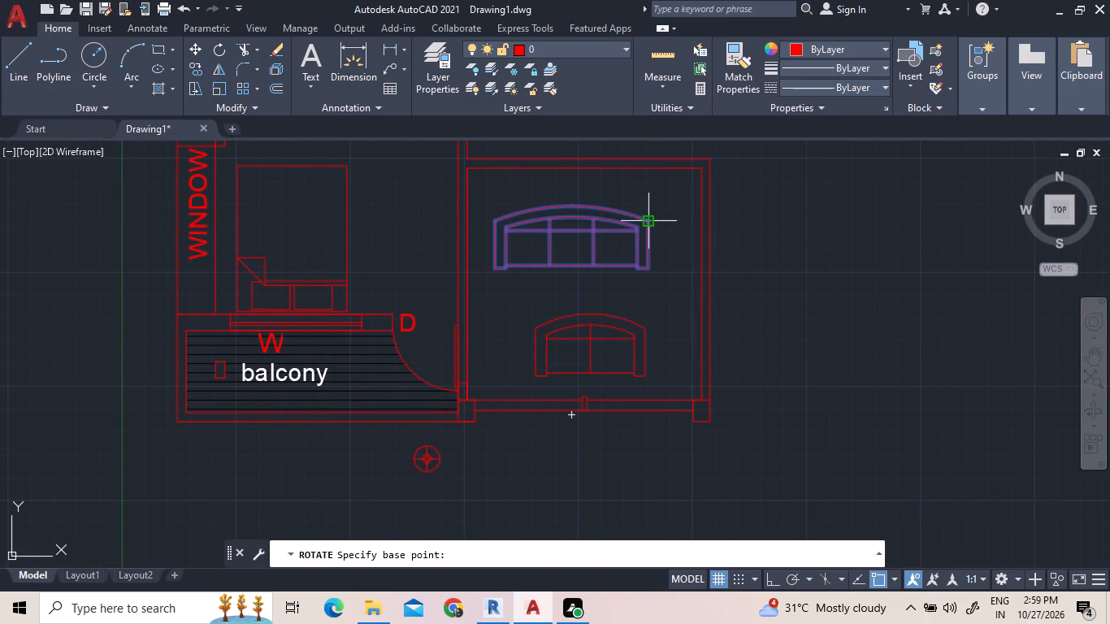
left_click(644, 222)
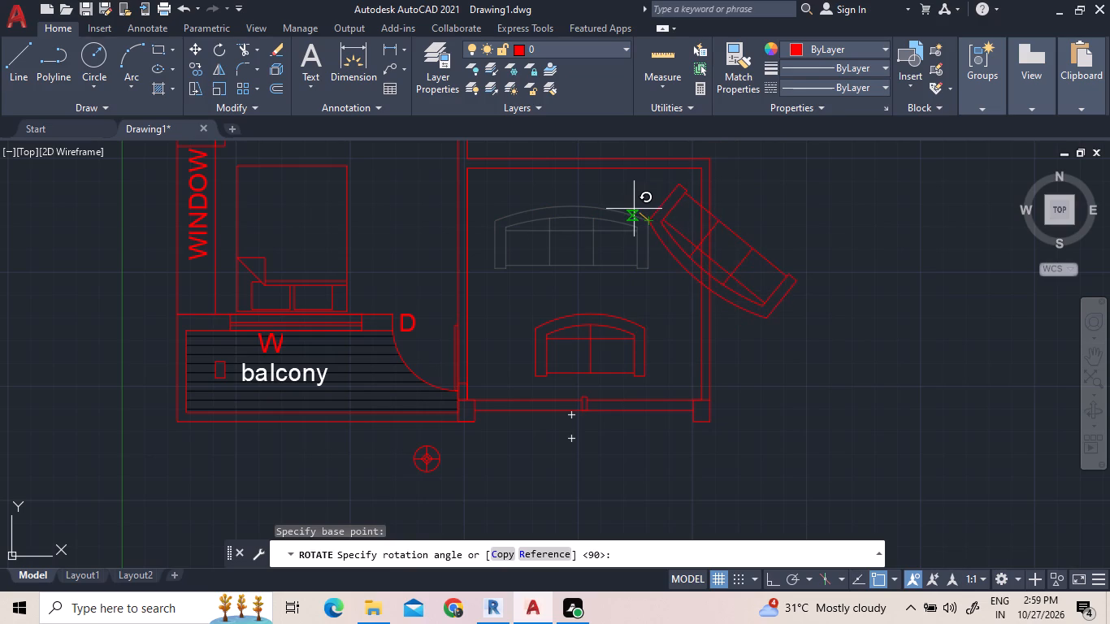
key("F8")
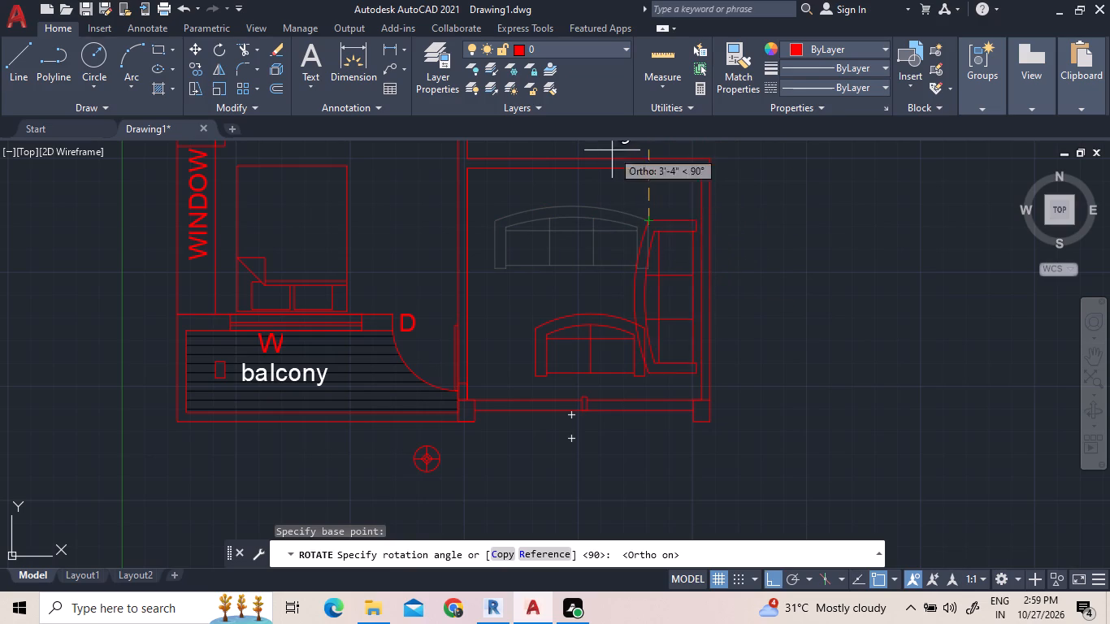
left_click(636, 143)
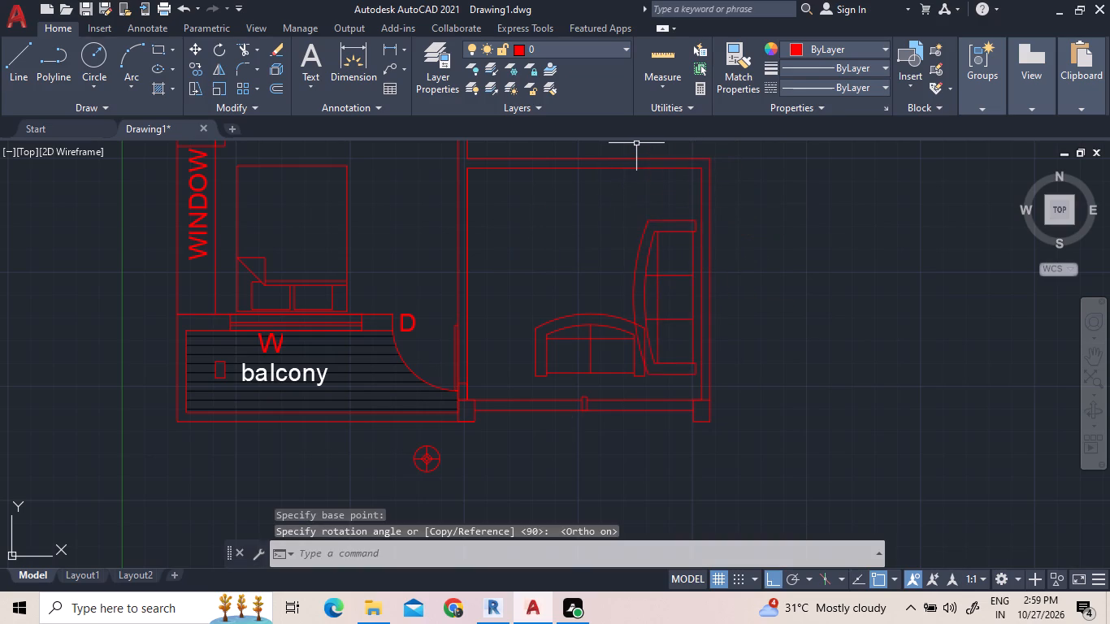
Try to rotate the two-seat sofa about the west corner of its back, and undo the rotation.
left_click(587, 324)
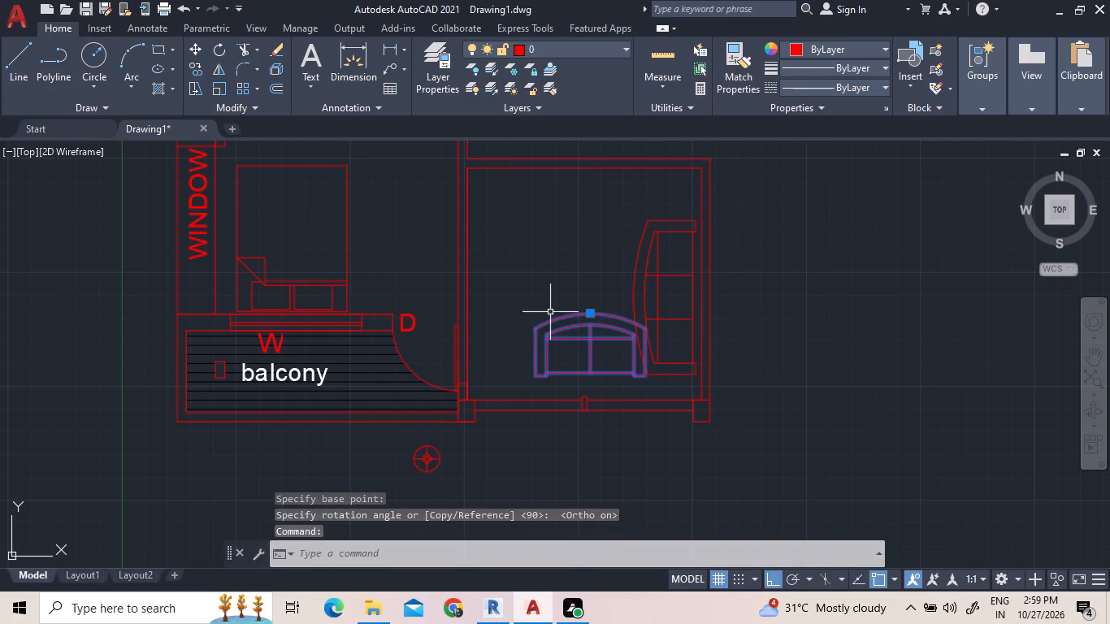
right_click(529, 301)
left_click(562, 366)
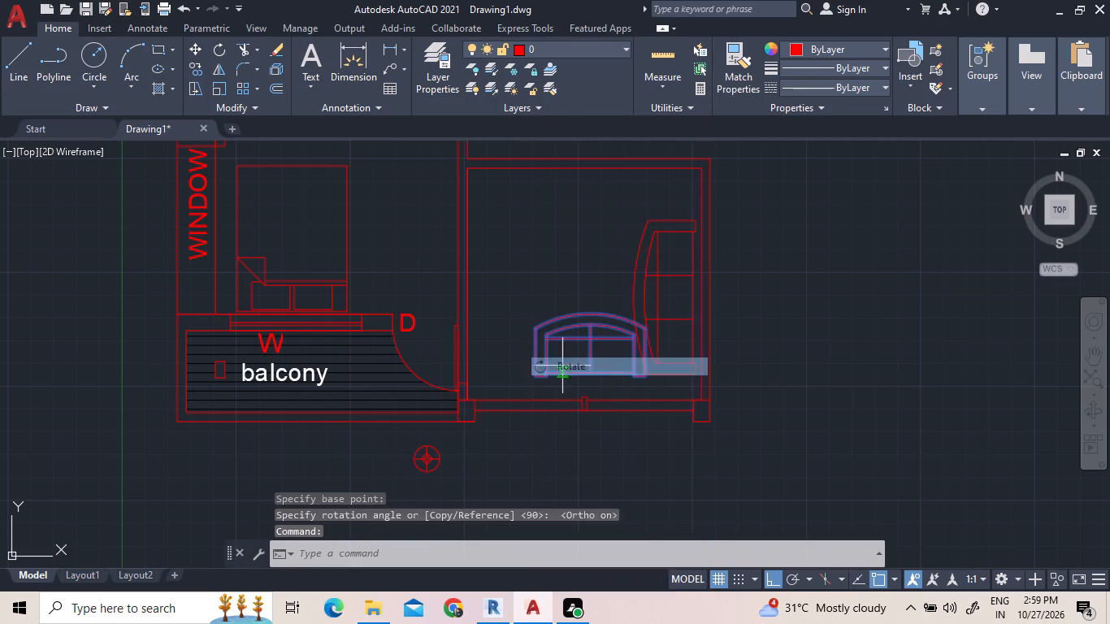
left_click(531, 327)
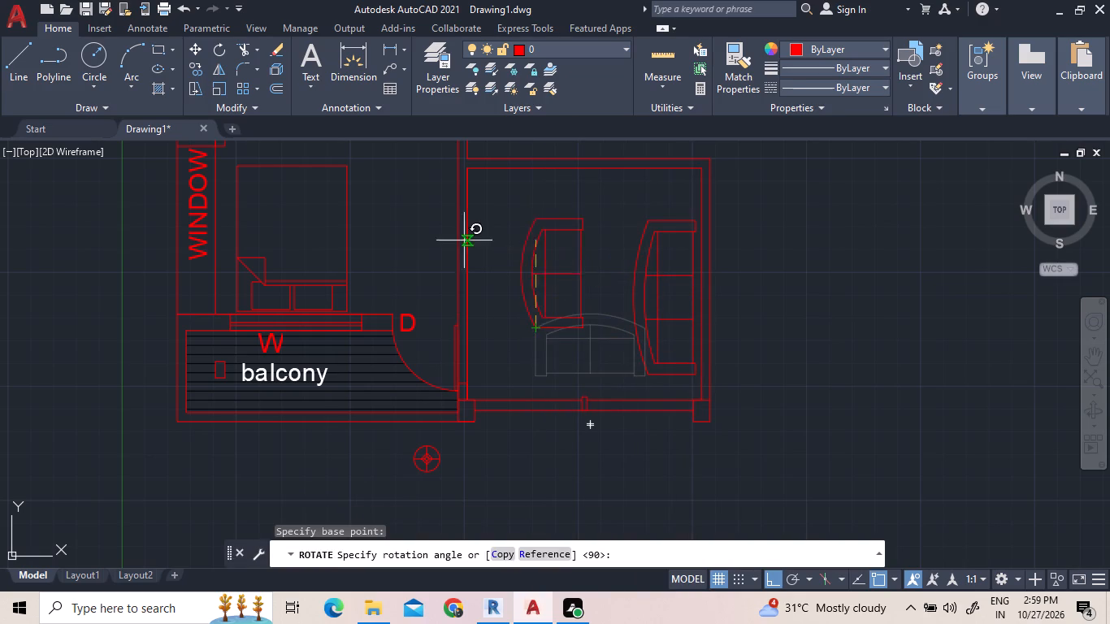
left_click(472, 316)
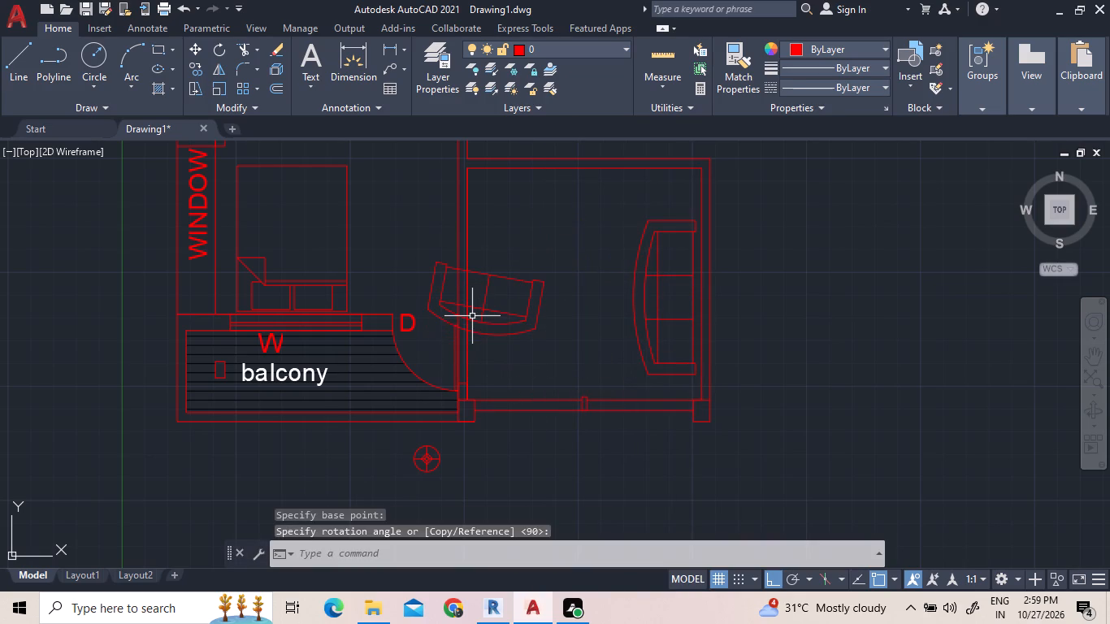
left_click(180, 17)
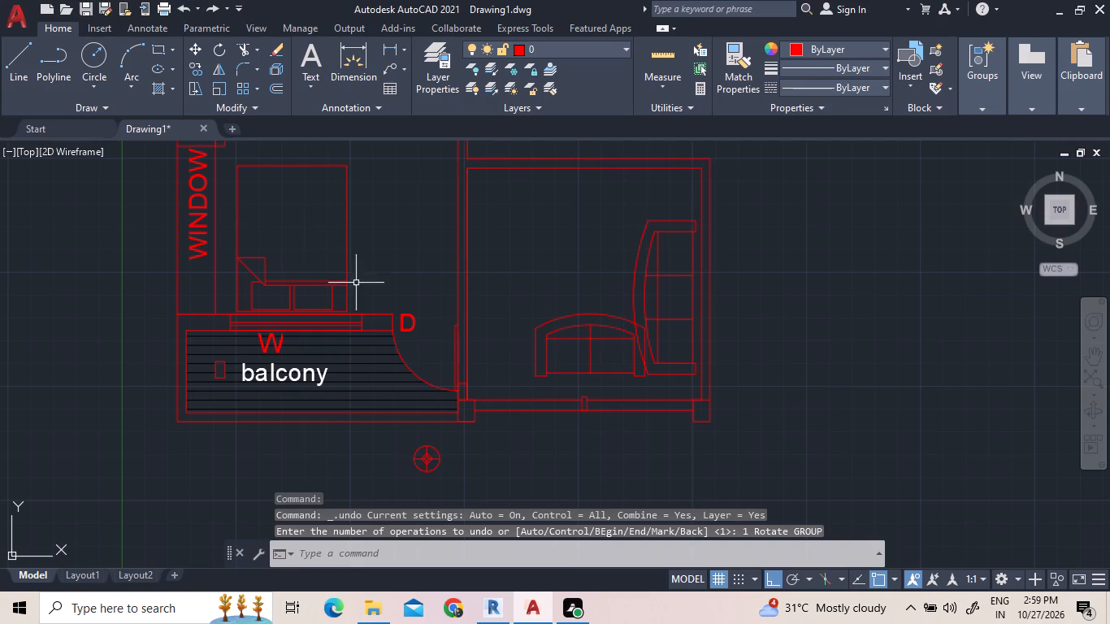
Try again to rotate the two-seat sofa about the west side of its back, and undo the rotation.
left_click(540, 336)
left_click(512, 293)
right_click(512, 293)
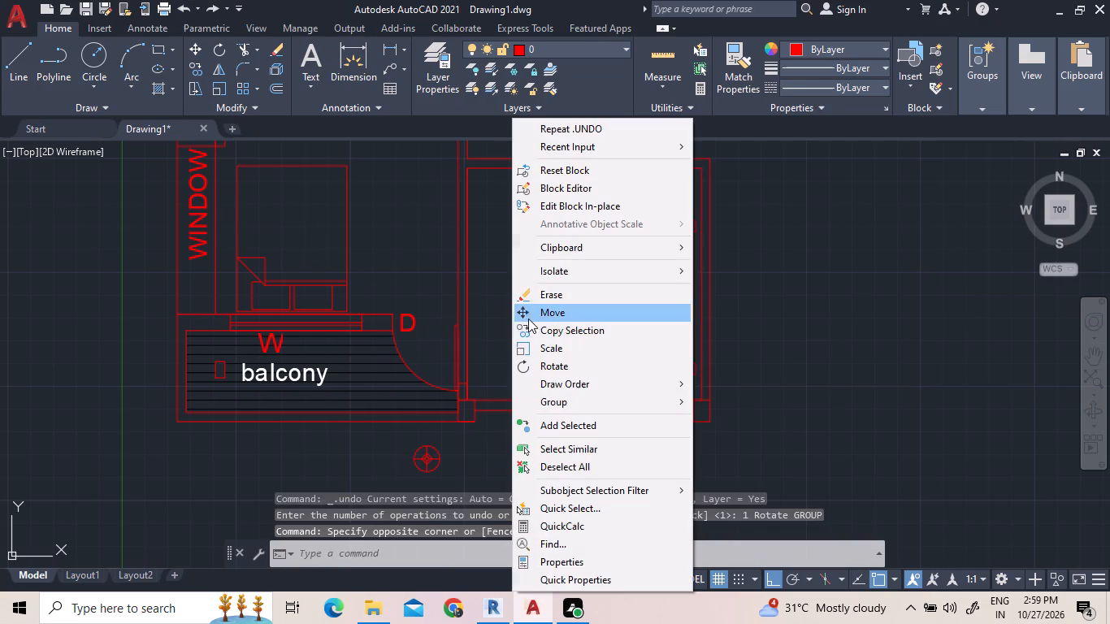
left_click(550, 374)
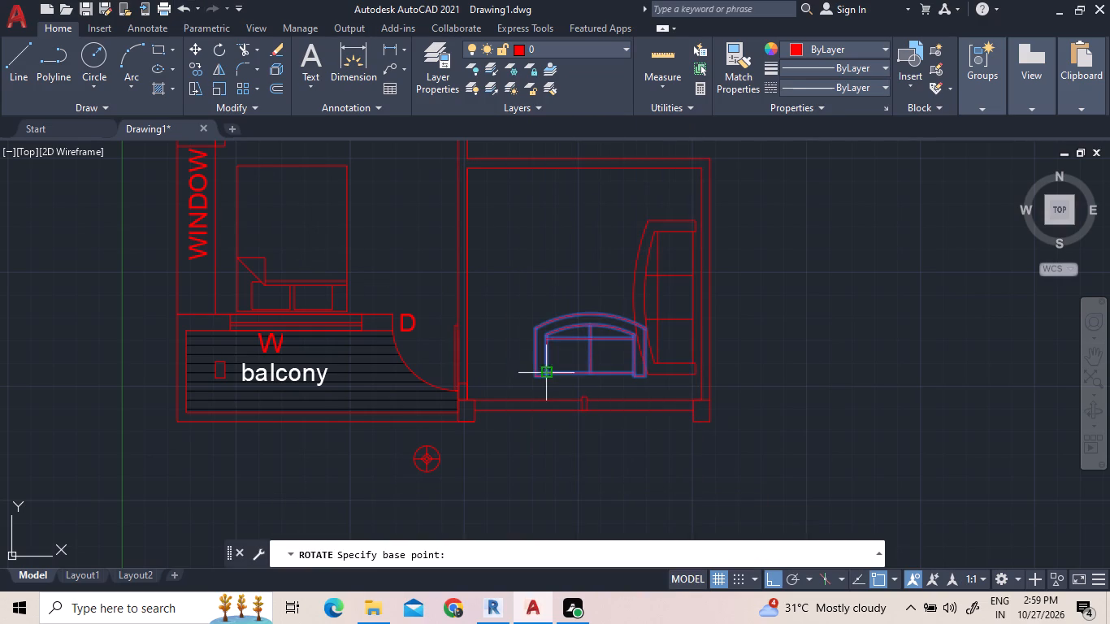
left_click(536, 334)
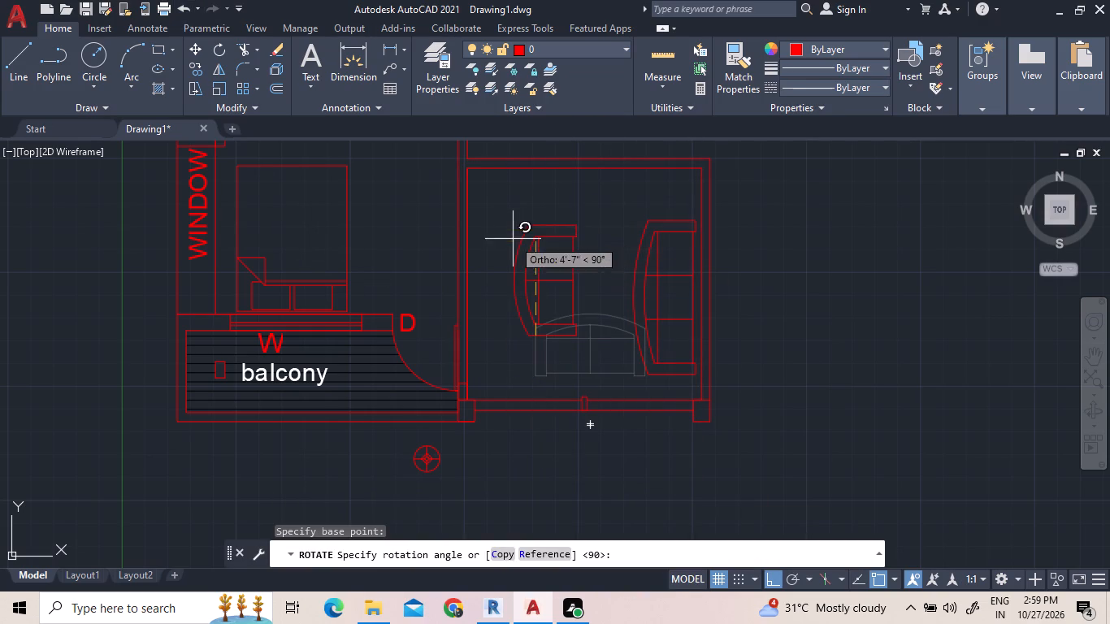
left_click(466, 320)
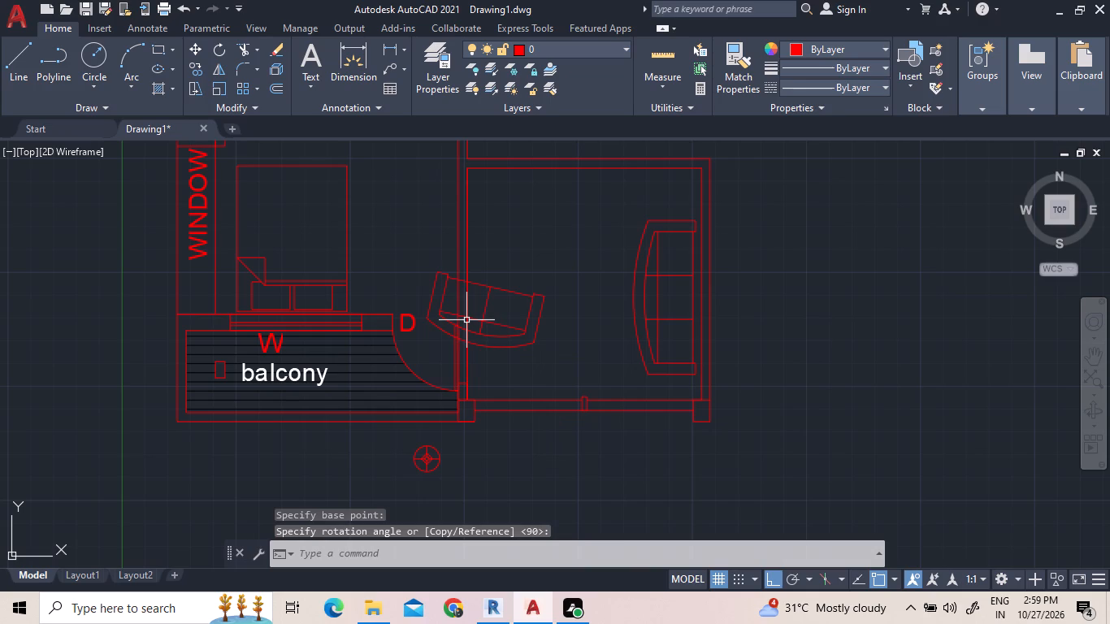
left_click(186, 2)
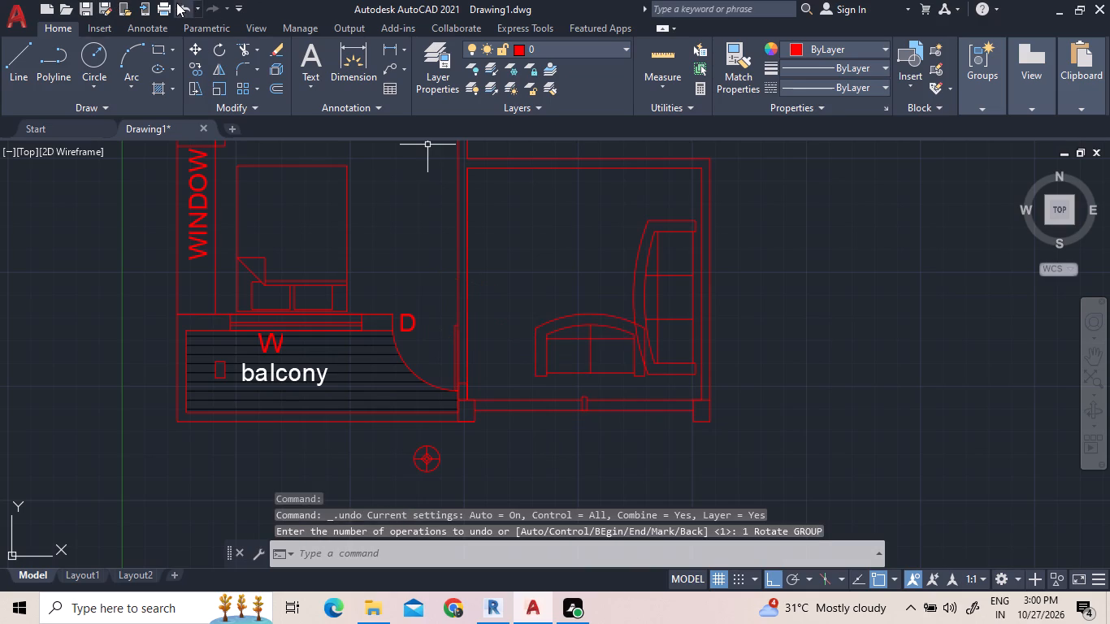
Mirror the two-seat sofa across the line along its armrests' front ends, erasing the source object.
left_click(551, 349)
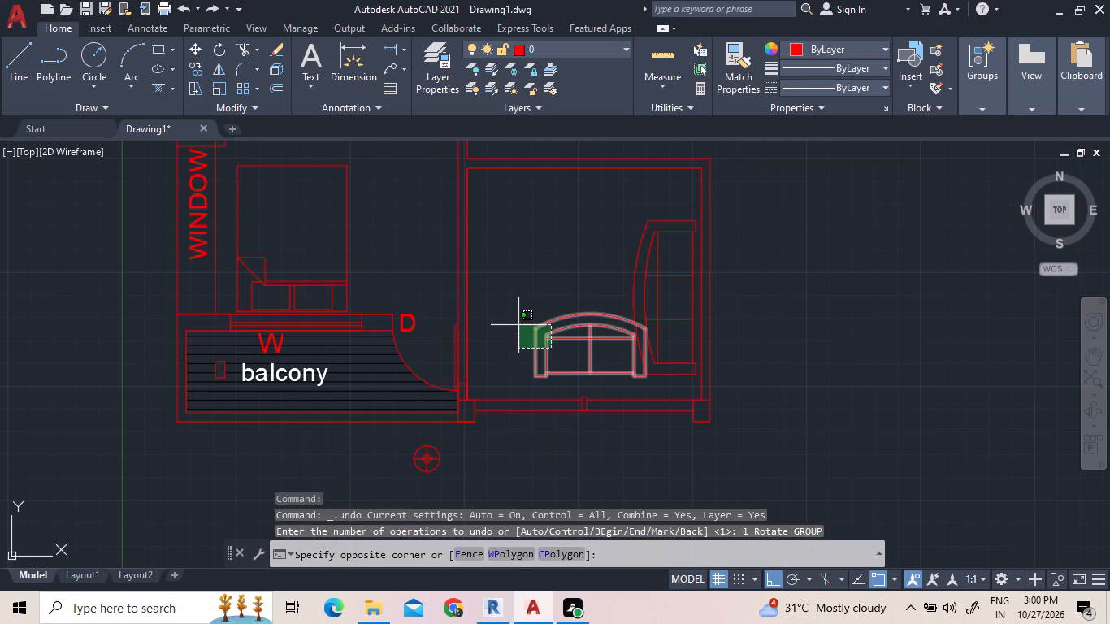
left_click(518, 325)
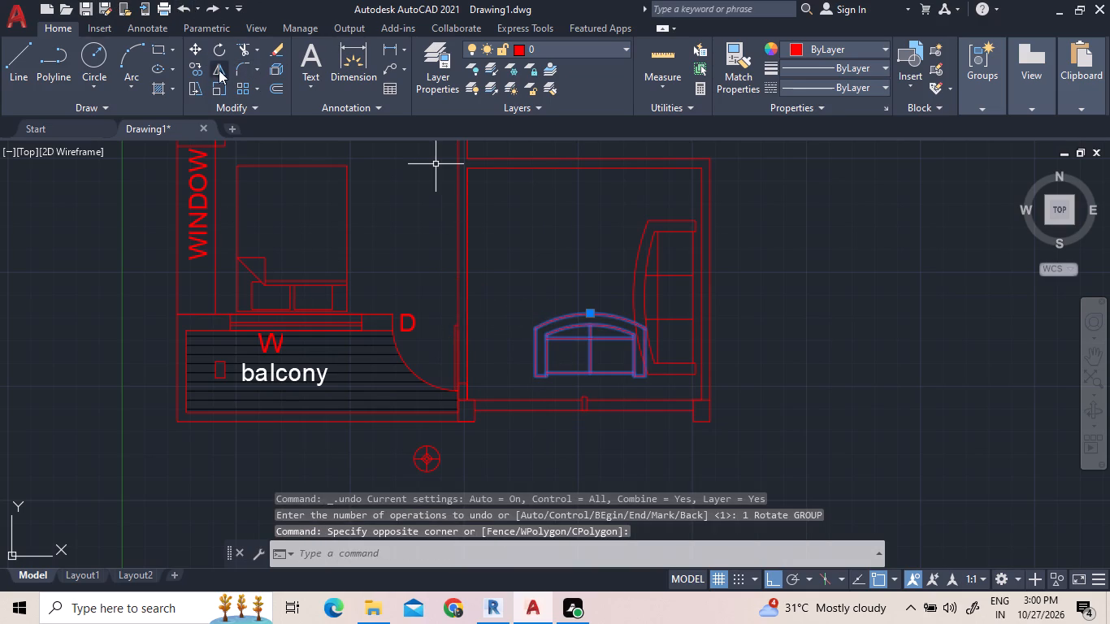
left_click(219, 72)
left_click(534, 374)
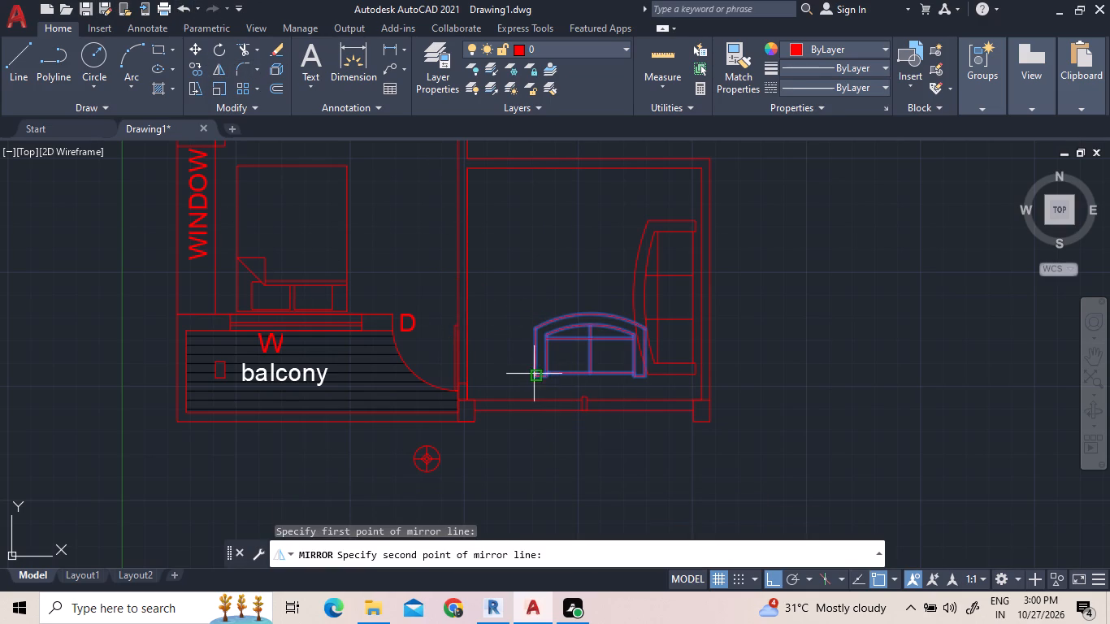
scroll(643, 383, "up", 4)
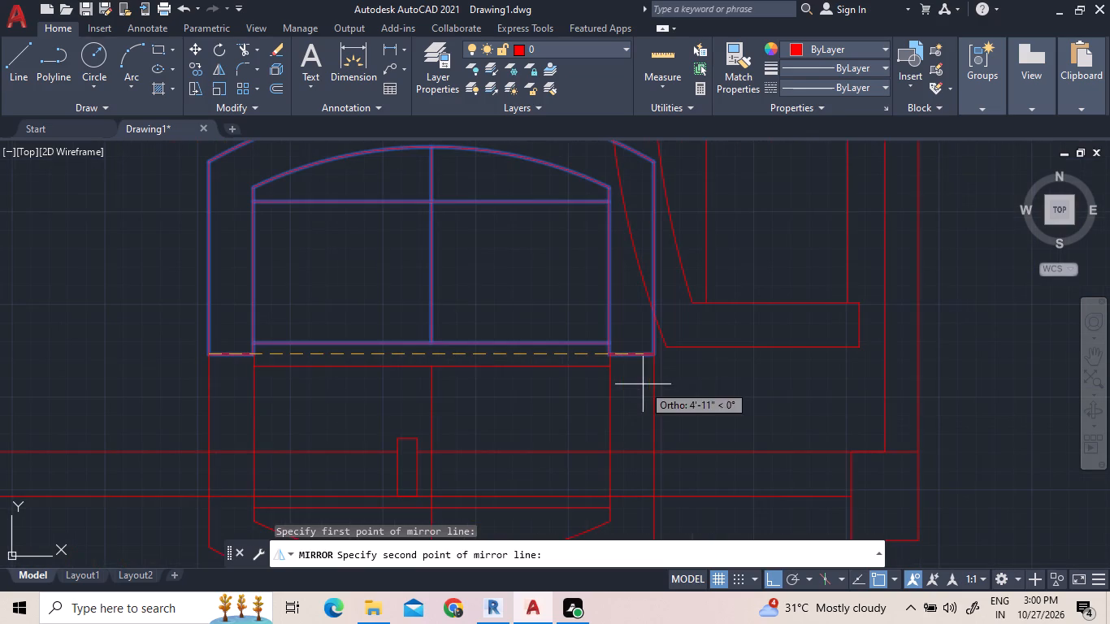
left_click(654, 356)
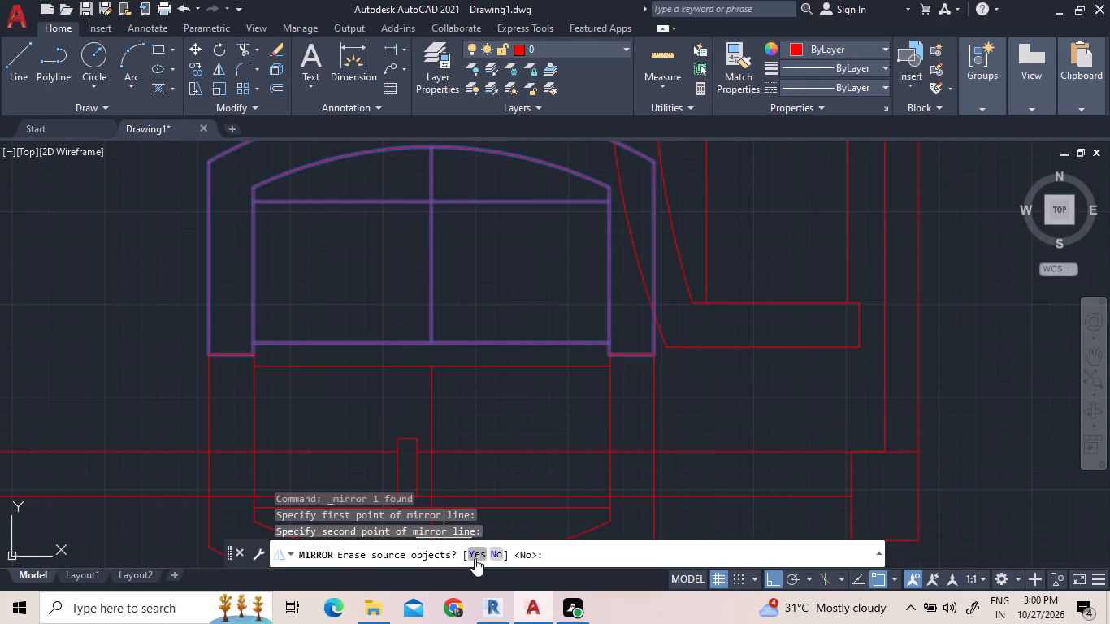
left_click(479, 558)
Move the mirrored two-seat sofa straight north so its curved back sits just inside the east room's south wall.
scroll(417, 310, "down", 2)
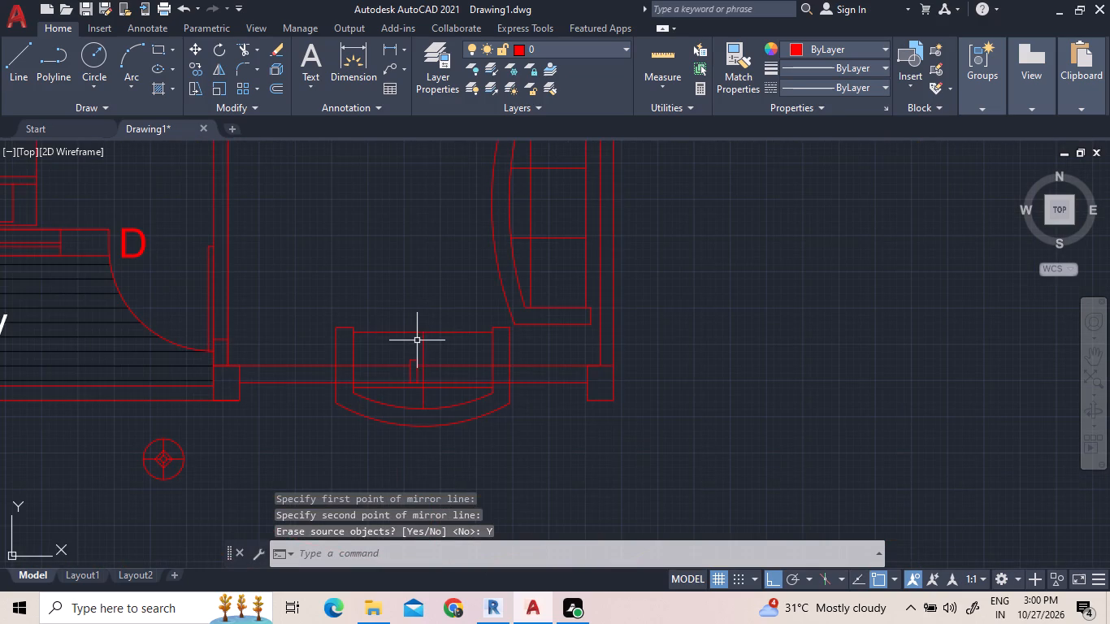
left_click(436, 349)
left_click(411, 327)
right_click(411, 327)
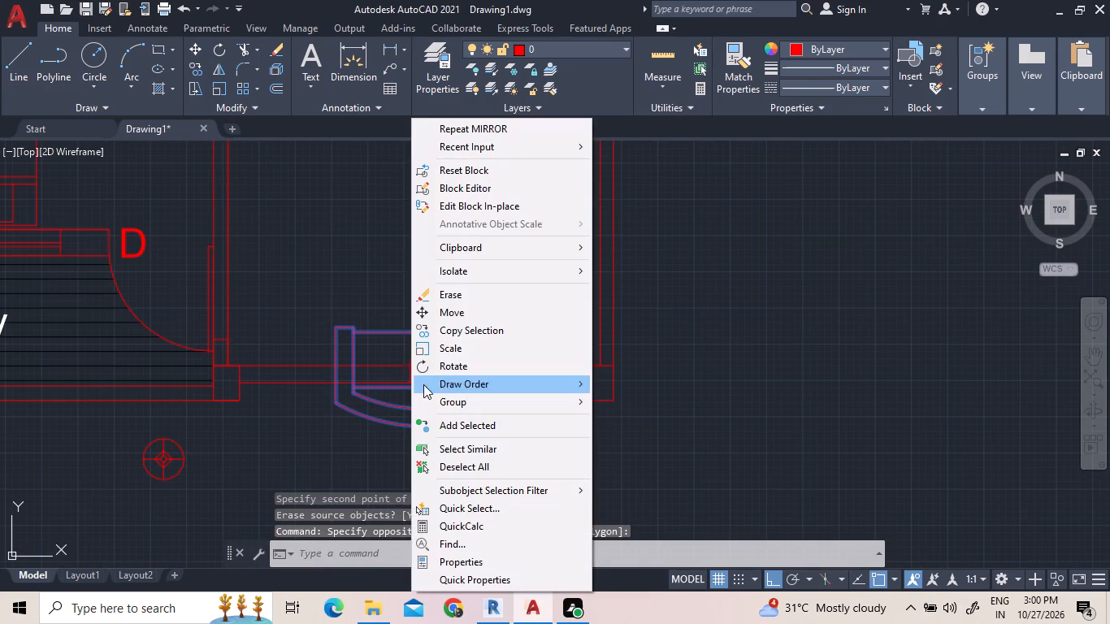
left_click(429, 318)
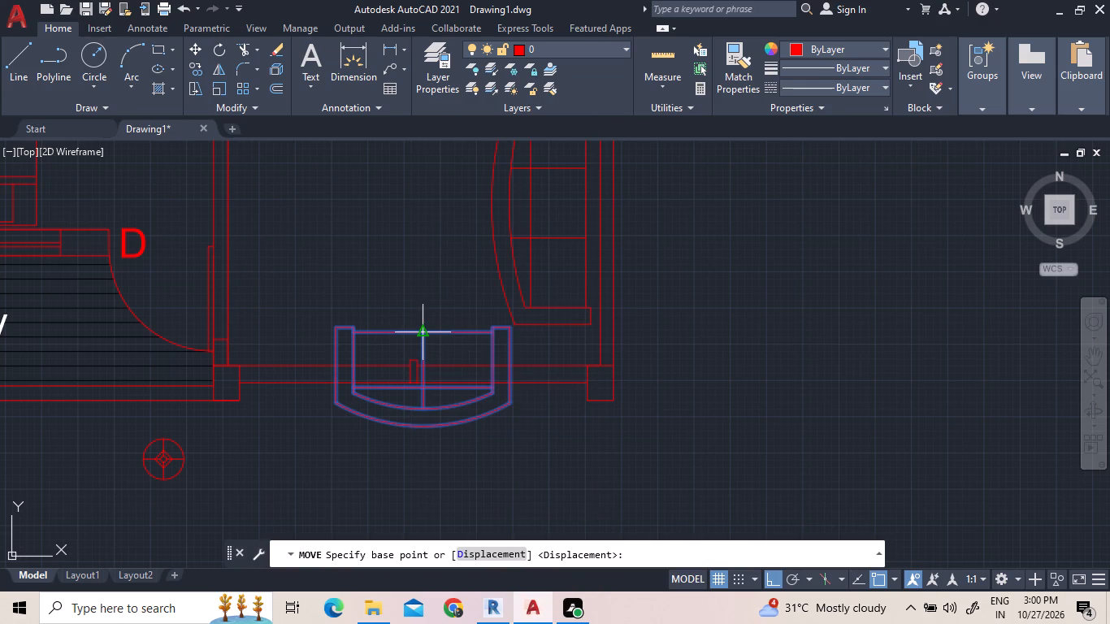
left_click(420, 333)
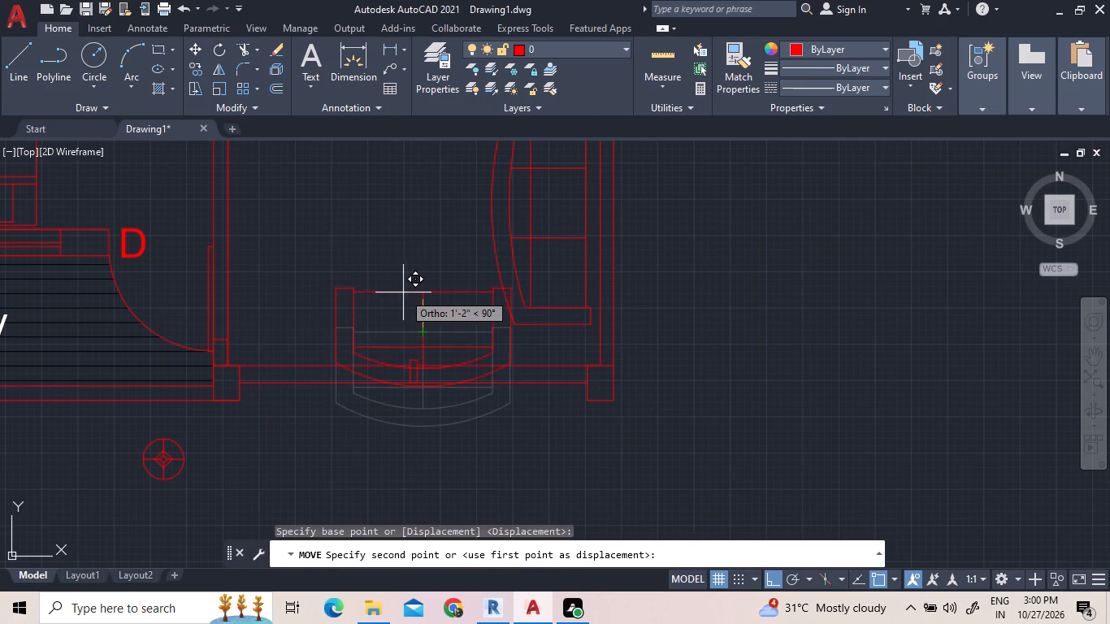
left_click(410, 255)
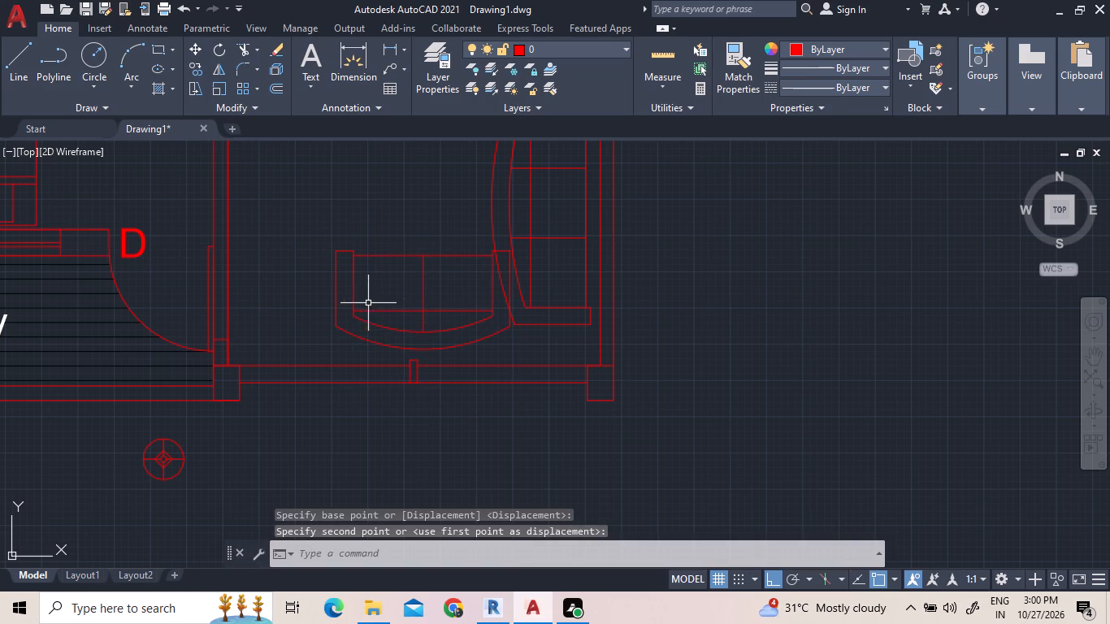
Move the two-seat sofa slightly west so it clears the three-seat sofa.
left_click(365, 305)
left_click(317, 291)
right_click(316, 290)
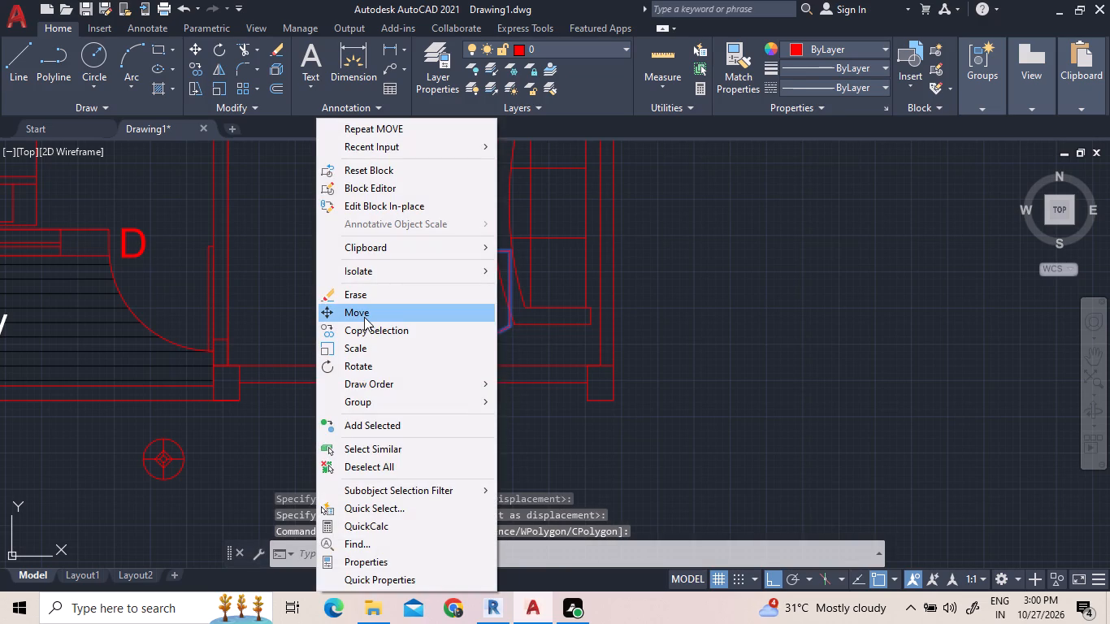
left_click(364, 317)
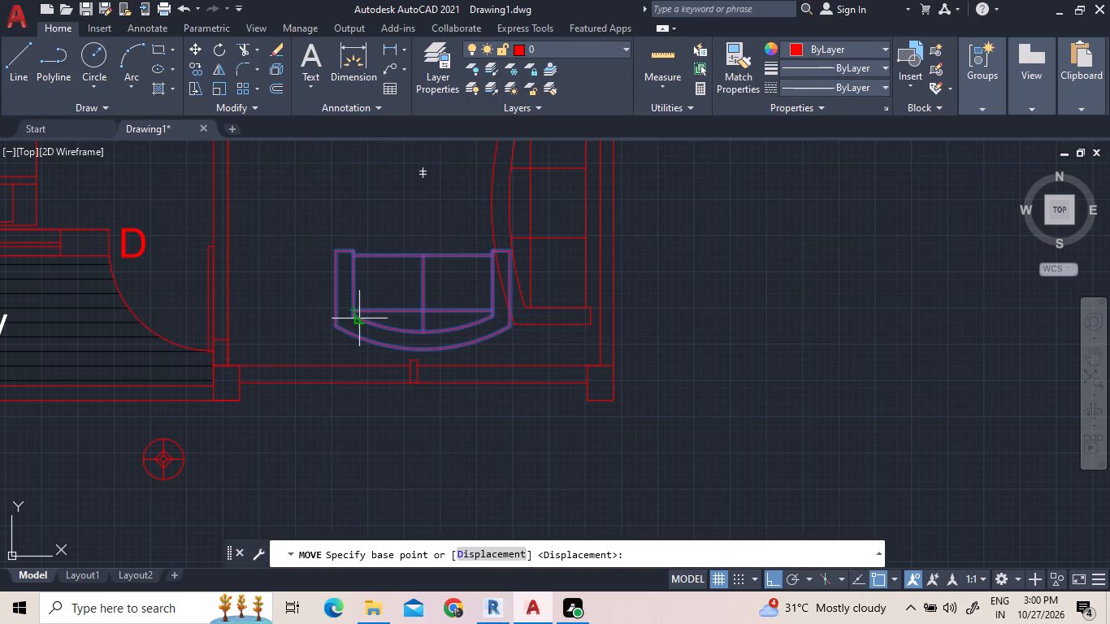
left_click(353, 318)
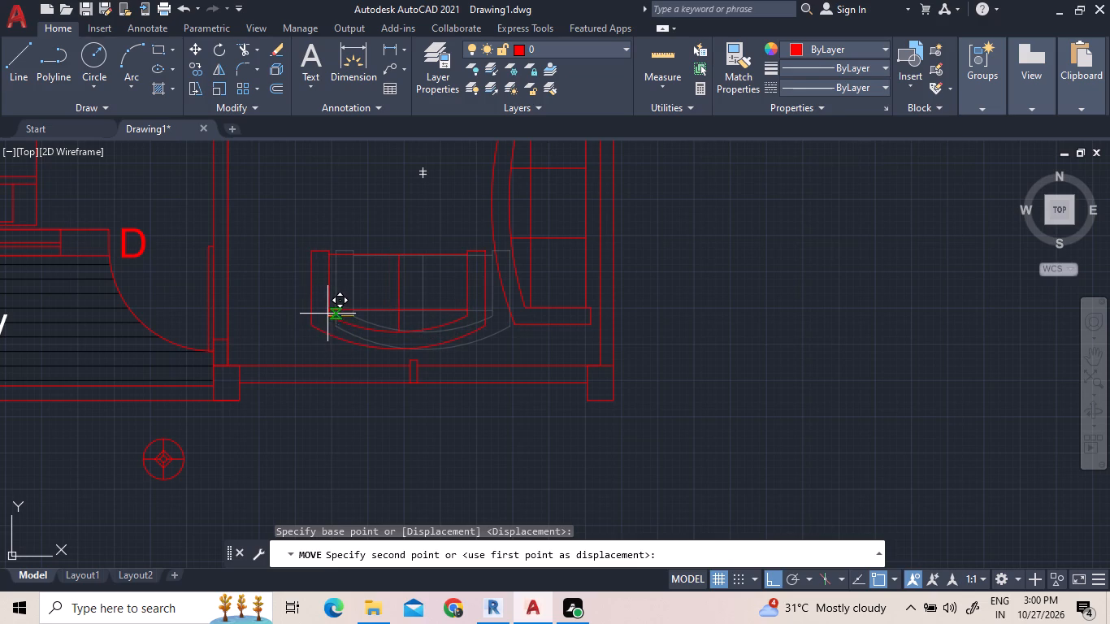
left_click(326, 312)
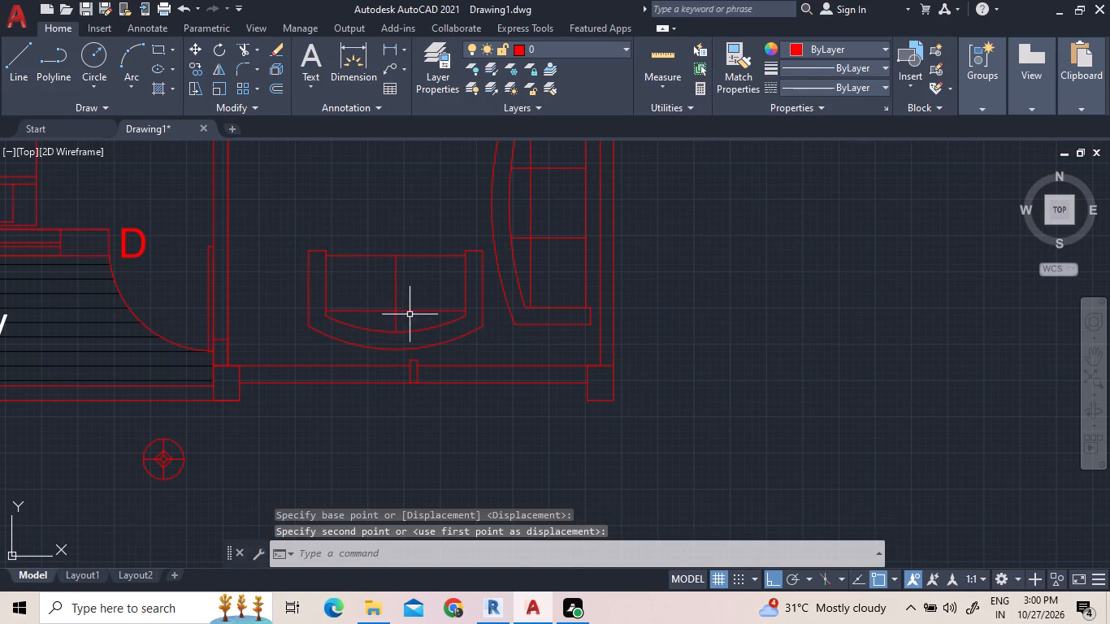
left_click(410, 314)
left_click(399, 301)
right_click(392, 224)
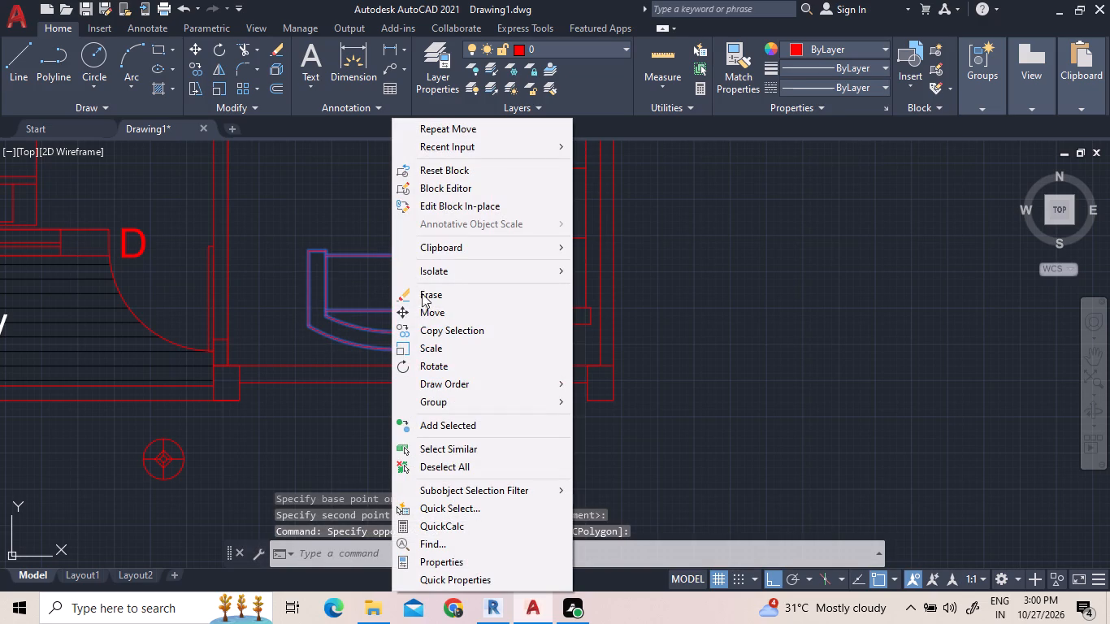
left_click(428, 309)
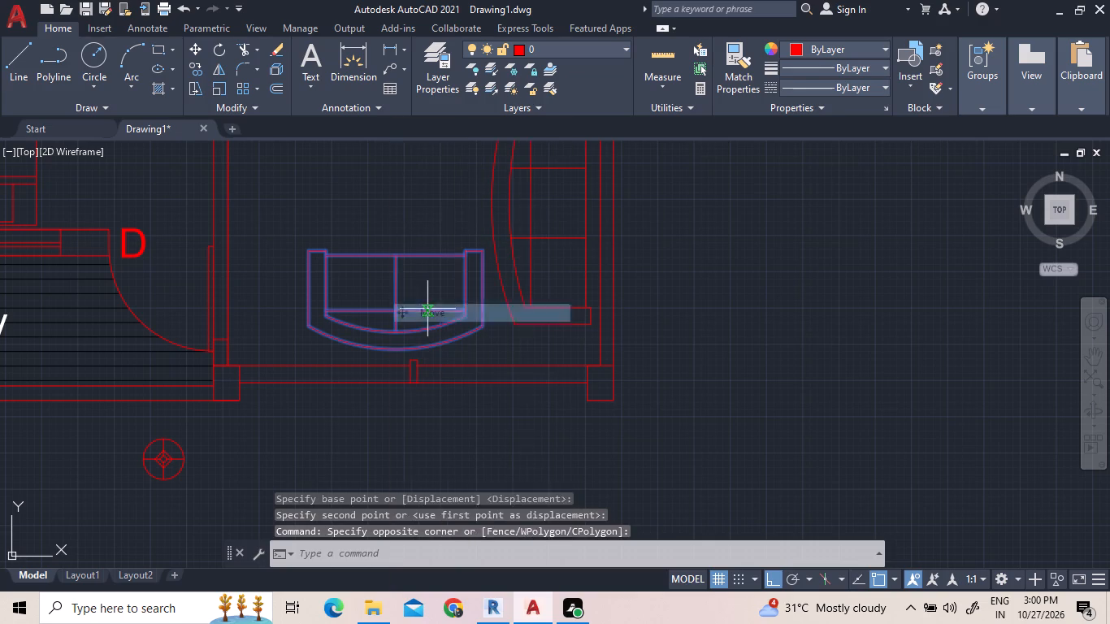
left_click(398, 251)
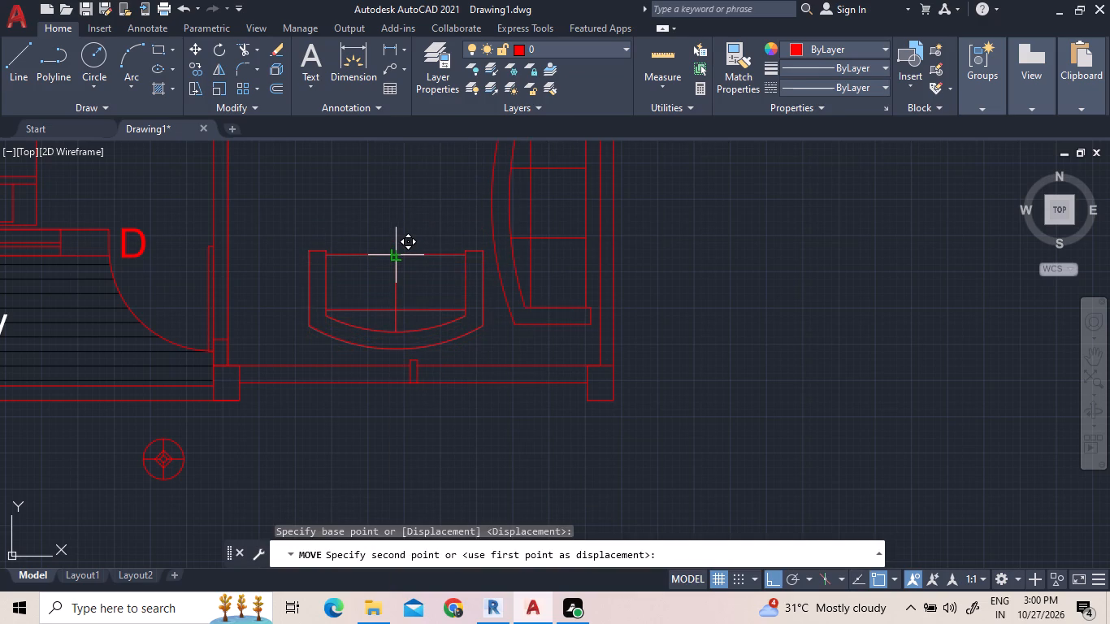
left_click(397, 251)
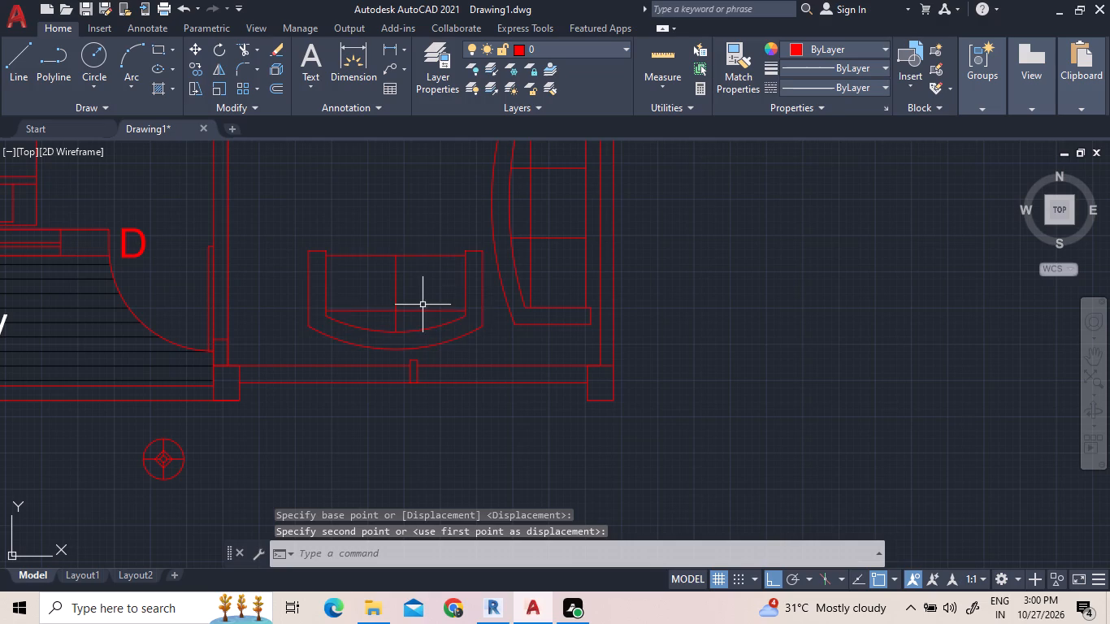
Scale the two-seat sofa down slightly about the west corner of its curved back.
left_click(475, 344)
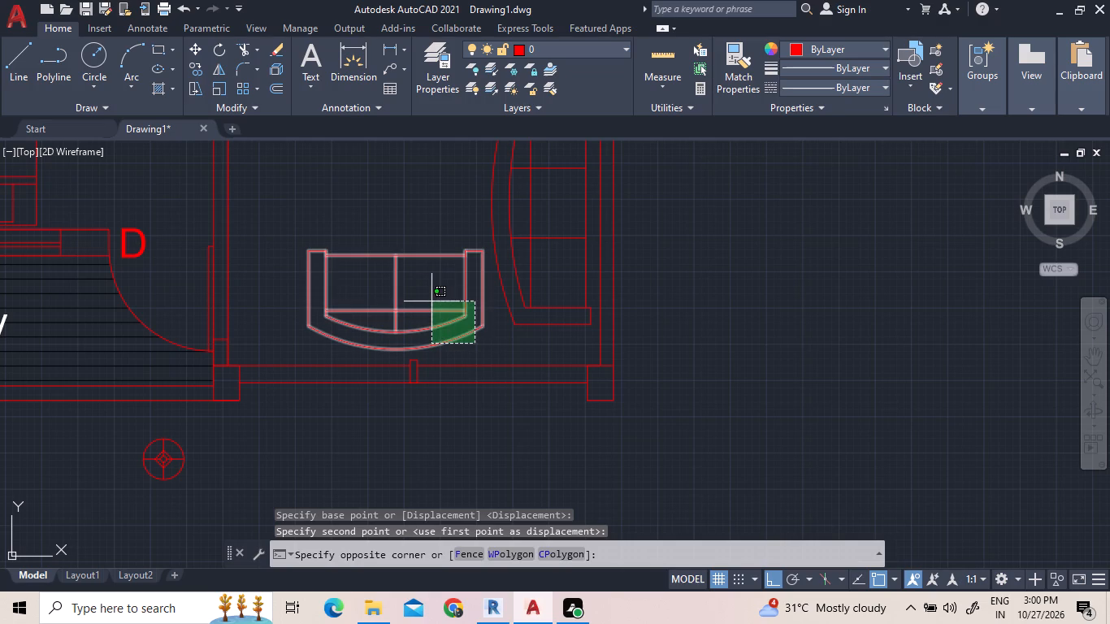
left_click(431, 301)
right_click(431, 300)
left_click(445, 343)
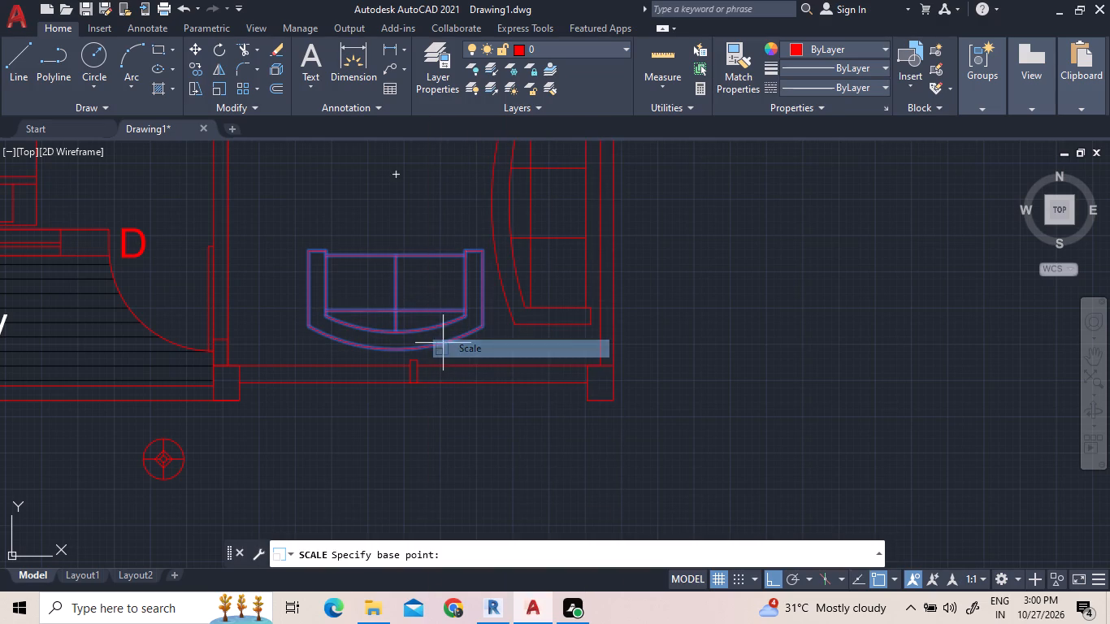
left_click(310, 330)
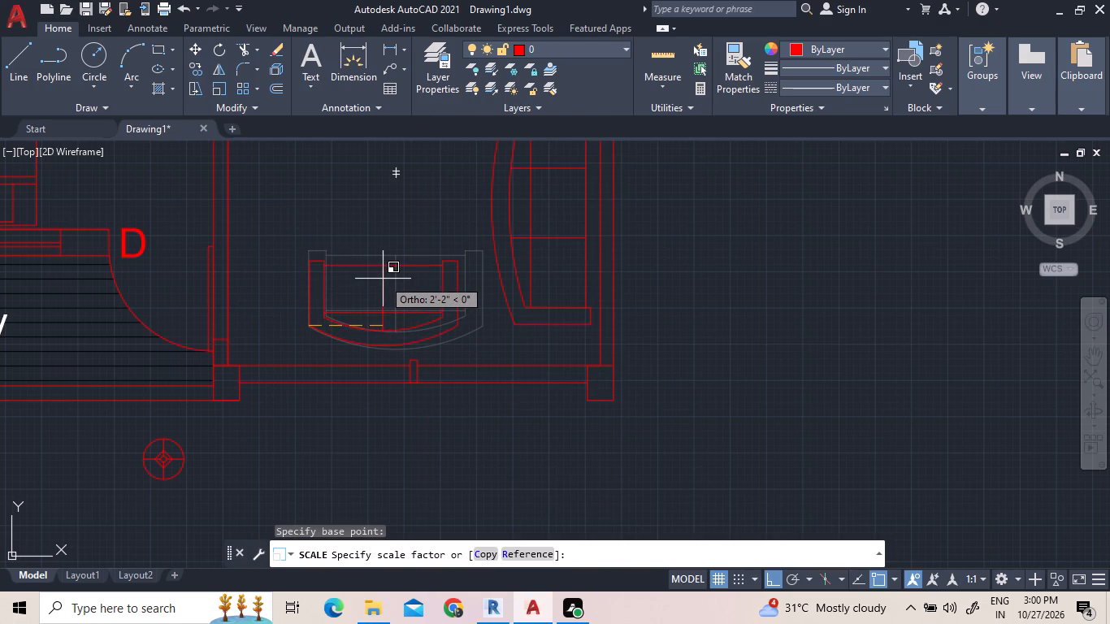
left_click(376, 279)
Move the reduced two-seat sofa slightly west and south, closer to the east room's south wall.
left_click(453, 334)
left_click(432, 323)
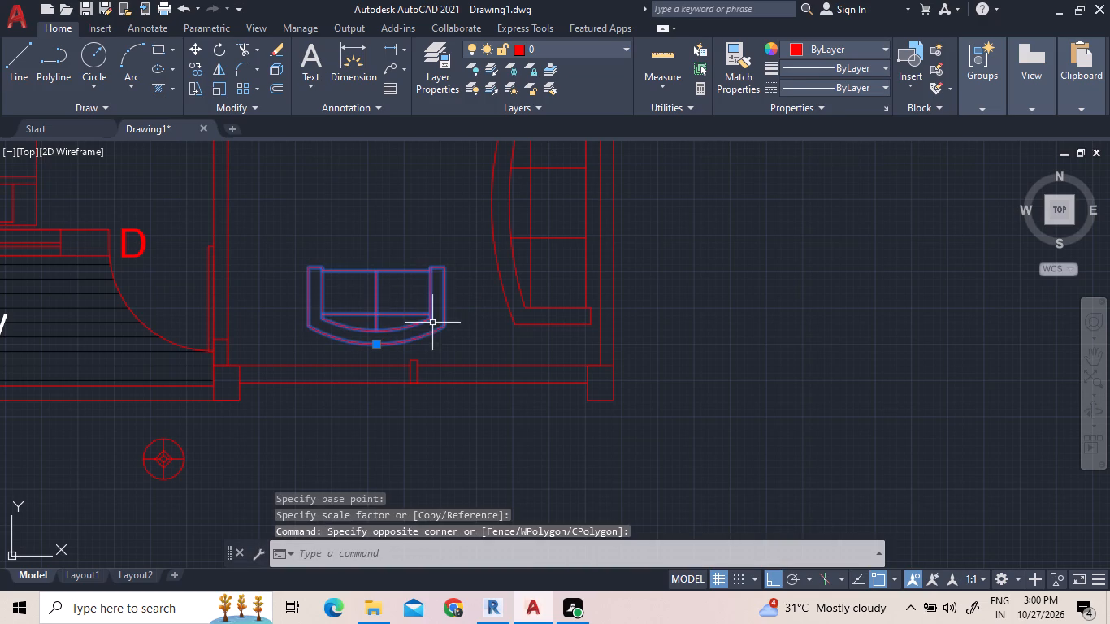
right_click(427, 320)
left_click(457, 315)
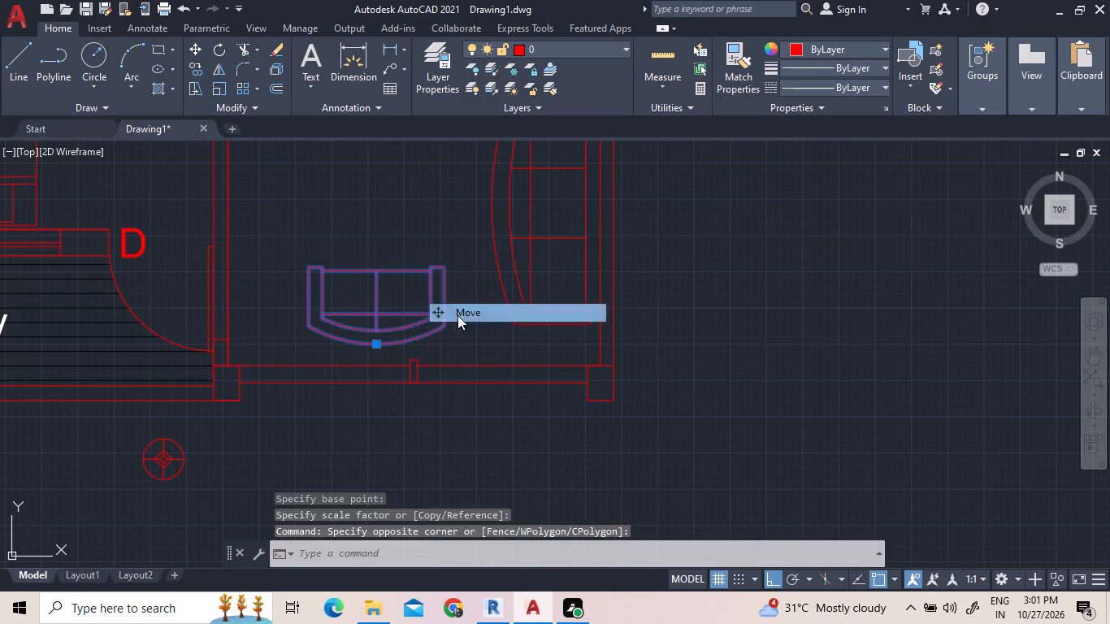
left_click(377, 298)
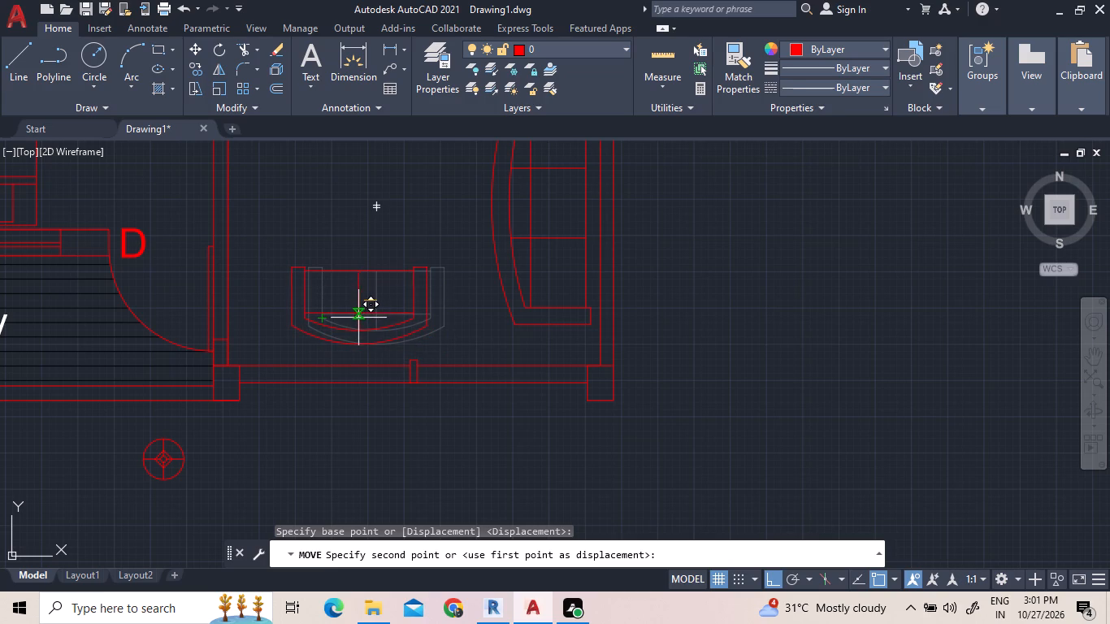
left_click(356, 321)
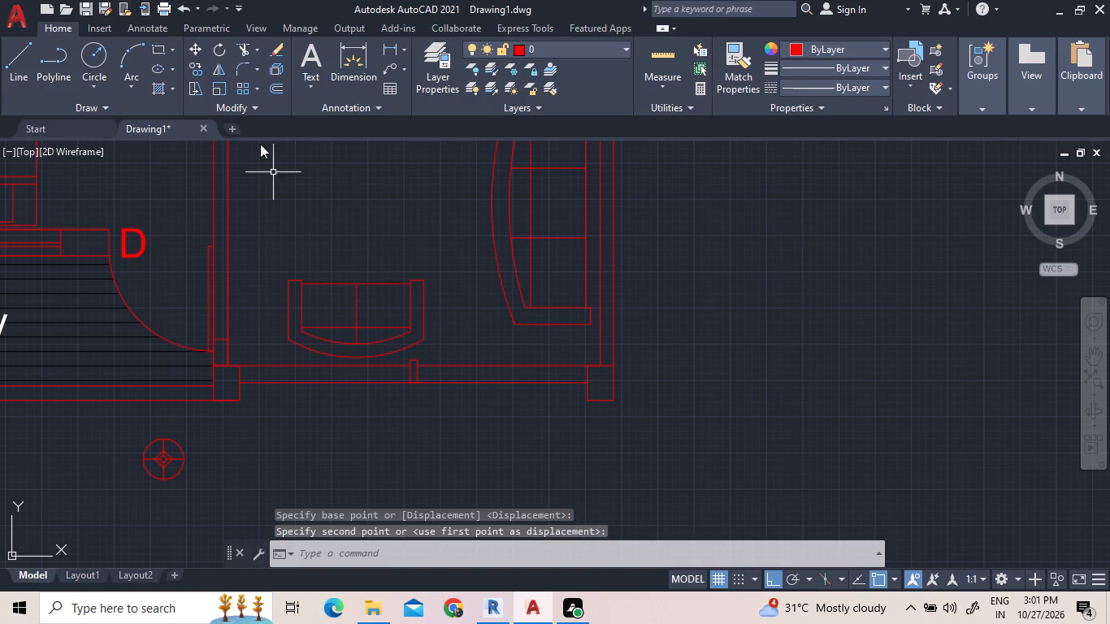
Draw a small, nearly square side table in the east room's southwest corner, west of the two-seat sofa.
left_click(156, 54)
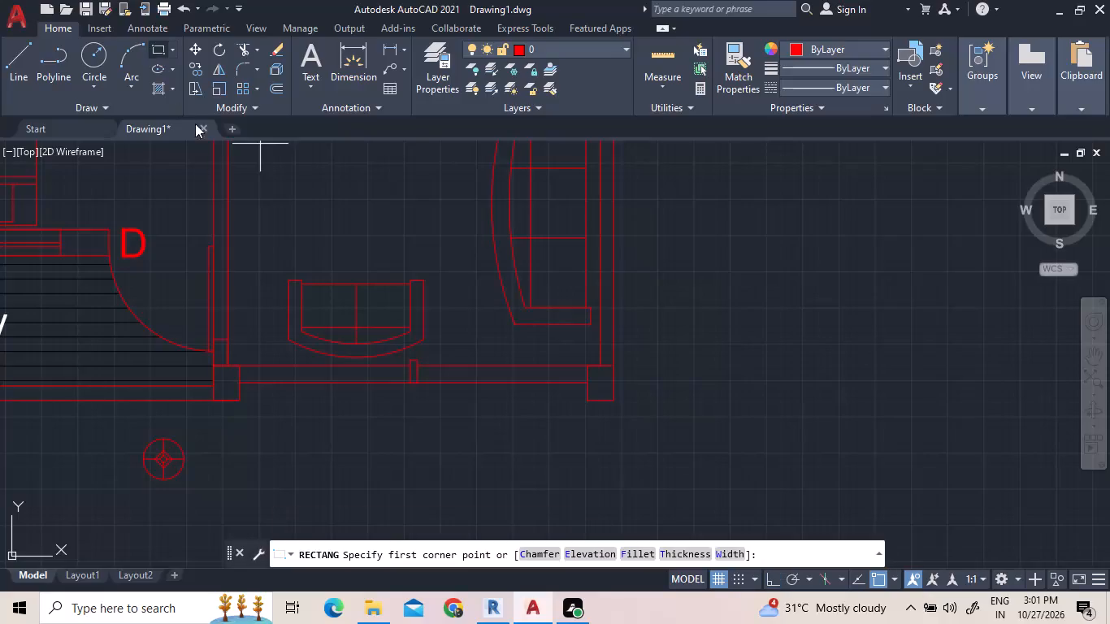
scroll(235, 368, "up", 2)
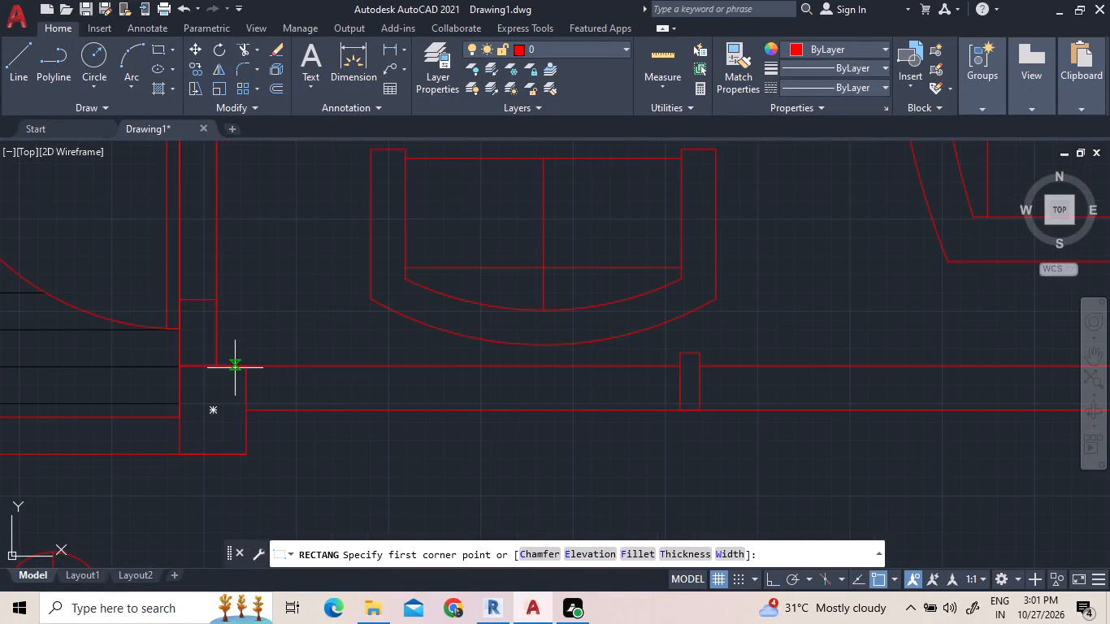
left_click(240, 345)
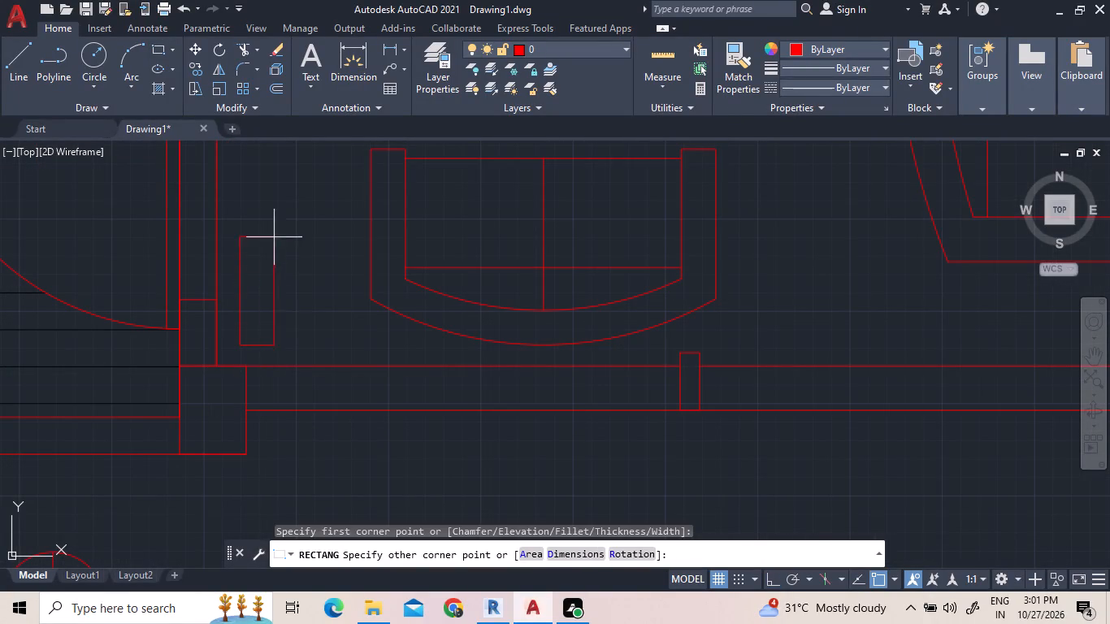
left_click(354, 227)
Scale the round lamp symbol south of the plan down to slightly over half its size about its centre.
scroll(330, 293, "down", 1)
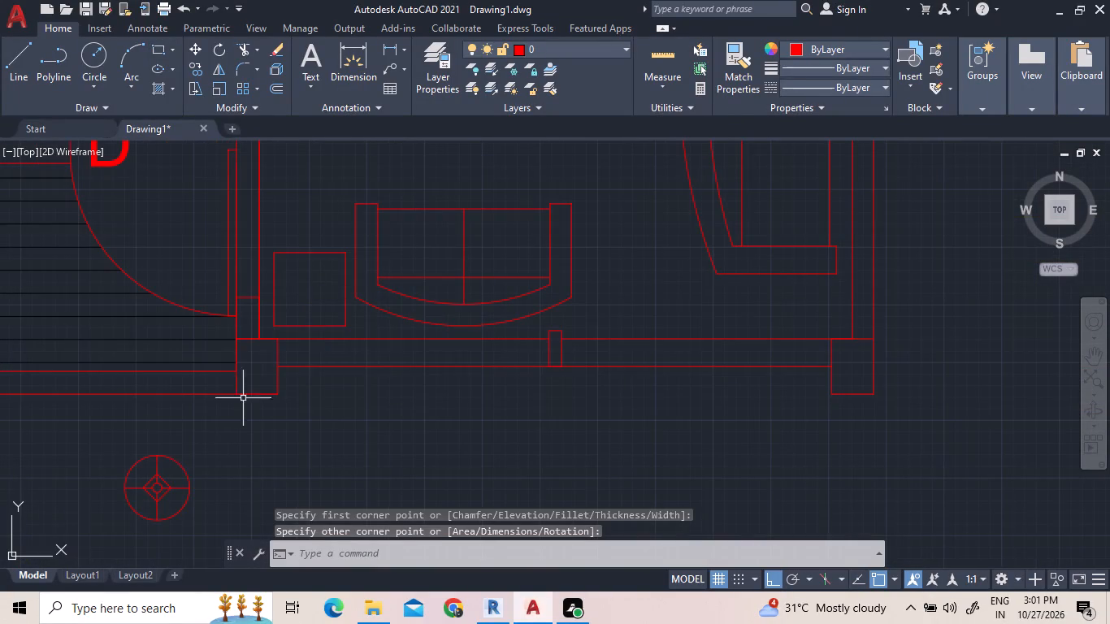
left_click(208, 485)
left_click(201, 486)
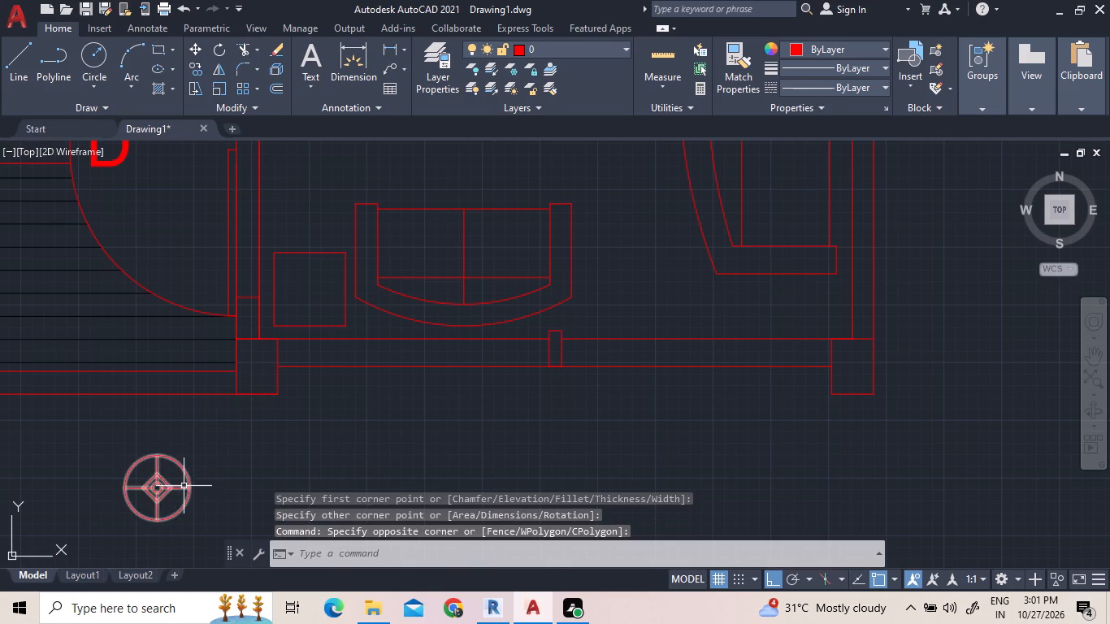
left_click(213, 494)
left_click(177, 487)
right_click(195, 417)
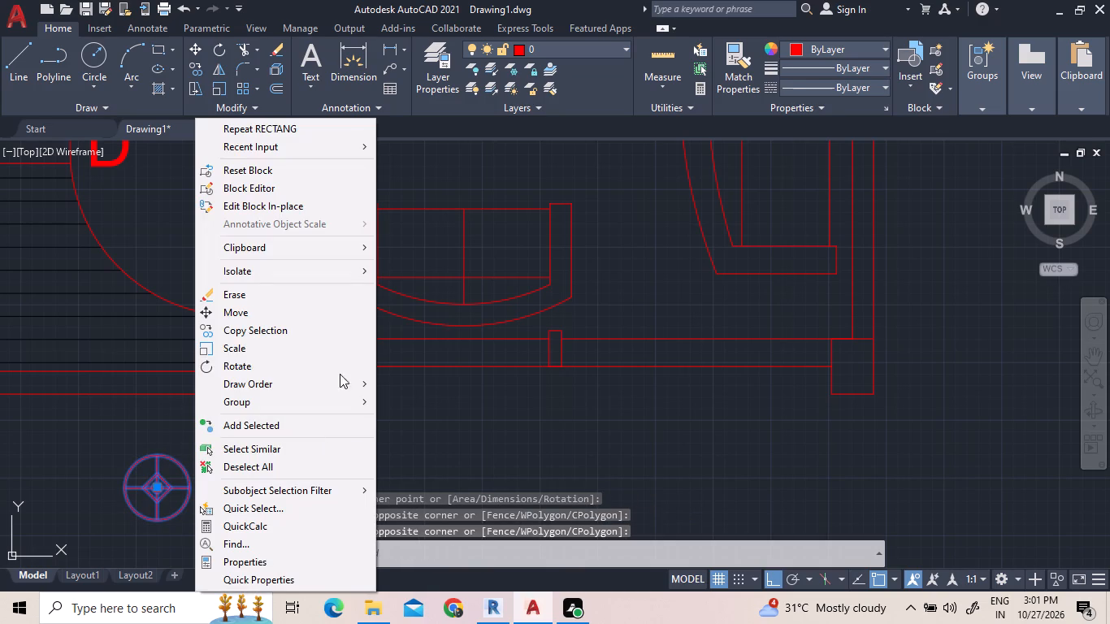
left_click(308, 348)
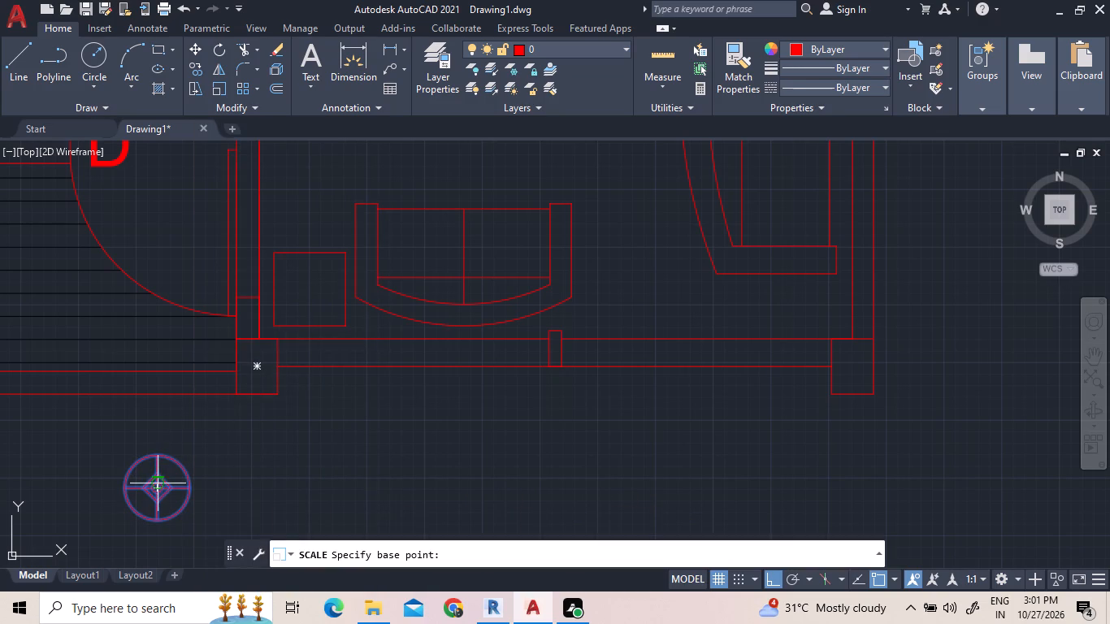
scroll(157, 484, "up", 3)
left_click(158, 505)
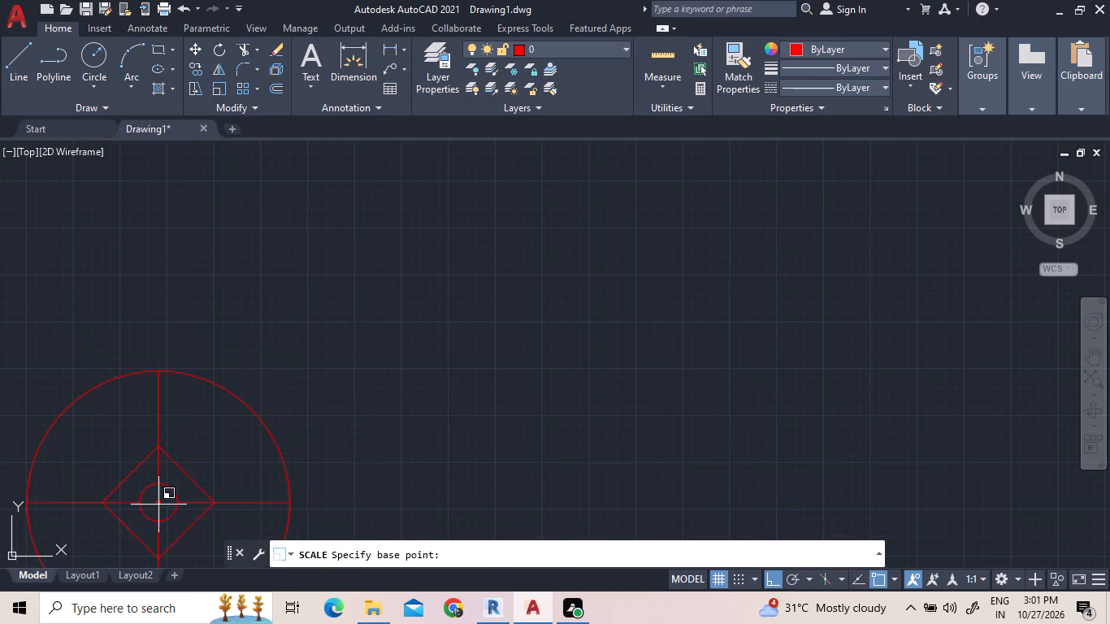
left_click(159, 427)
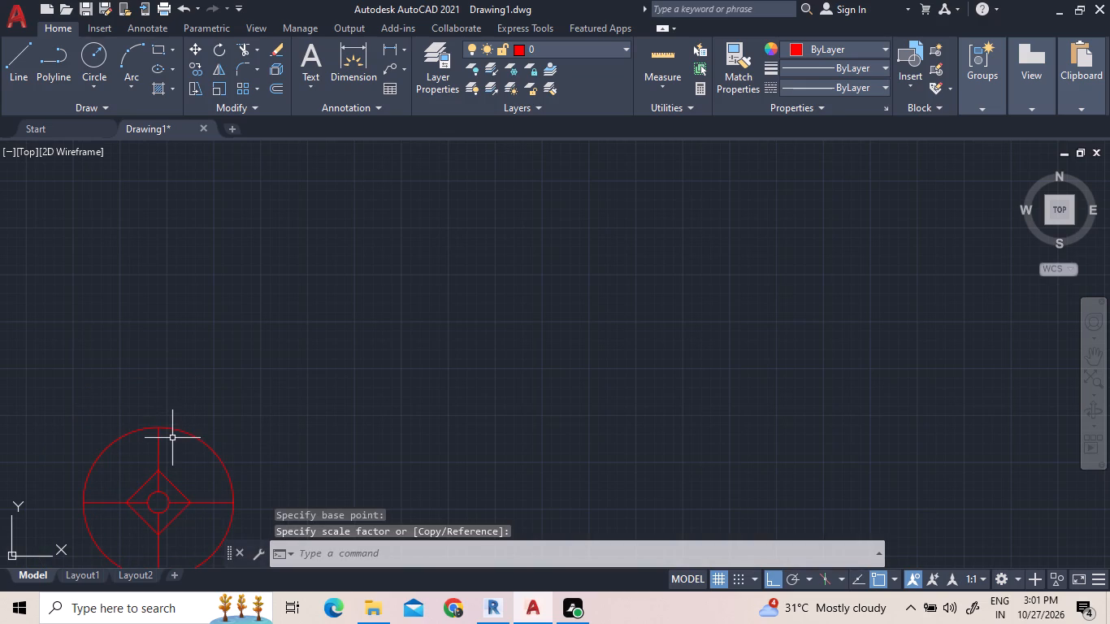
Move the reduced lamp symbol by its centre to the centre of the side table.
left_click(149, 429)
right_click(161, 397)
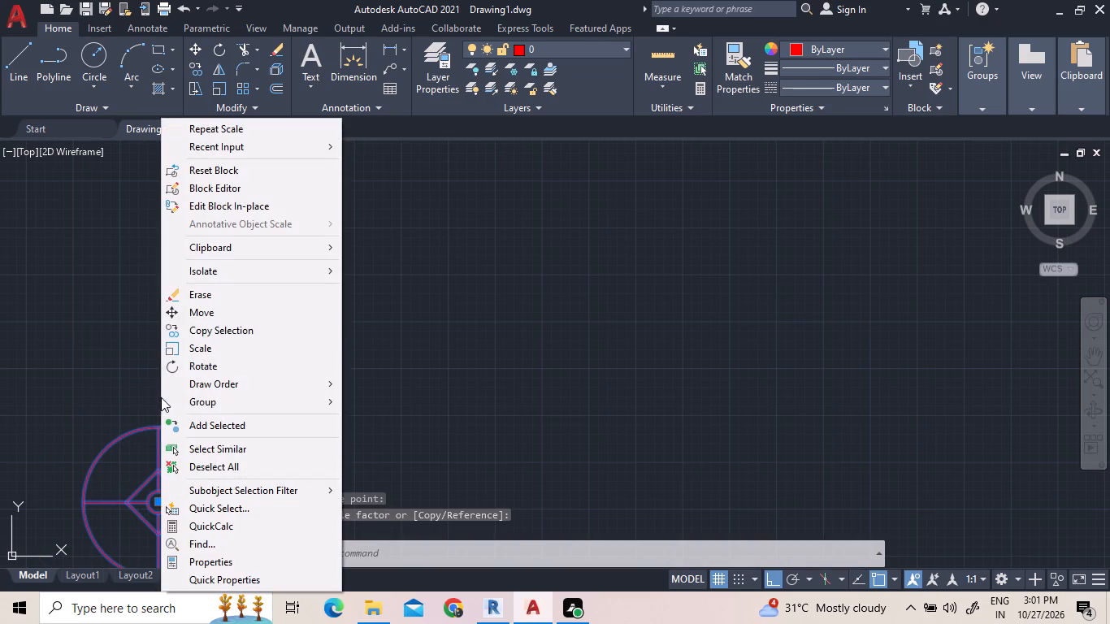
left_click(215, 315)
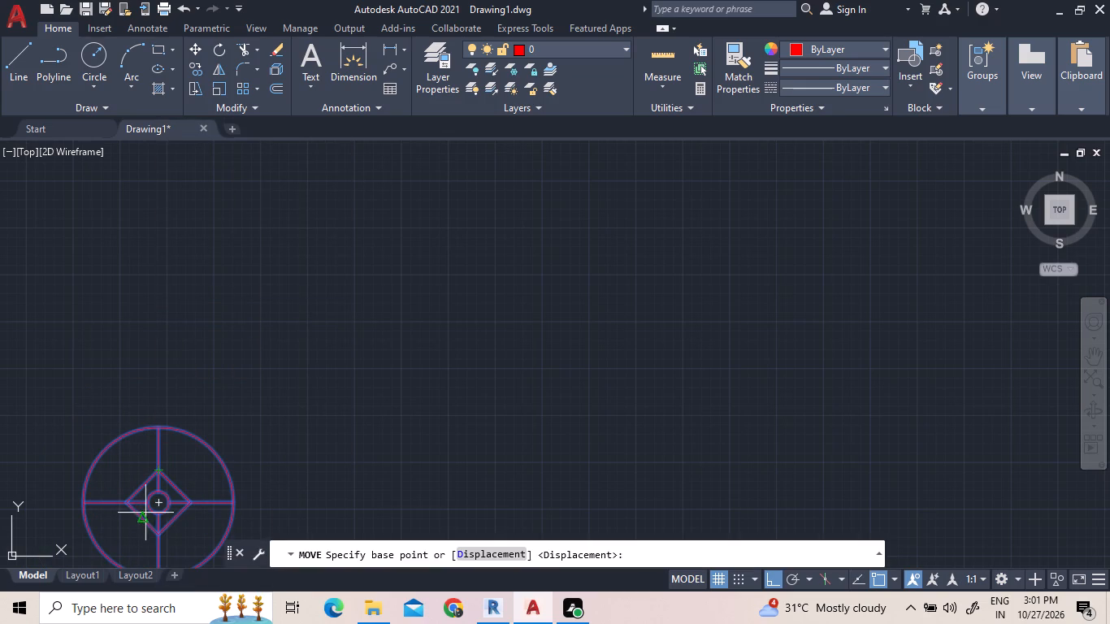
left_click(158, 499)
scroll(326, 391, "down", 4)
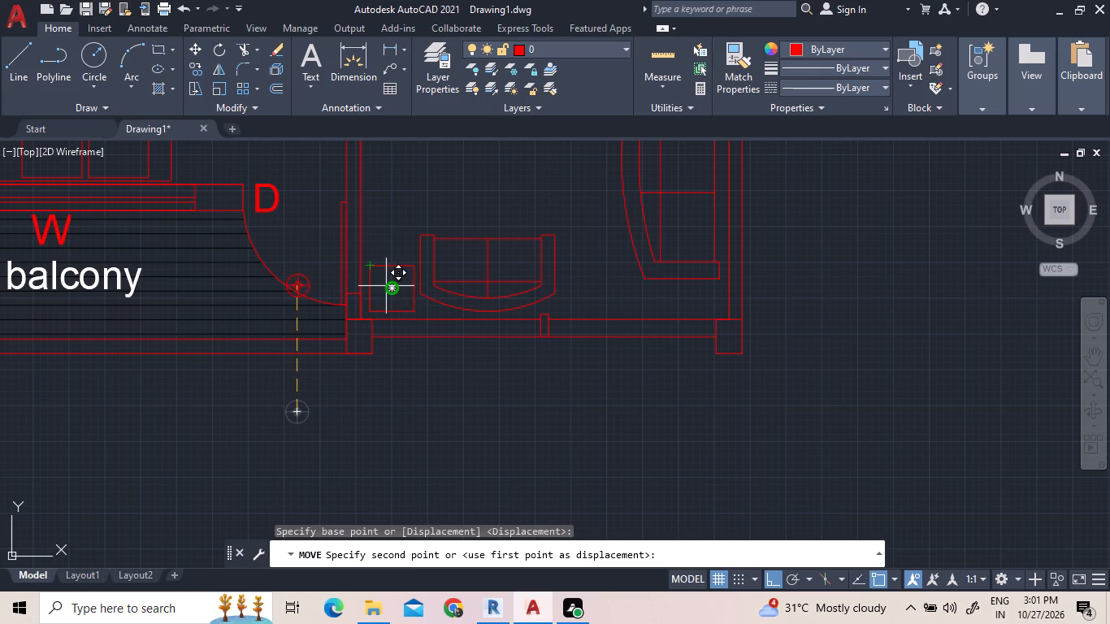
left_click(392, 289)
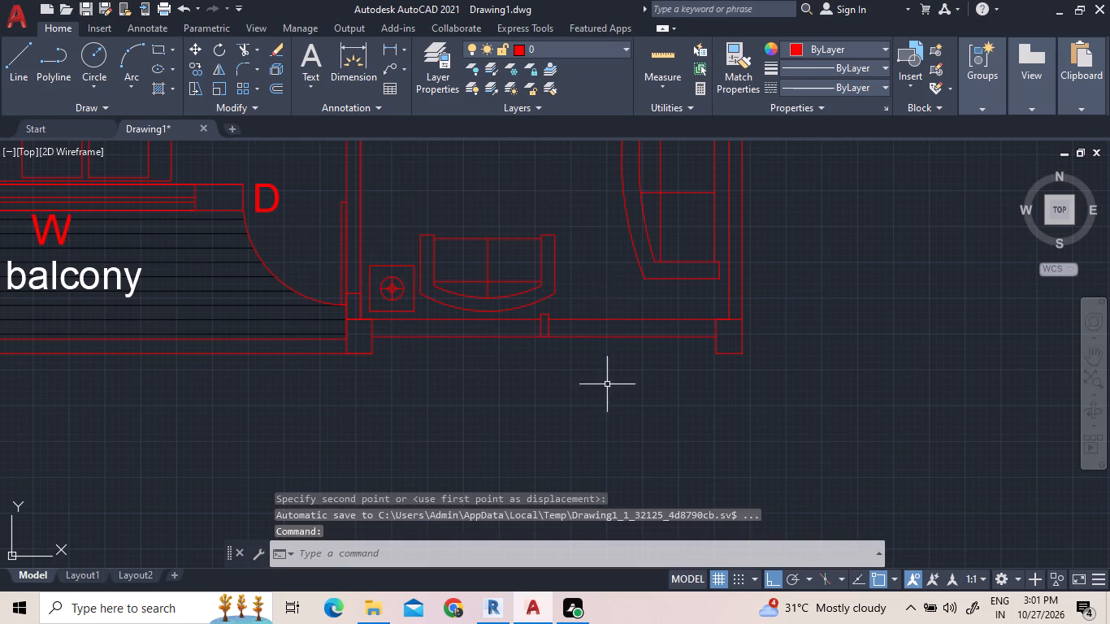
Copy the three-seat sofa from the east wall to the west wall, north of the side table and two-seat sofa.
scroll(606, 412, "down", 1)
left_click(648, 271)
left_click(625, 239)
right_click(625, 239)
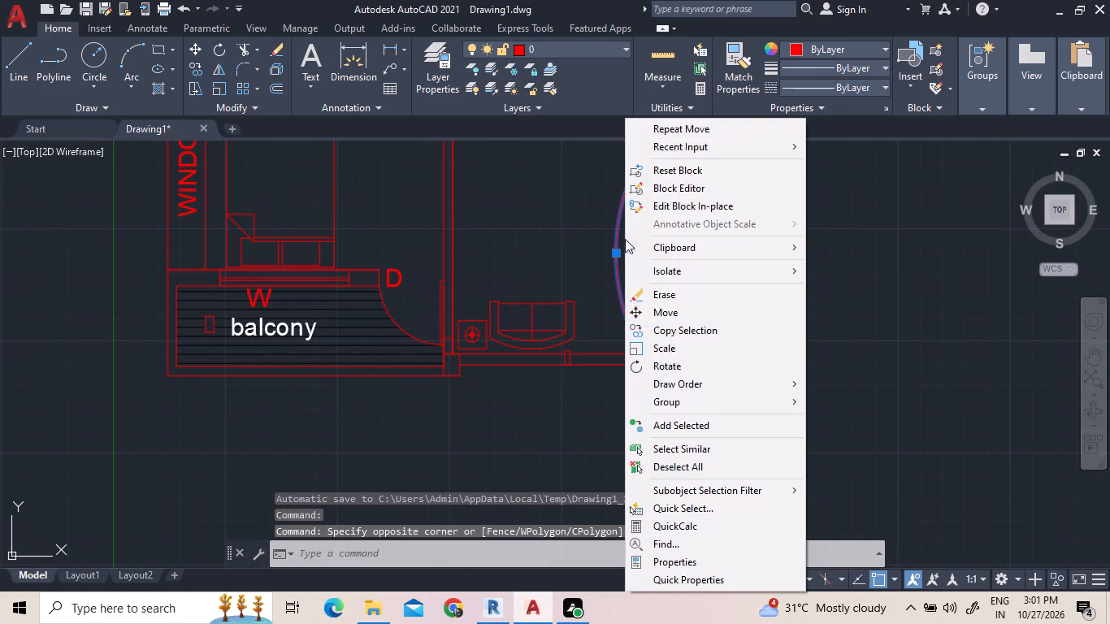
double_click(659, 324)
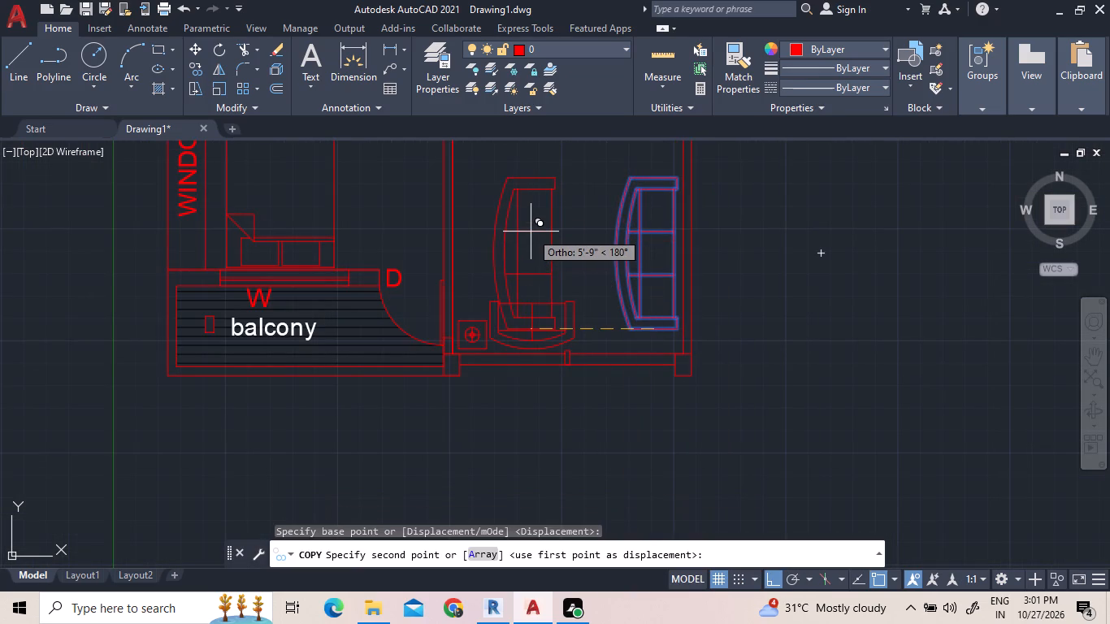
key("F8")
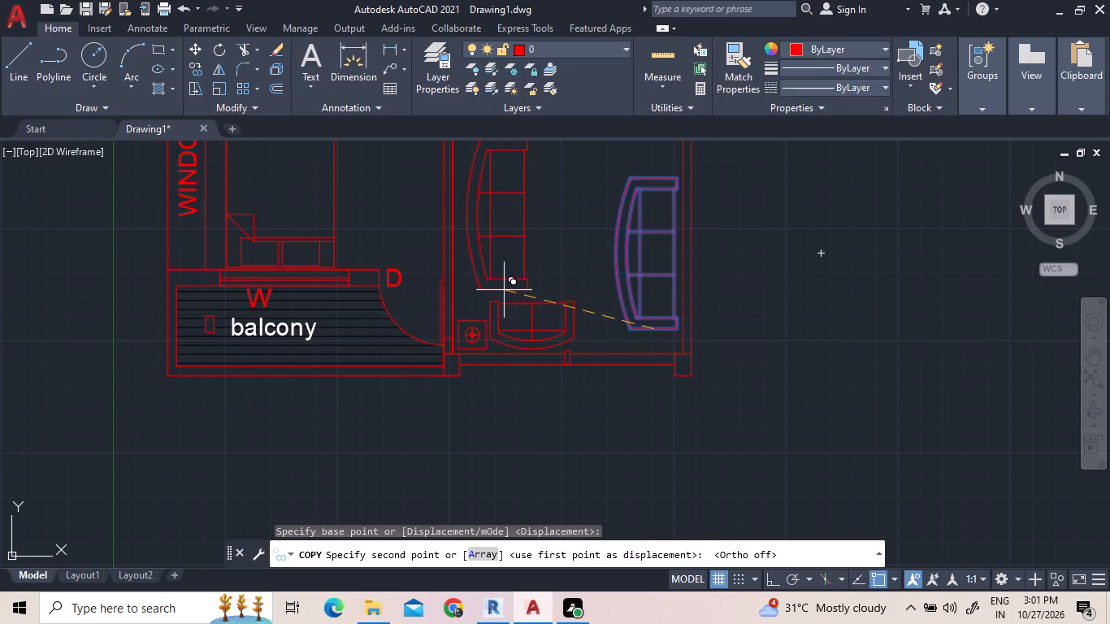
left_click(499, 289)
right_click(792, 294)
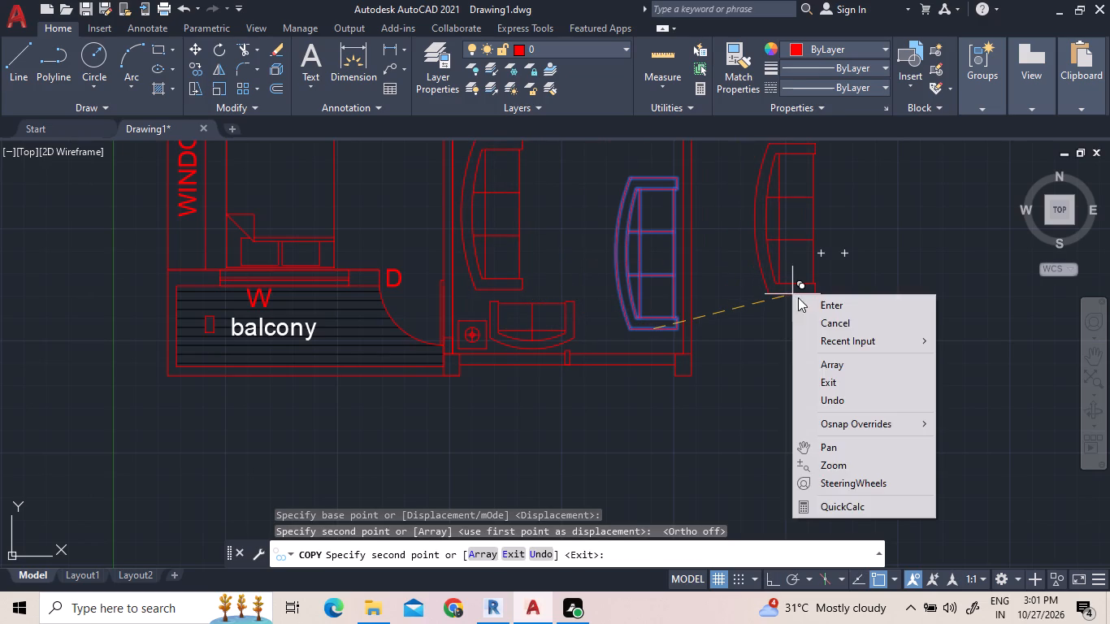
left_click(809, 310)
Scale the copied three-seat sofa down slightly about its southeast corner.
left_click(515, 255)
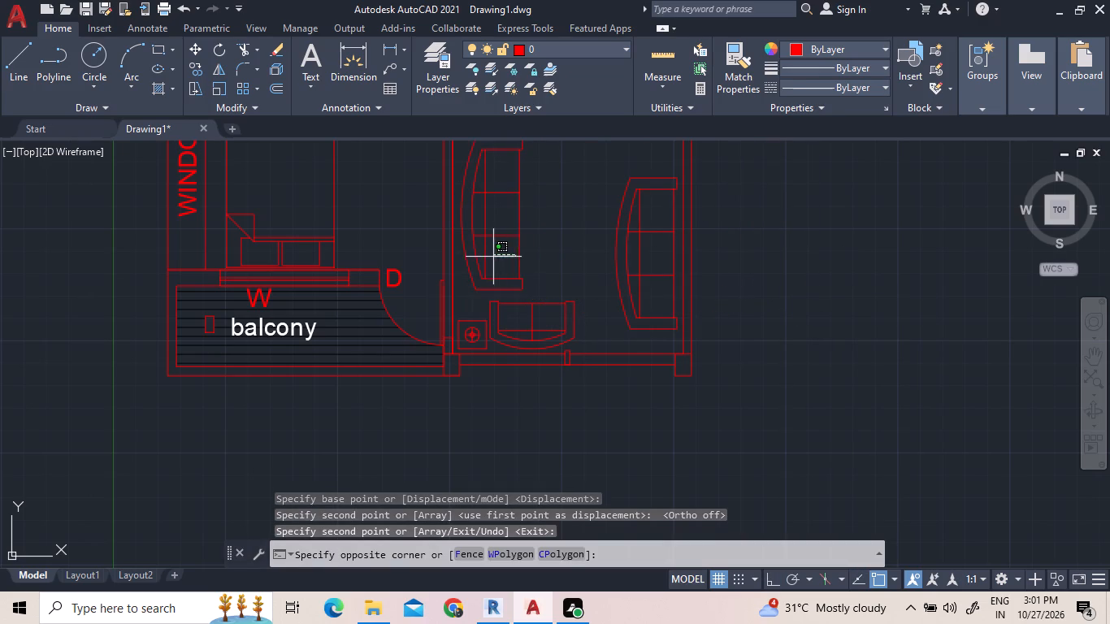
left_click(466, 272)
right_click(556, 237)
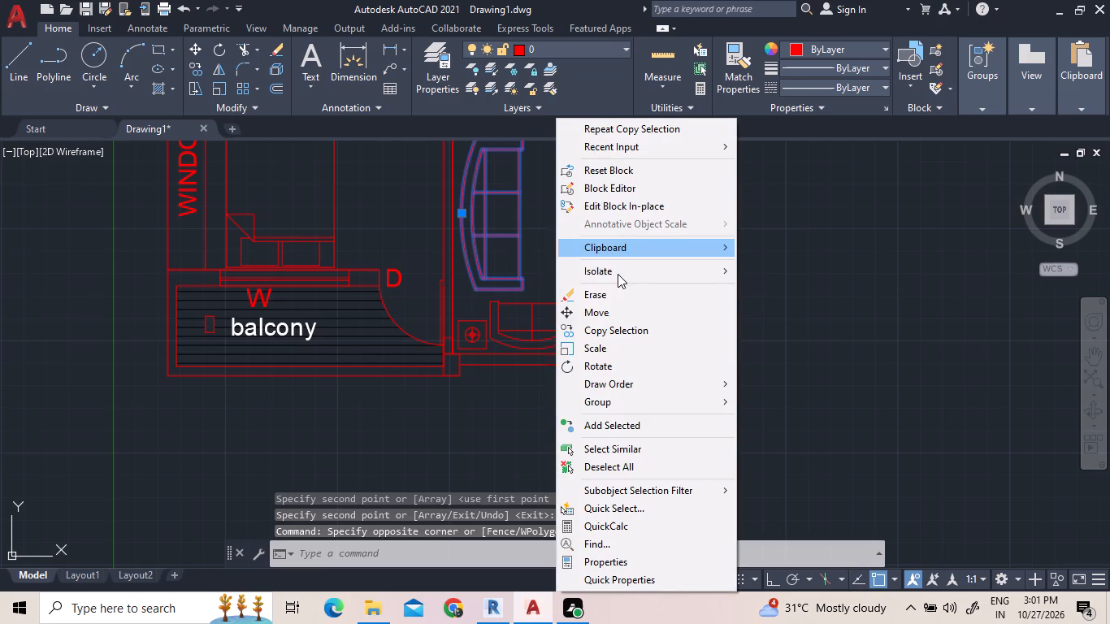
left_click(613, 350)
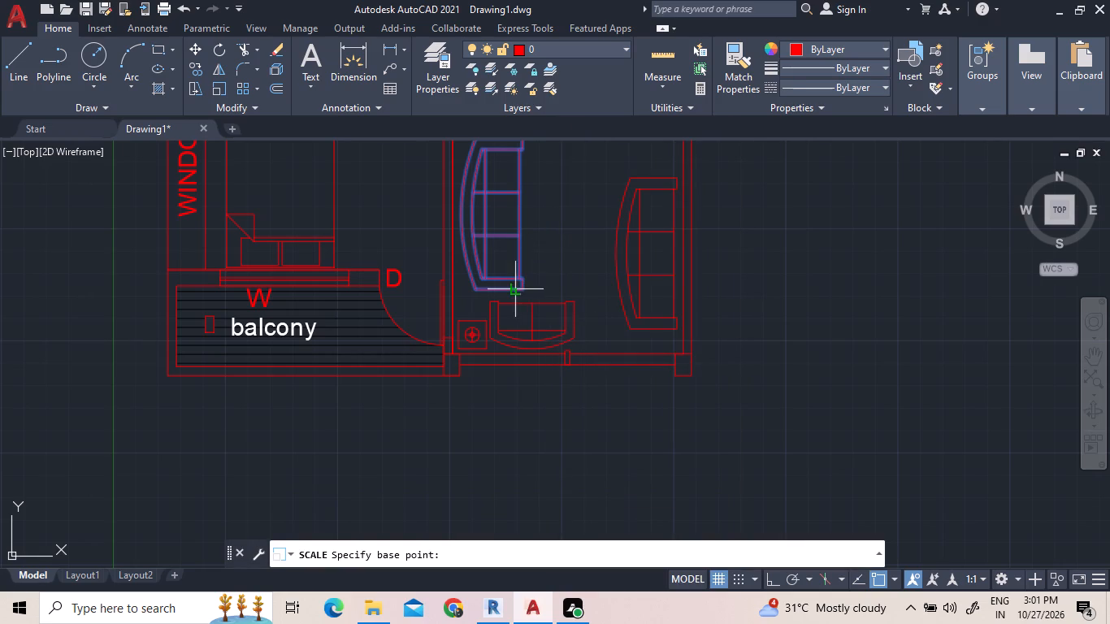
left_click(524, 292)
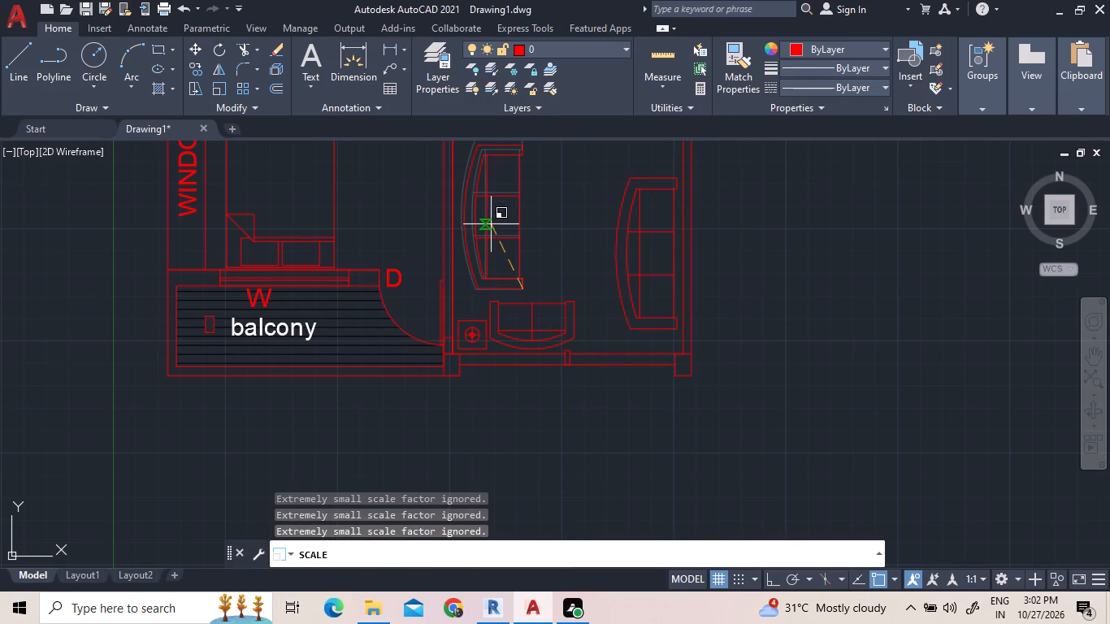
left_click(495, 223)
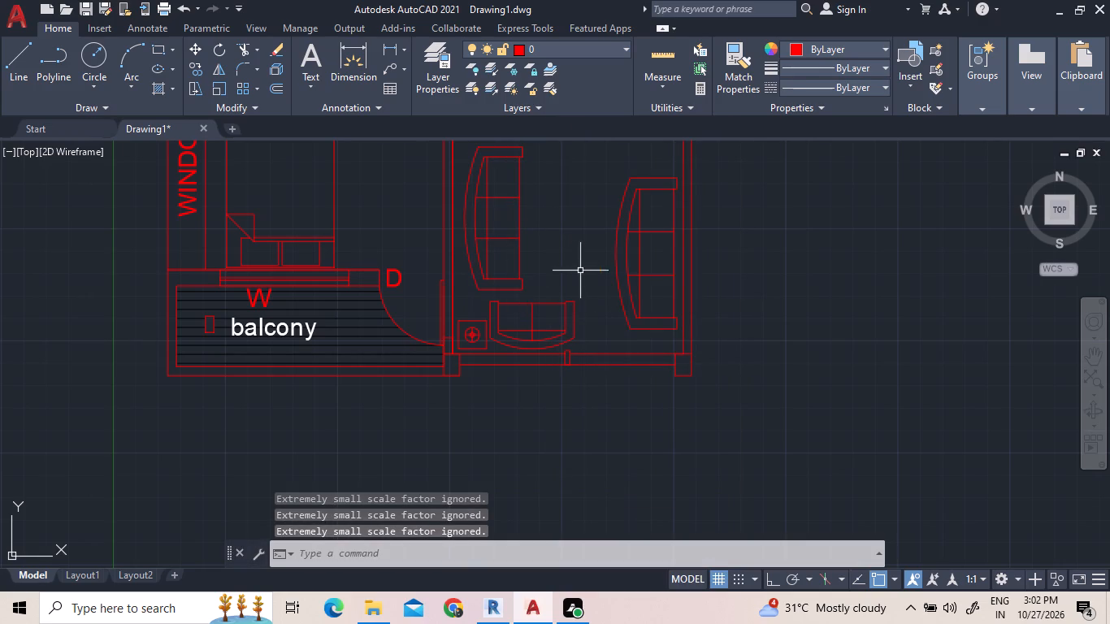
Erase the original three-seat sofa along the east room's east wall.
left_click(637, 299)
left_click(575, 264)
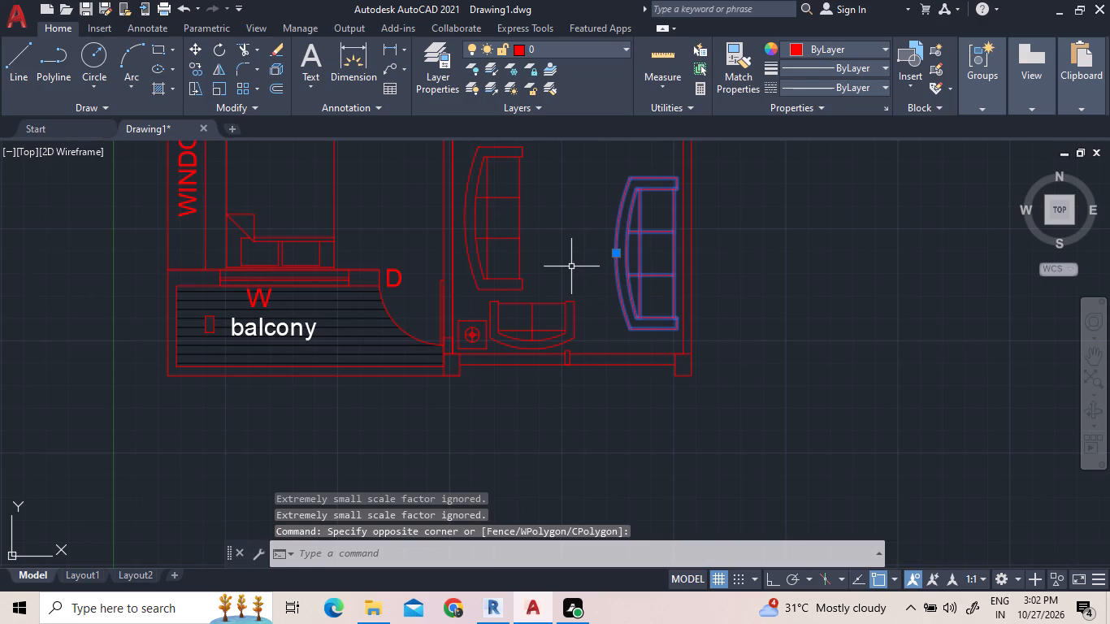
key("Delete")
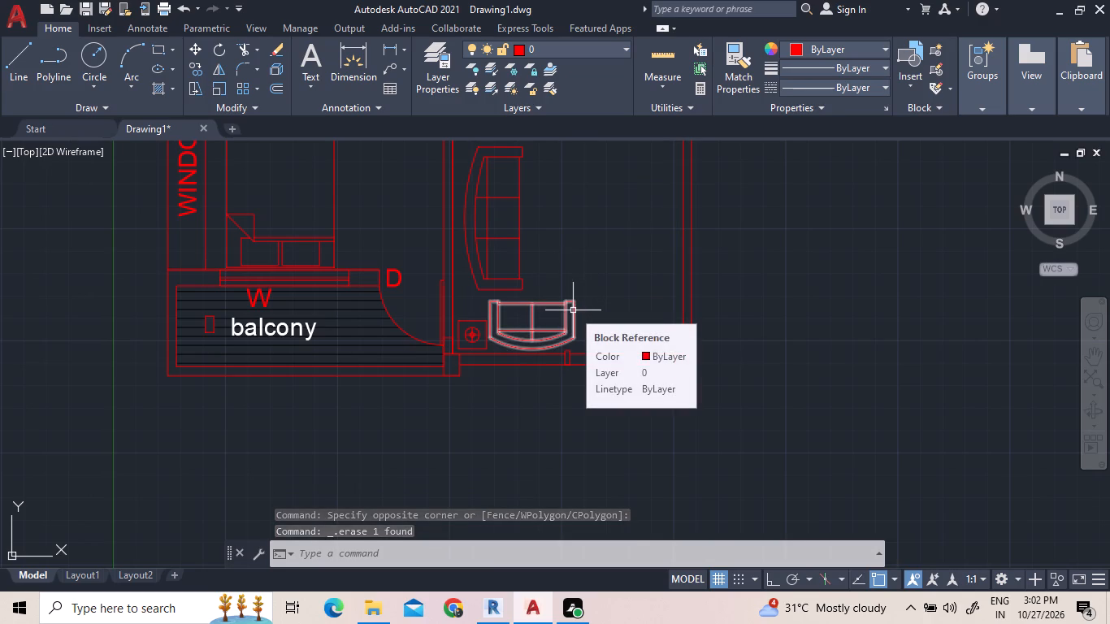
Move the two-seat sofa northeast so it sits clear of the south wall, just southeast of the three-seat sofa.
scroll(572, 308, "down", 2)
scroll(592, 256, "up", 1)
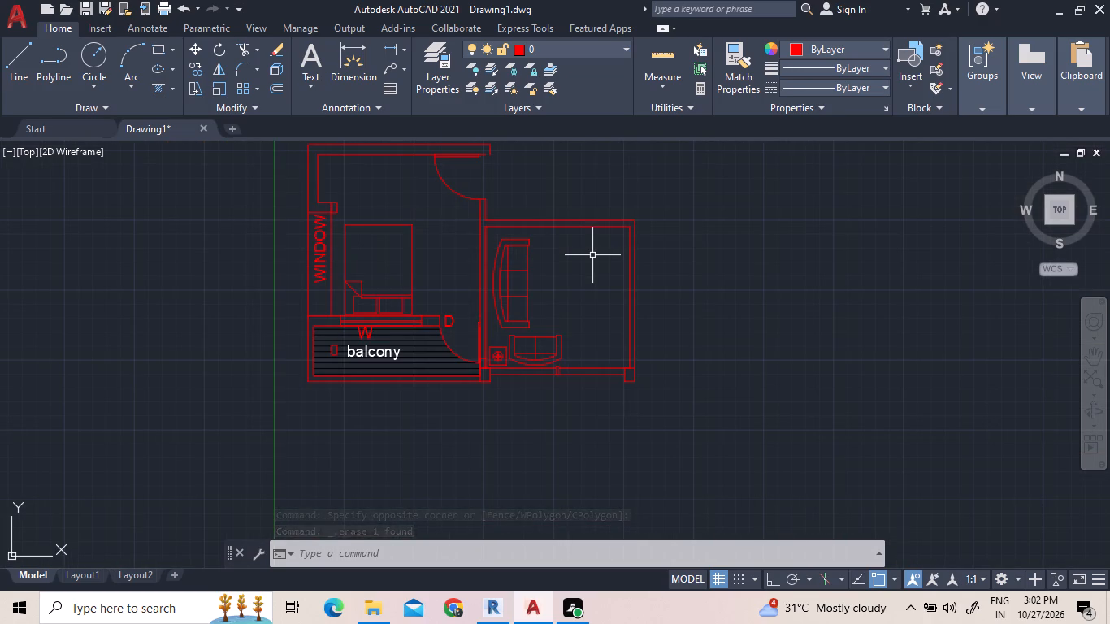
left_click(547, 344)
left_click(535, 332)
right_click(563, 303)
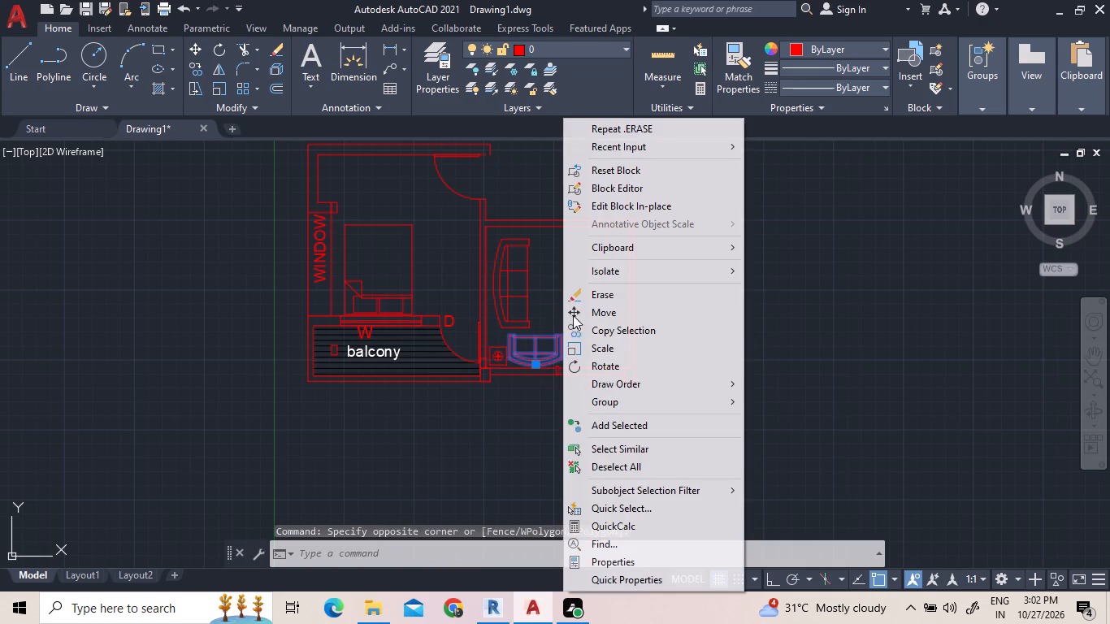
left_click(539, 346)
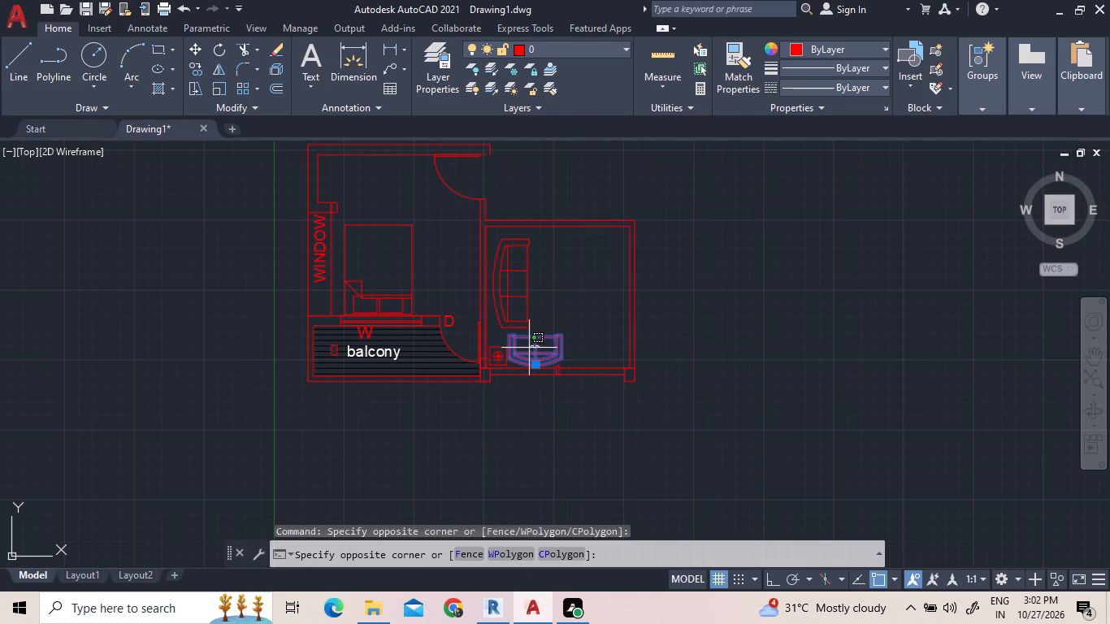
left_click(528, 350)
right_click(566, 323)
left_click(592, 310)
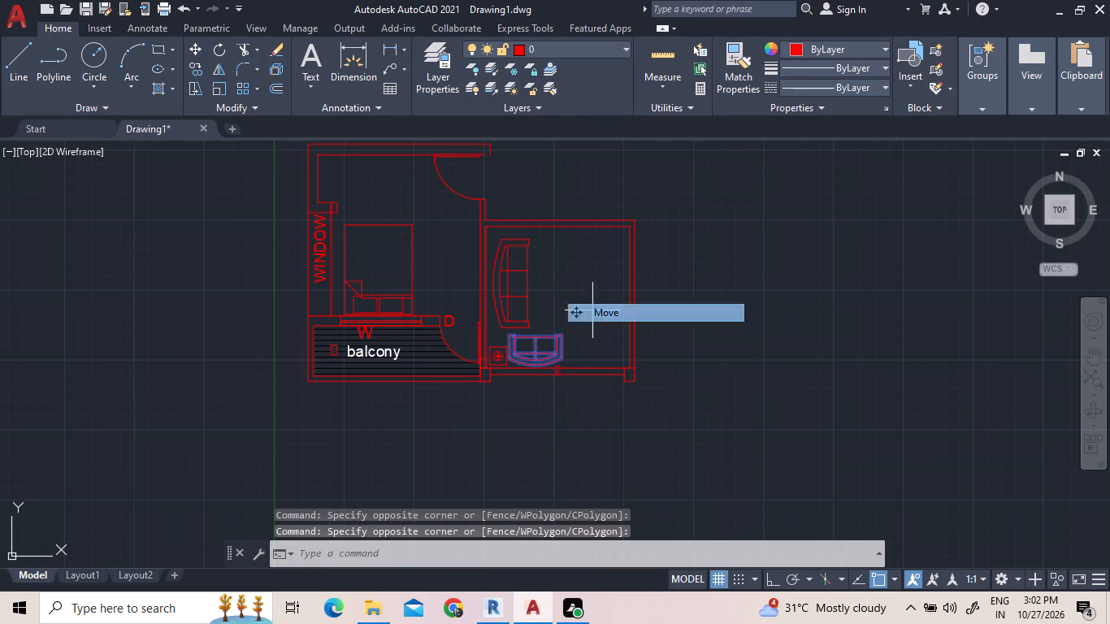
left_click(529, 357)
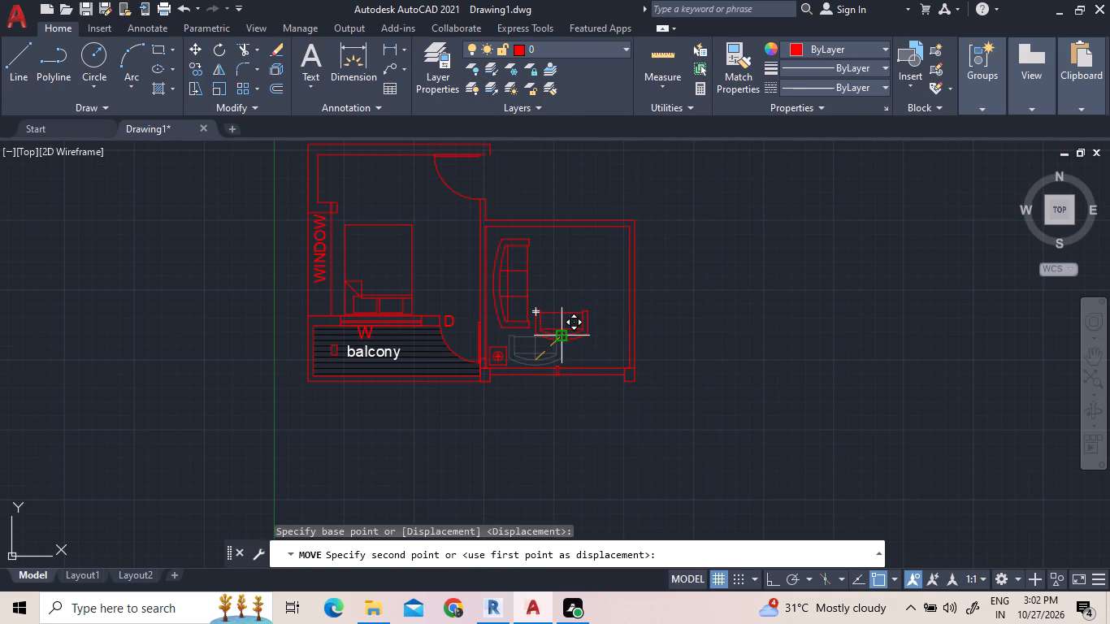
left_click(563, 337)
Scale both sofas down together to about two-thirds size about a point between the side table and two-seat sofa.
left_click(592, 349)
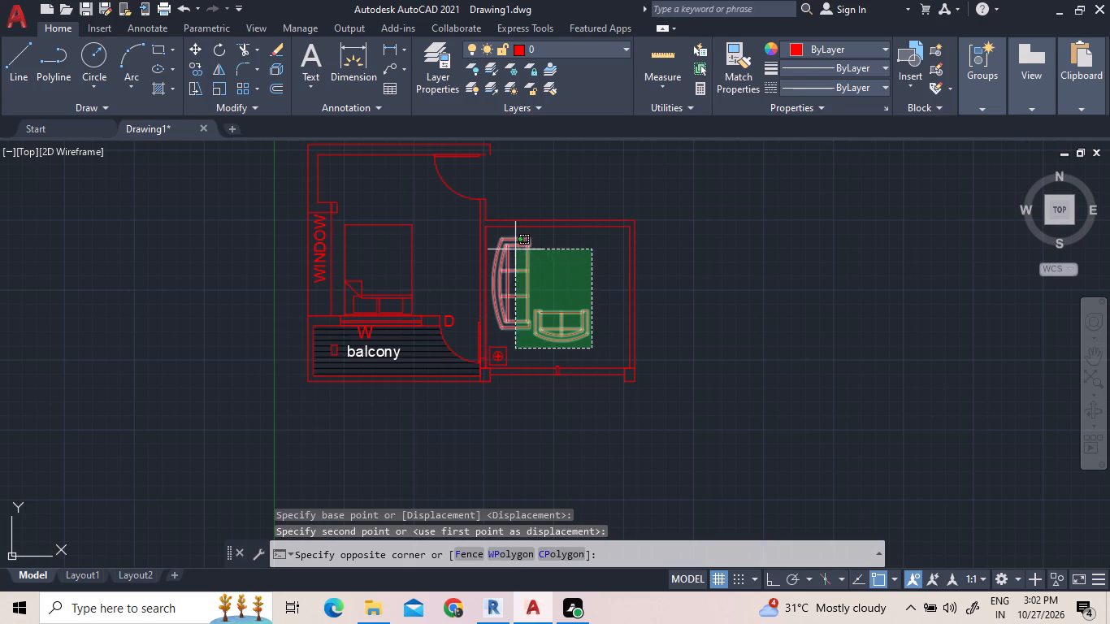
left_click(515, 249)
right_click(565, 277)
left_click(605, 372)
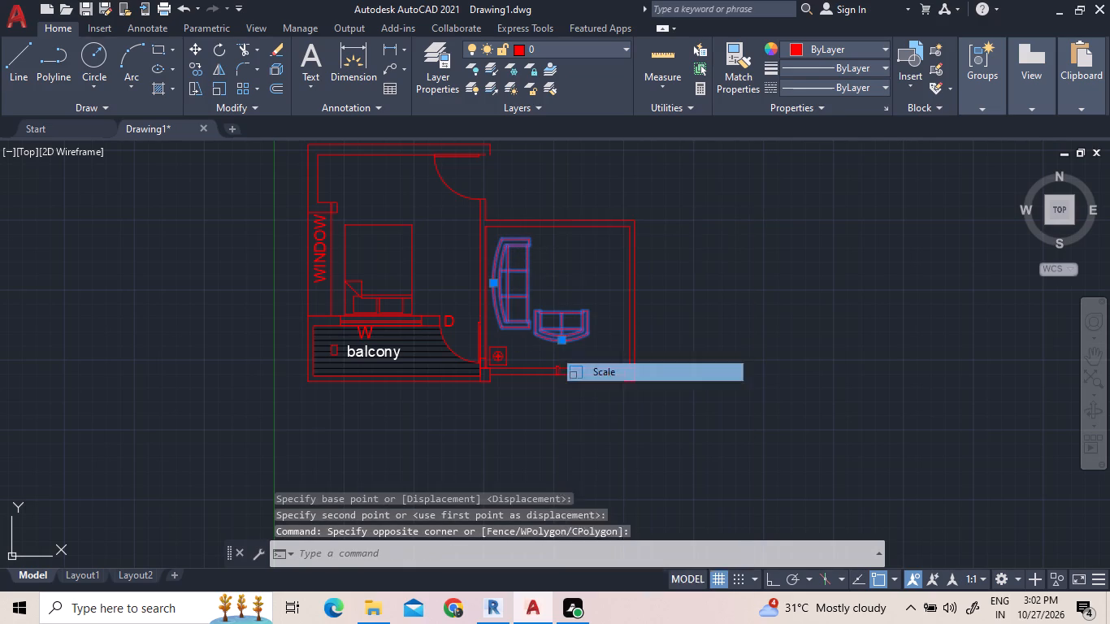
left_click(527, 352)
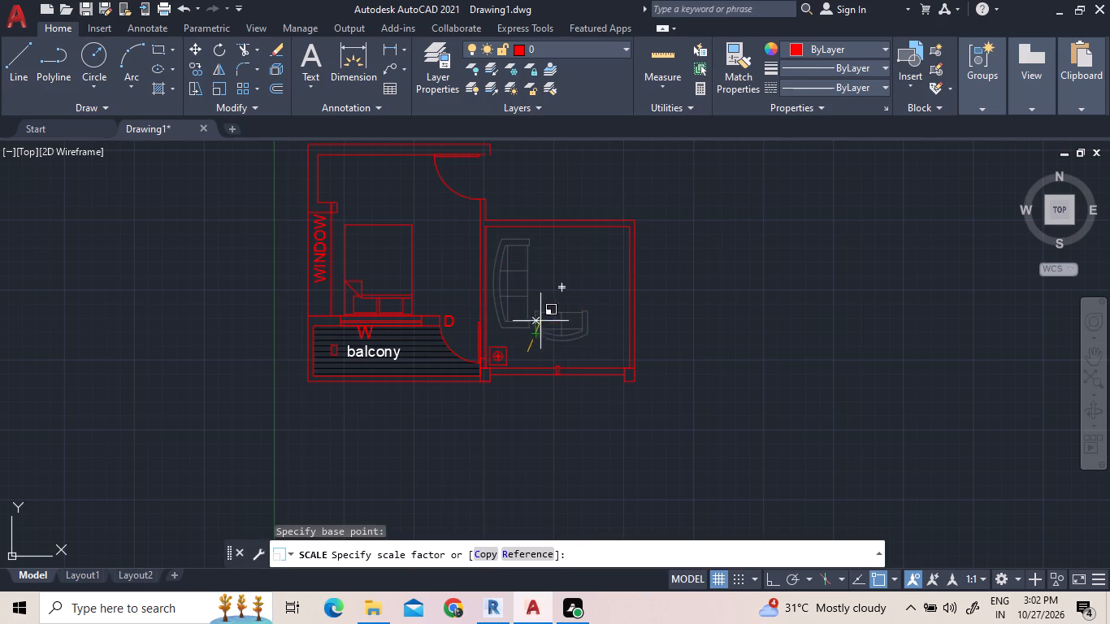
left_click(547, 321)
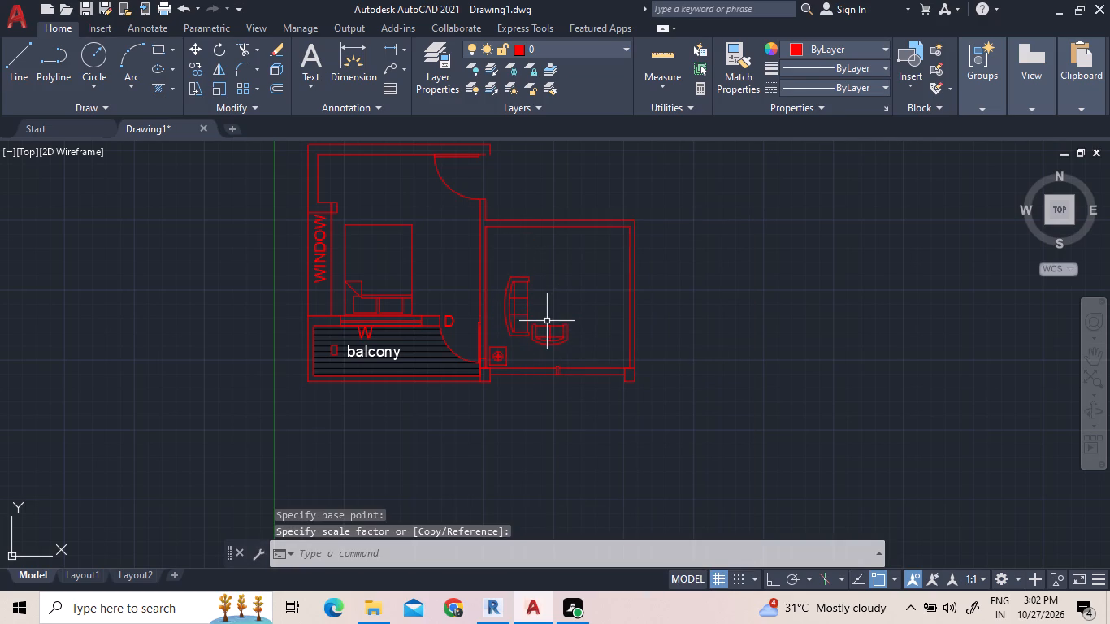
Move both sofas together a short distance southwest so the three-seat sofa sits near the east room's west wall.
left_click(593, 349)
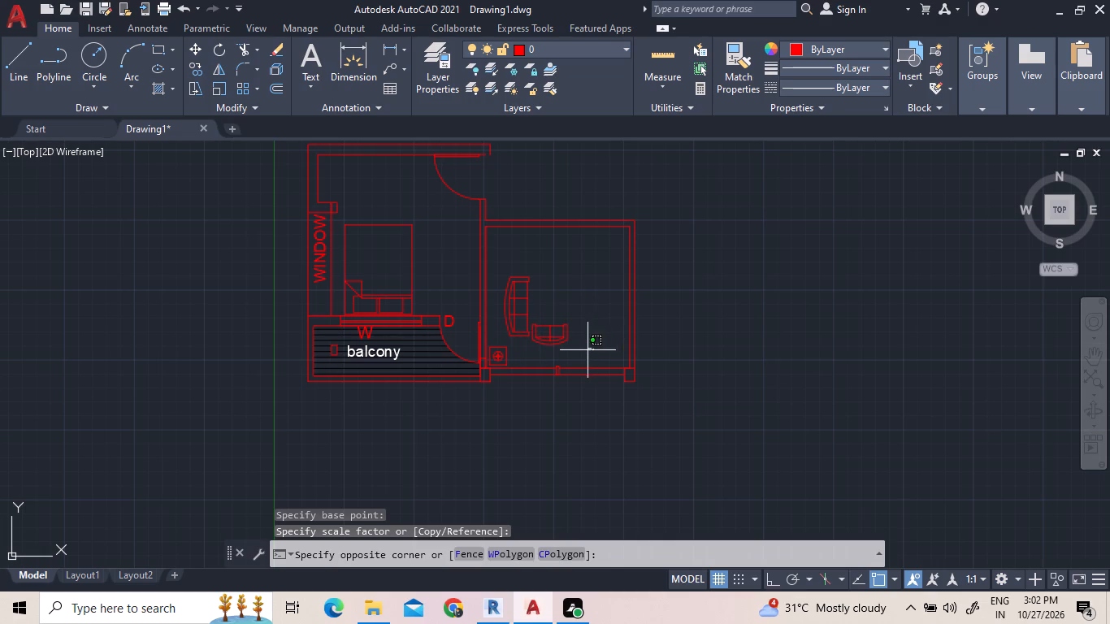
left_click(514, 285)
right_click(538, 266)
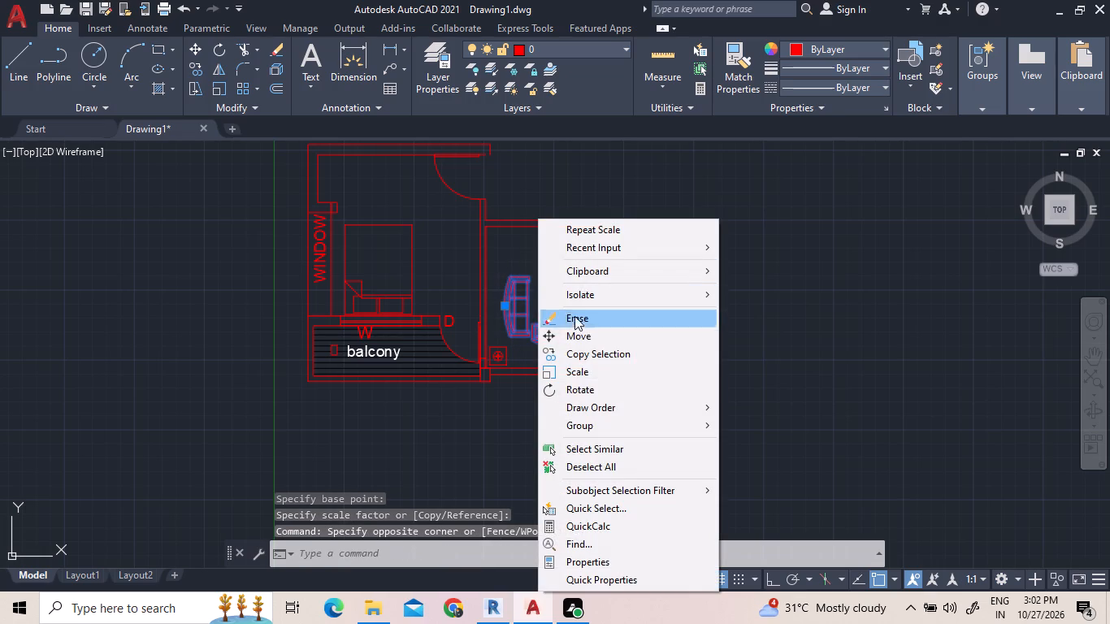
left_click(578, 331)
left_click(555, 305)
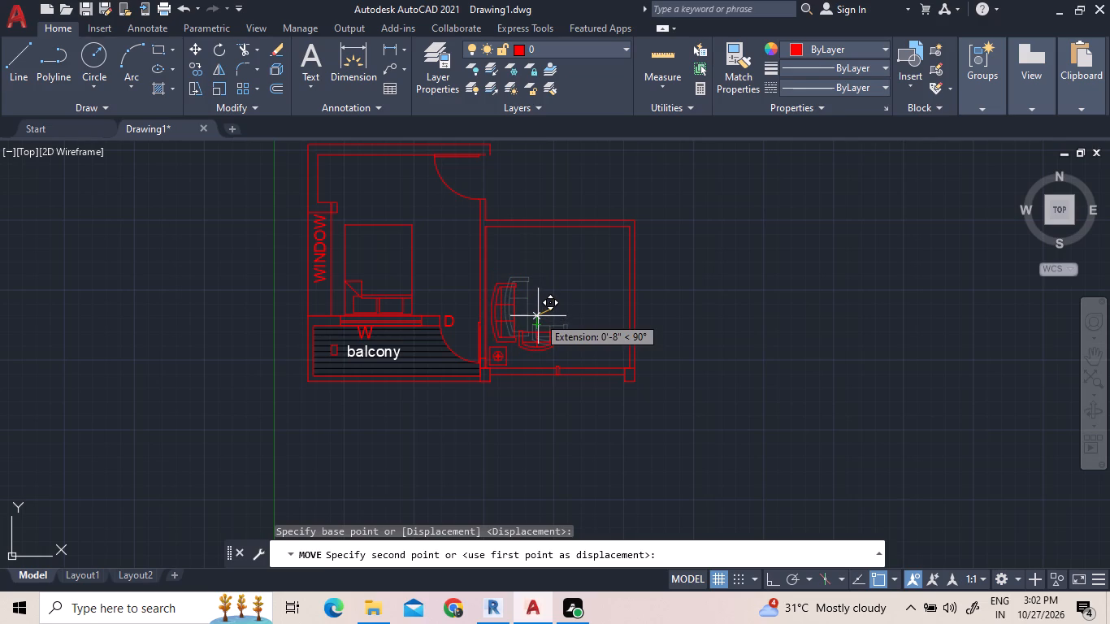
left_click(538, 316)
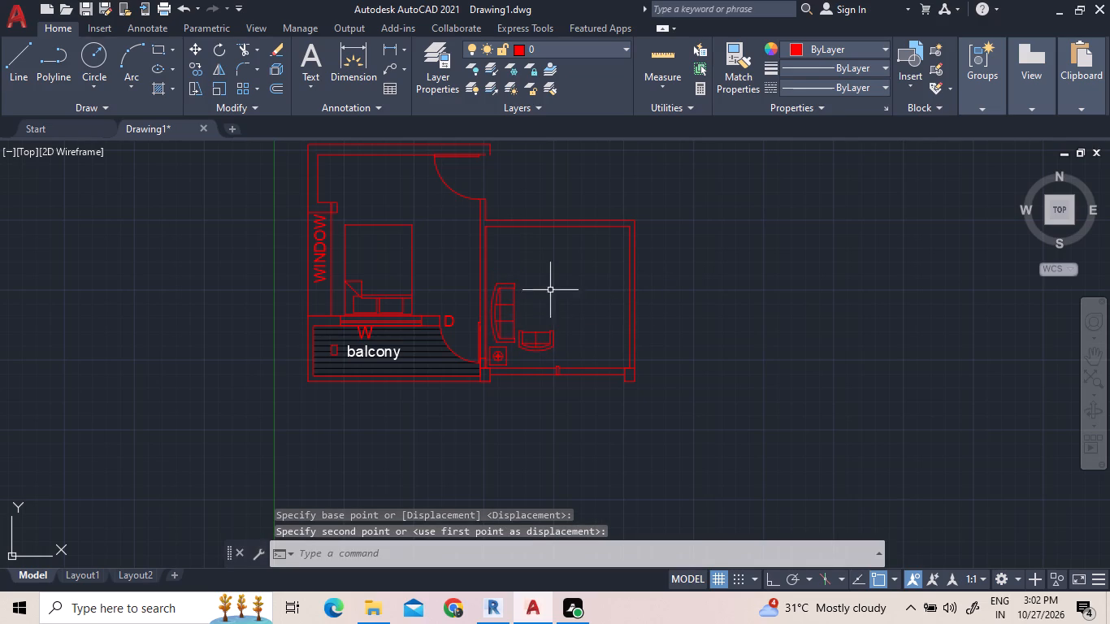
Move the two-seat sofa straight down to the south wall, beside the lamp side table.
left_click(543, 359)
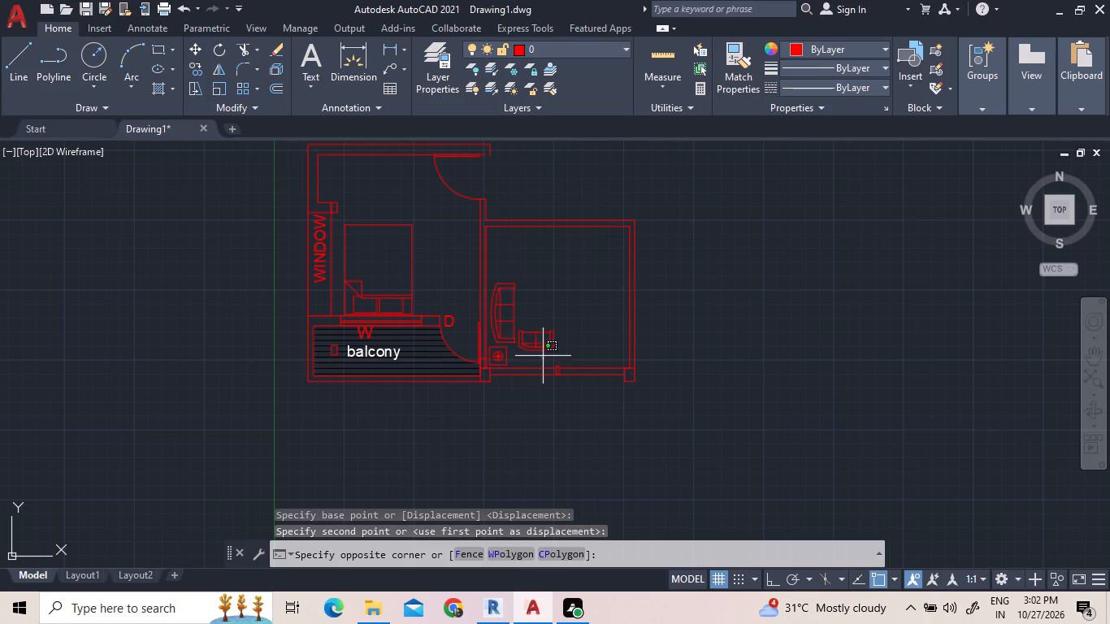
left_click(535, 346)
right_click(557, 327)
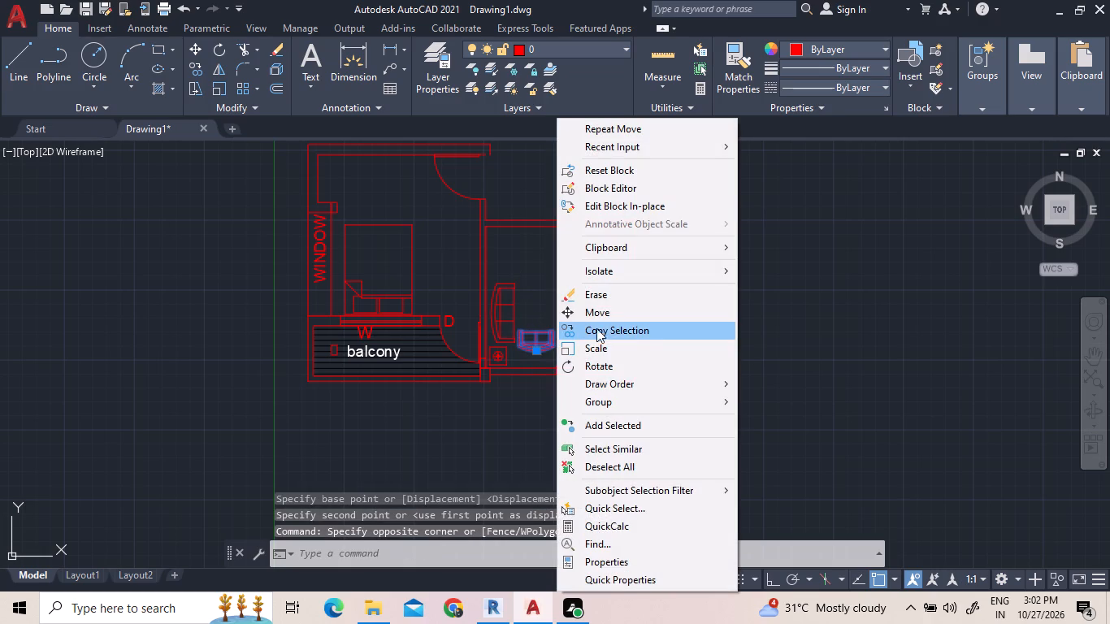
left_click(597, 316)
left_click(535, 331)
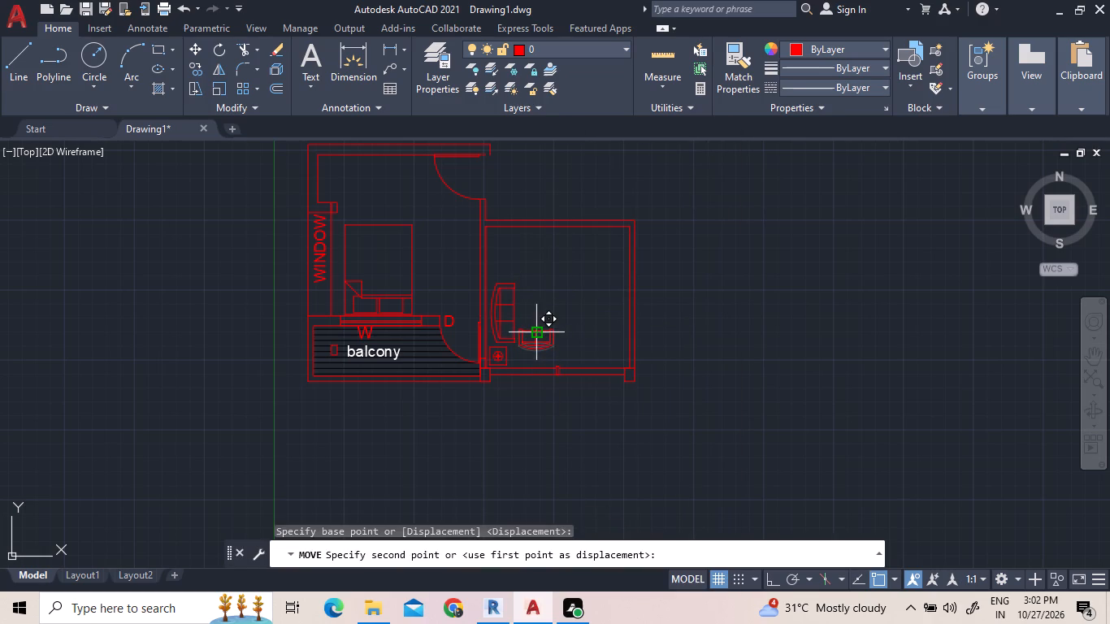
left_click(535, 345)
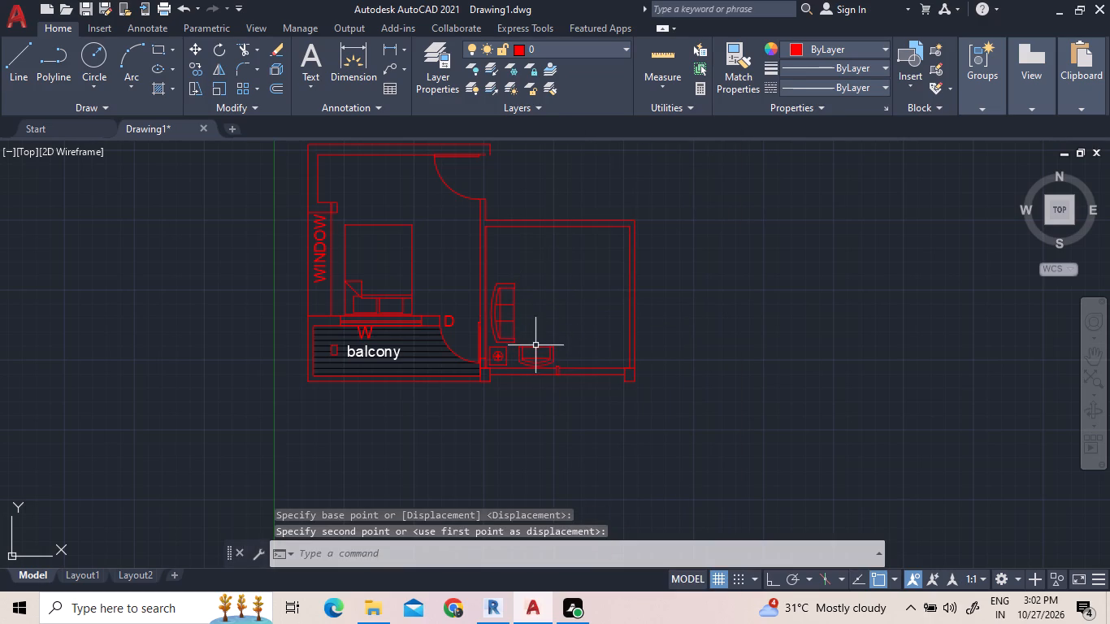
Copy both sofas east so the copied two-seat sofa lands in the east room's southeast corner.
left_click(571, 353)
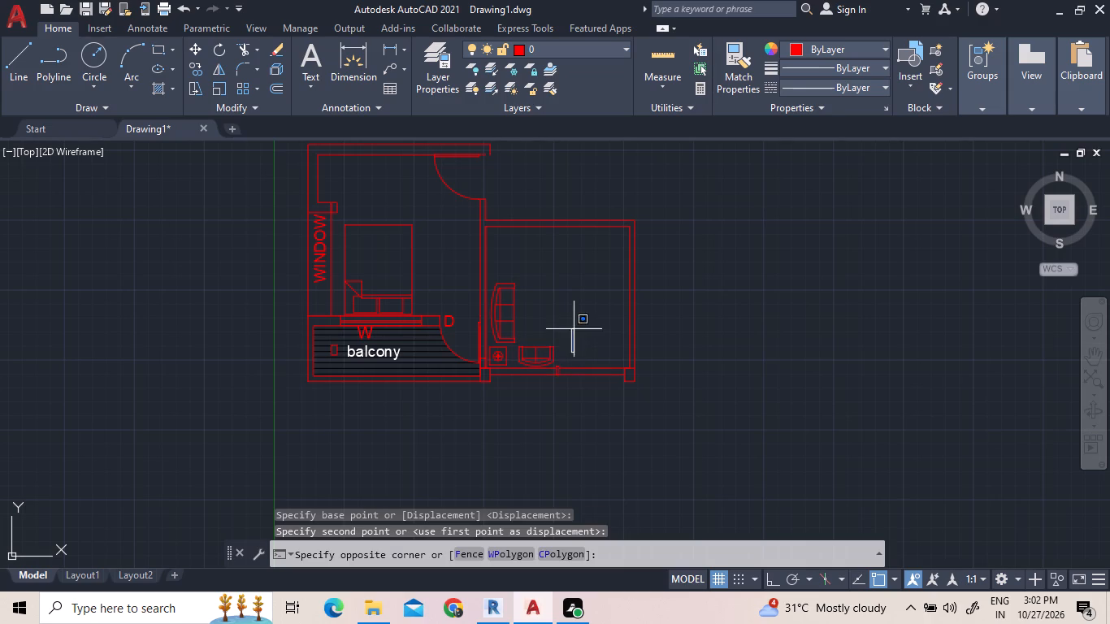
left_click(575, 327)
left_click(501, 304)
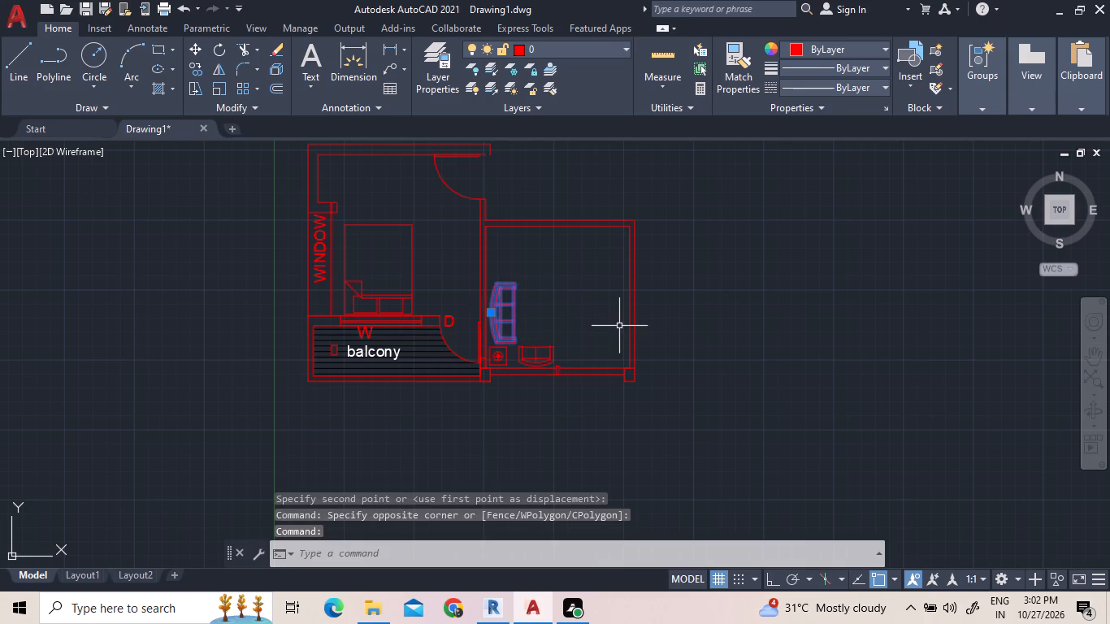
left_click(551, 352)
right_click(551, 304)
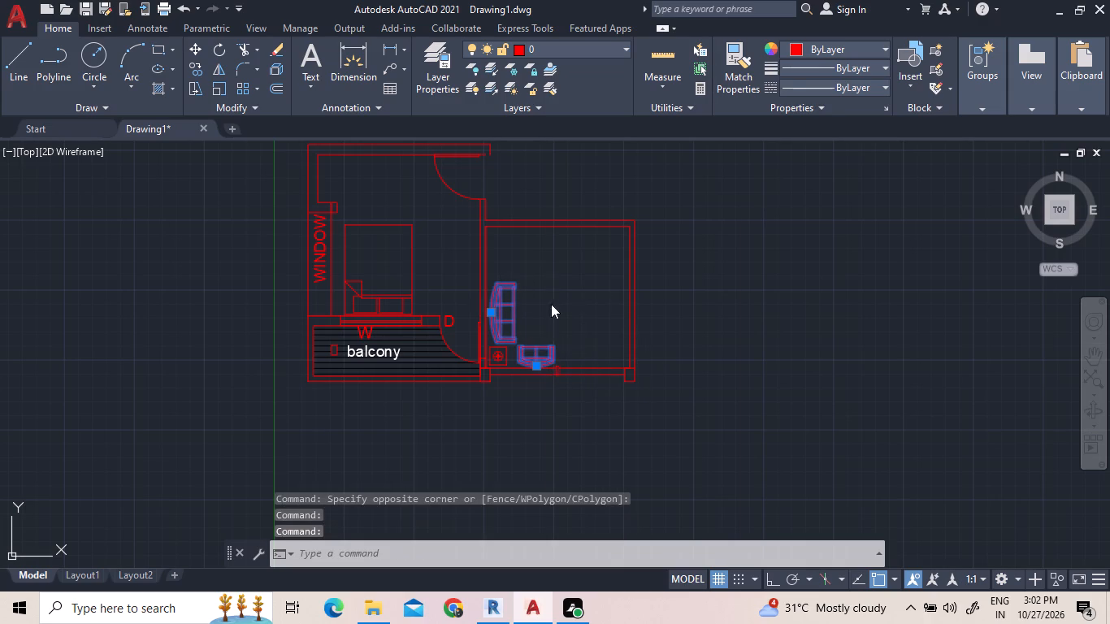
left_click(602, 350)
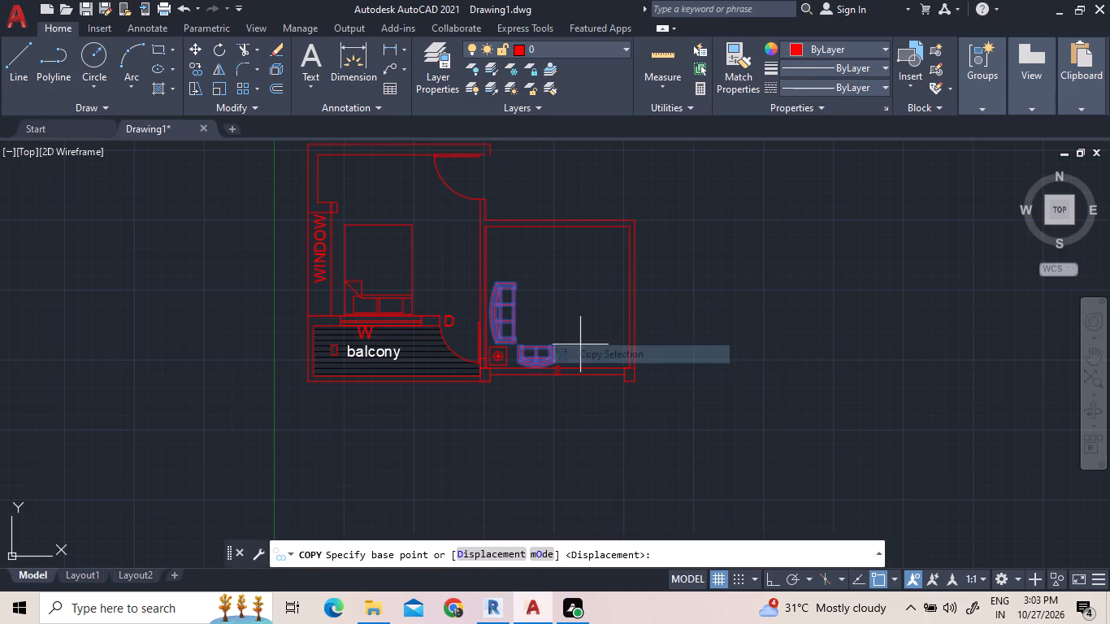
left_click(557, 336)
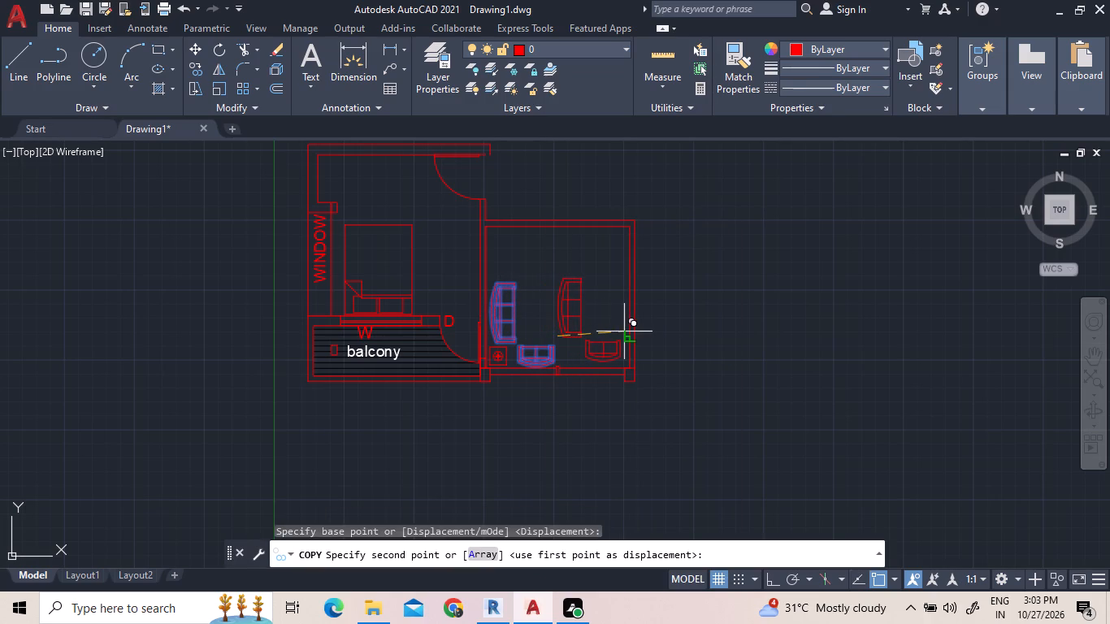
left_click(624, 331)
right_click(736, 302)
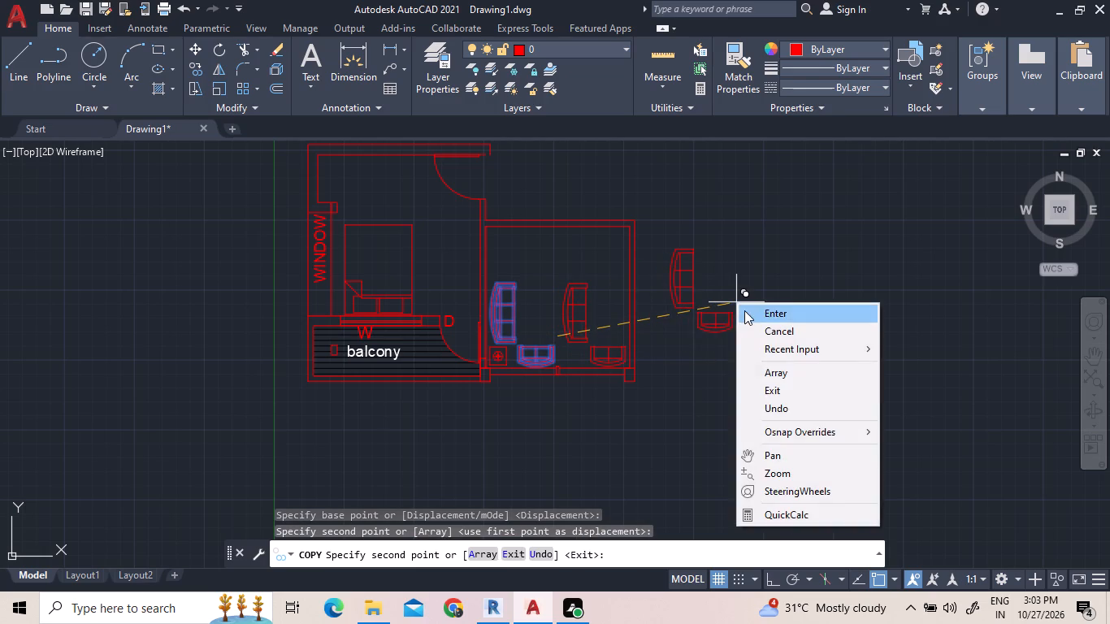
left_click(744, 310)
Rotate the two copied sofas 180° about a point between them, with Ortho on.
left_click(611, 352)
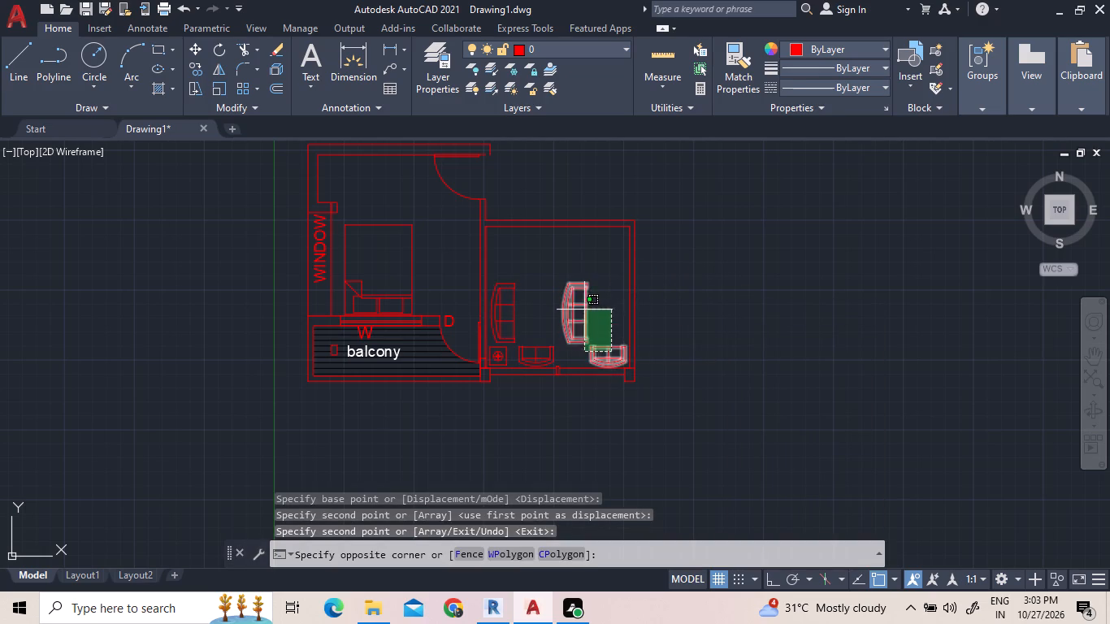
left_click(579, 310)
right_click(668, 303)
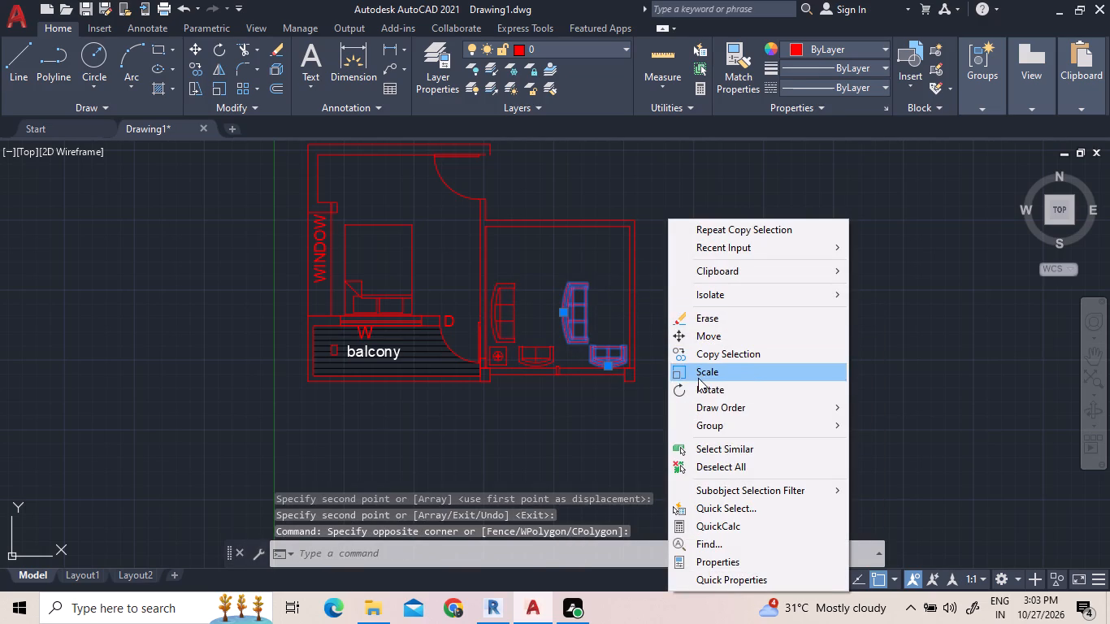
left_click(693, 387)
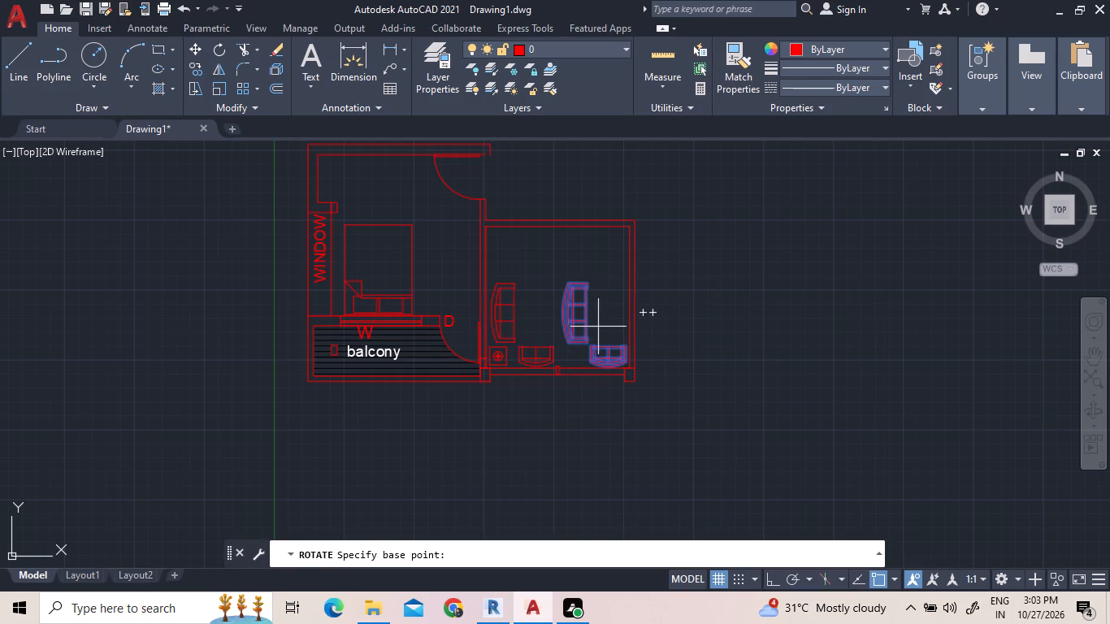
left_click(596, 324)
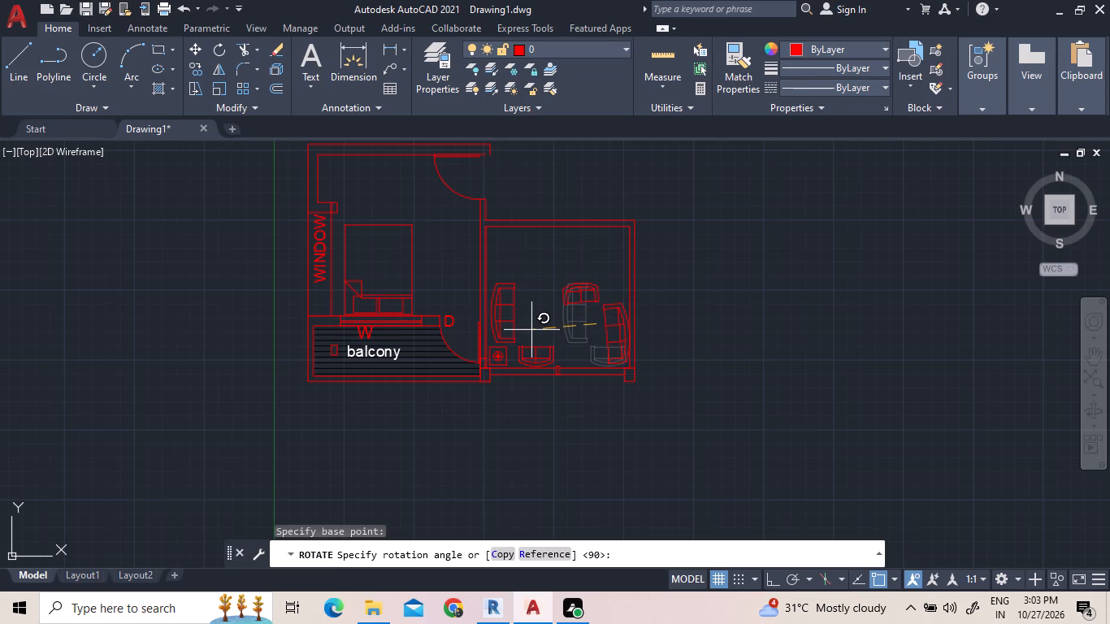
key("F8")
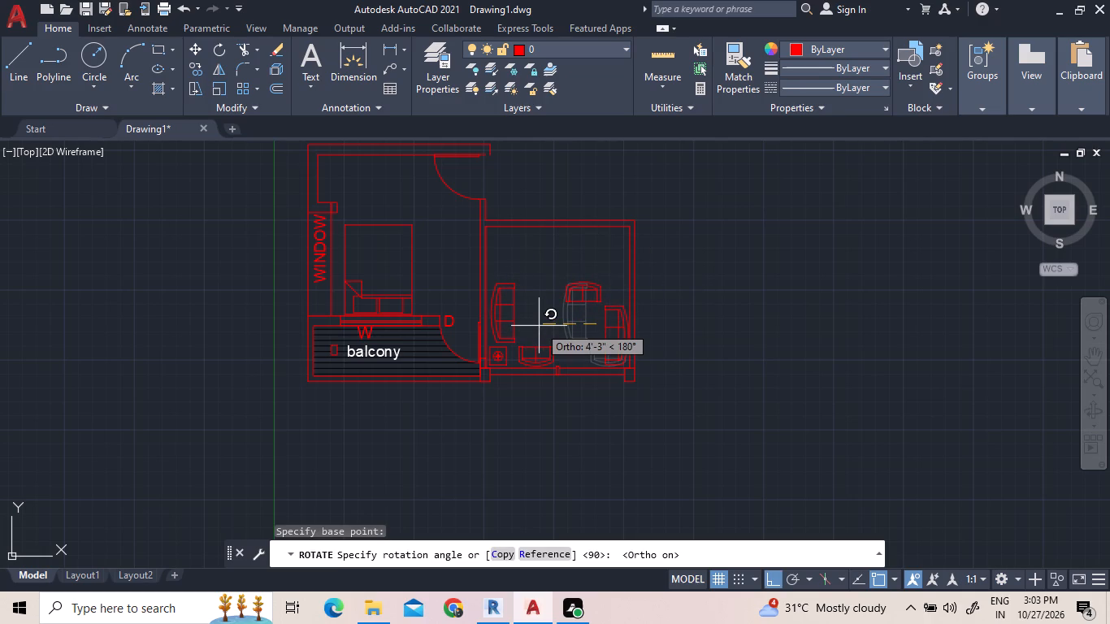
left_click(539, 326)
Move the rotated sofa pair straight north until the two-seat sofa's back meets the north wall's inner face.
scroll(610, 334, "up", 2)
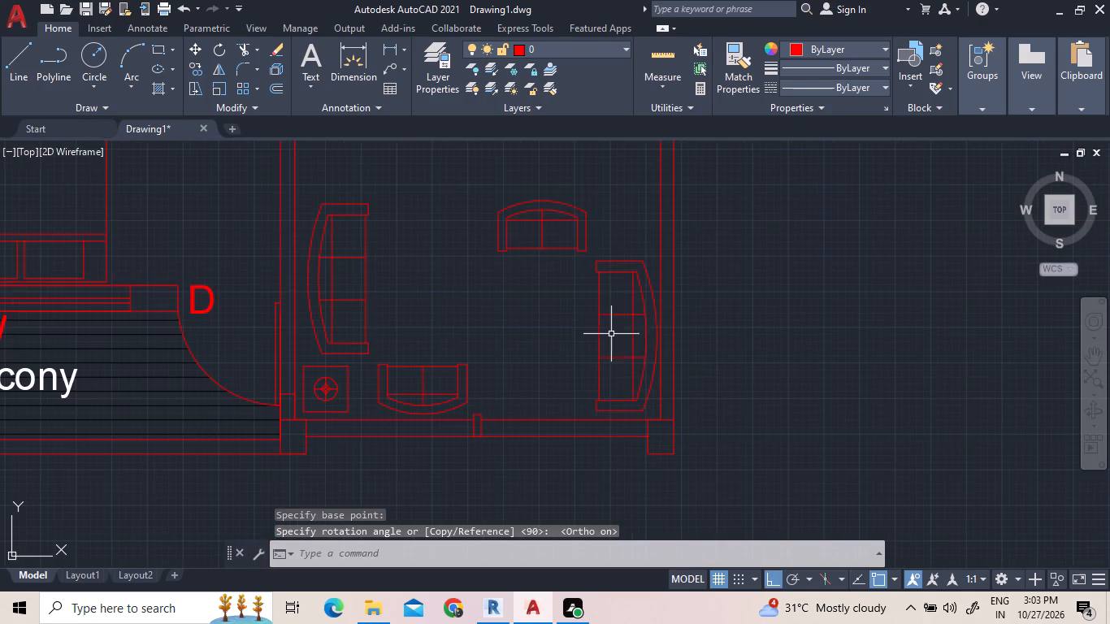
left_click_drag(611, 334, 605, 322)
left_click(555, 236)
right_click(555, 236)
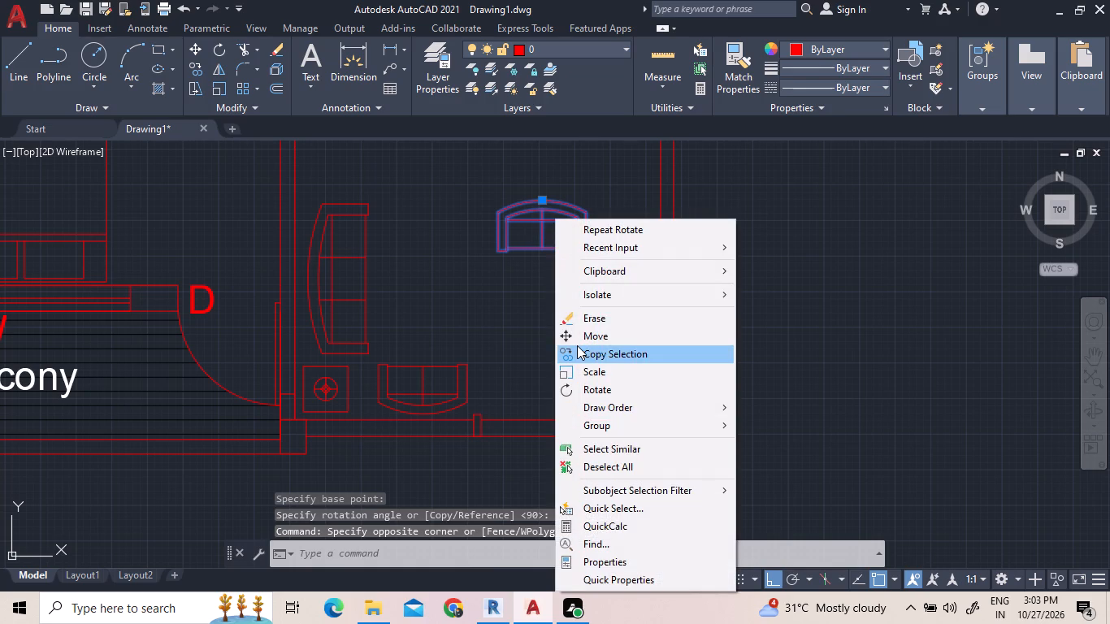
left_click(583, 341)
scroll(564, 342, "down", 2)
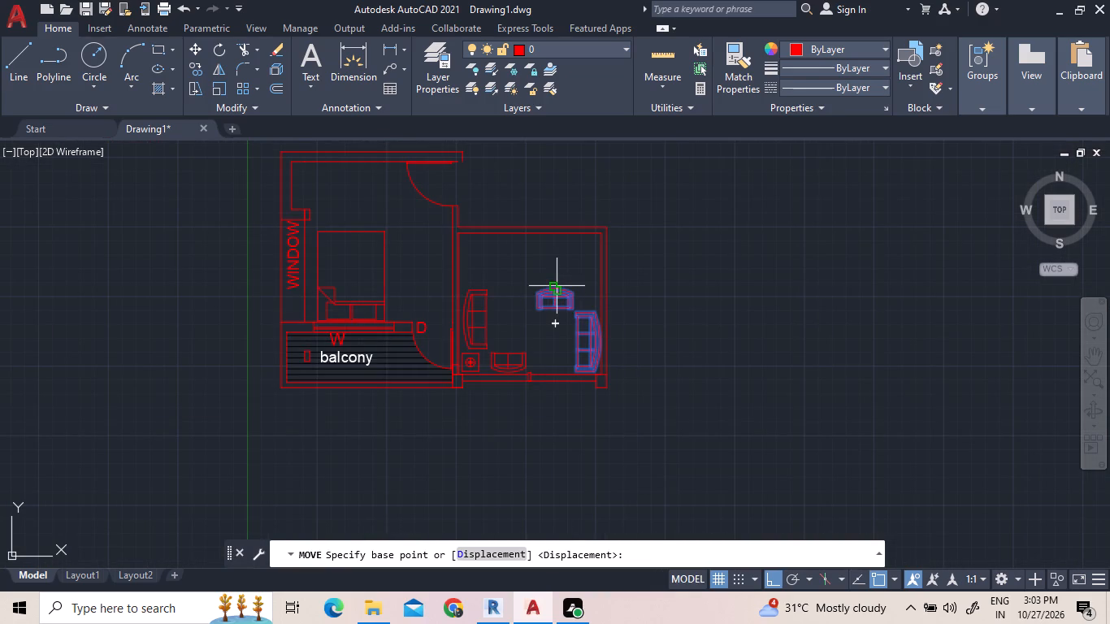
left_click(557, 285)
scroll(551, 238, "up", 3)
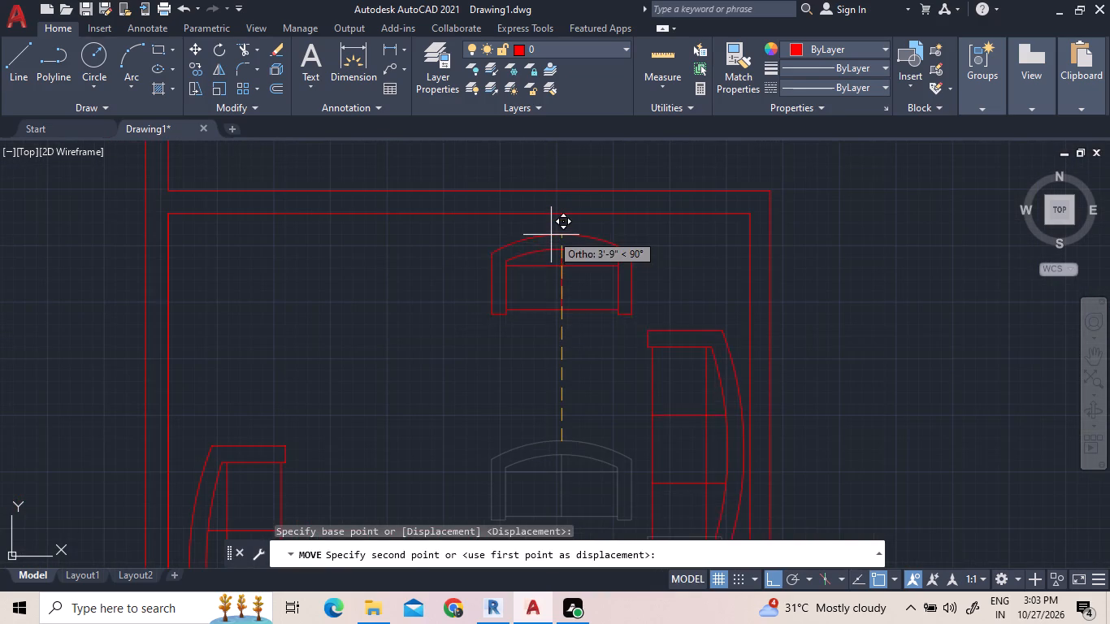
left_click(558, 219)
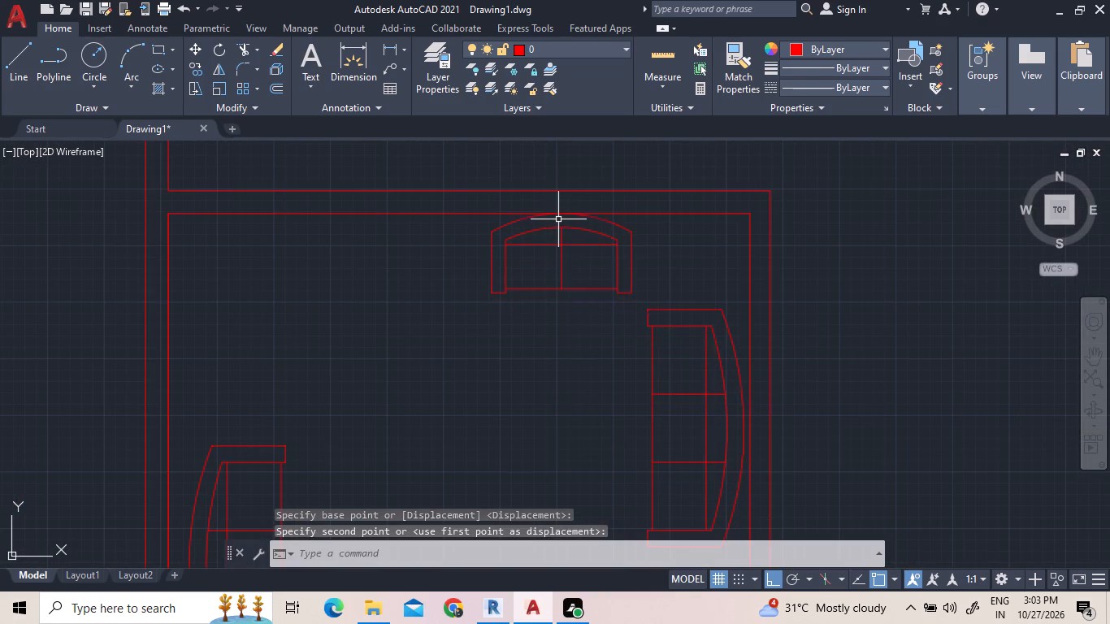
Draw a short line across the east room's north wall thickness, just west of the upper two-seat sofa.
scroll(590, 270, "down", 2)
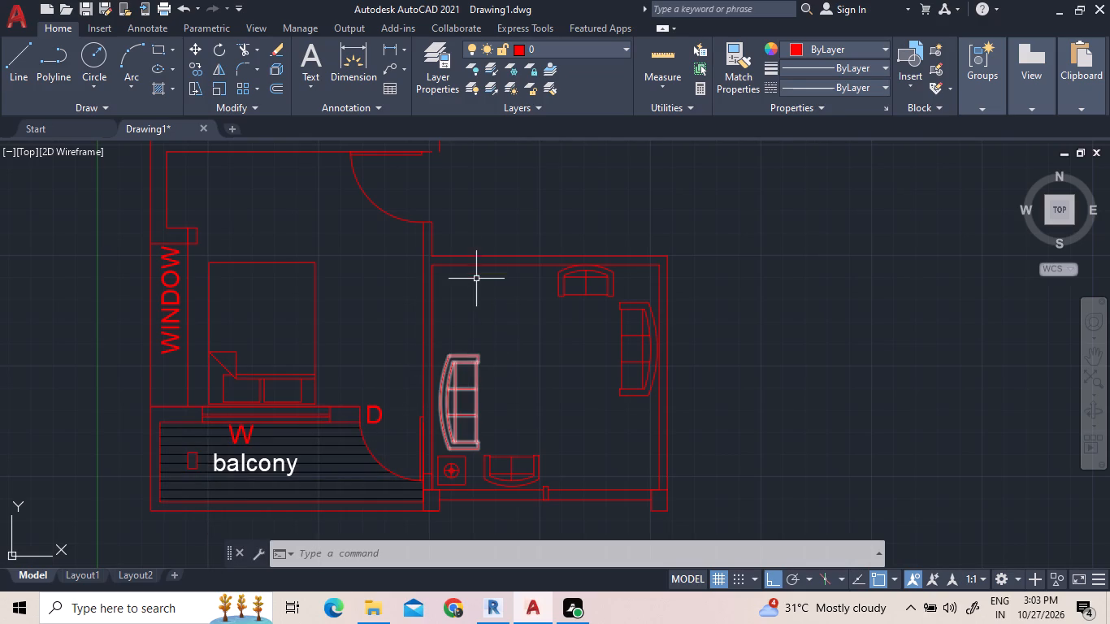
middle_click_drag(463, 244, 388, 325)
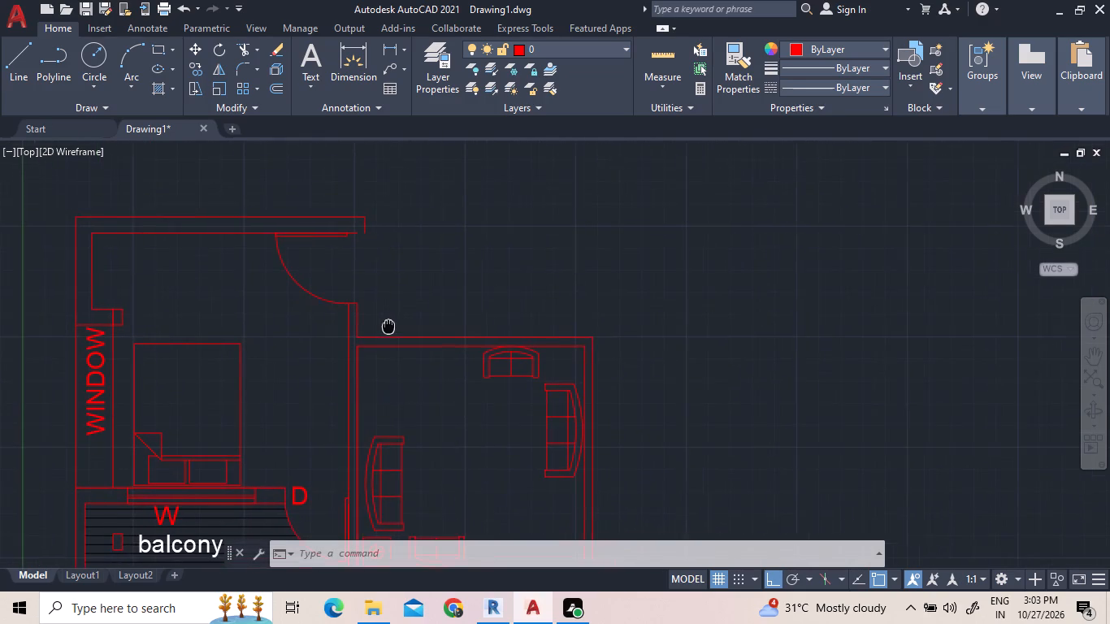
middle_click_drag(388, 325, 363, 334)
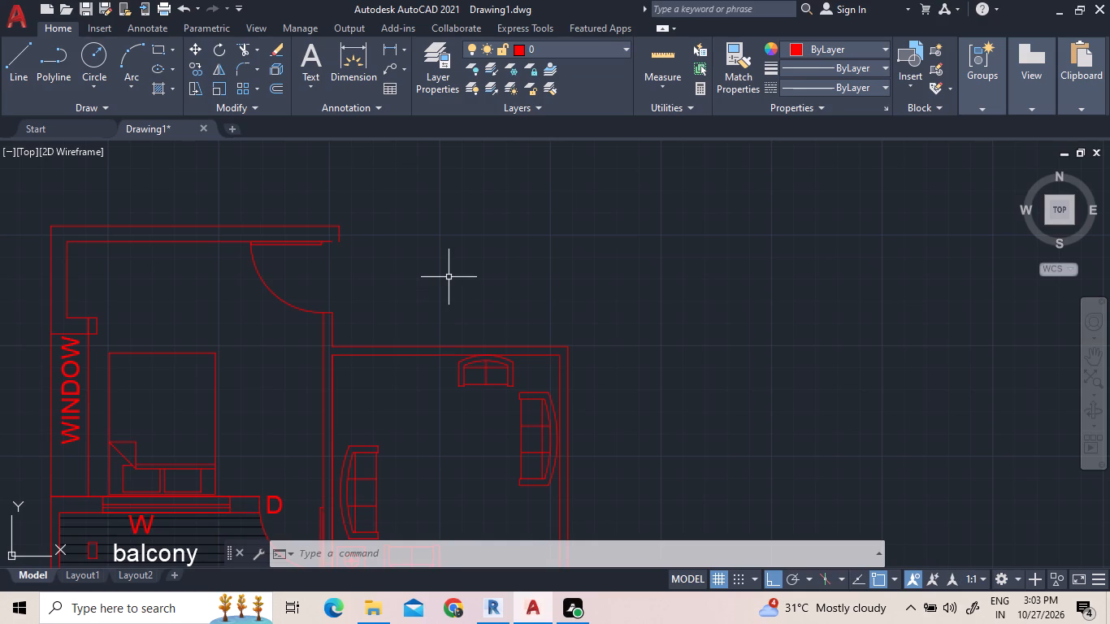
left_click(15, 61)
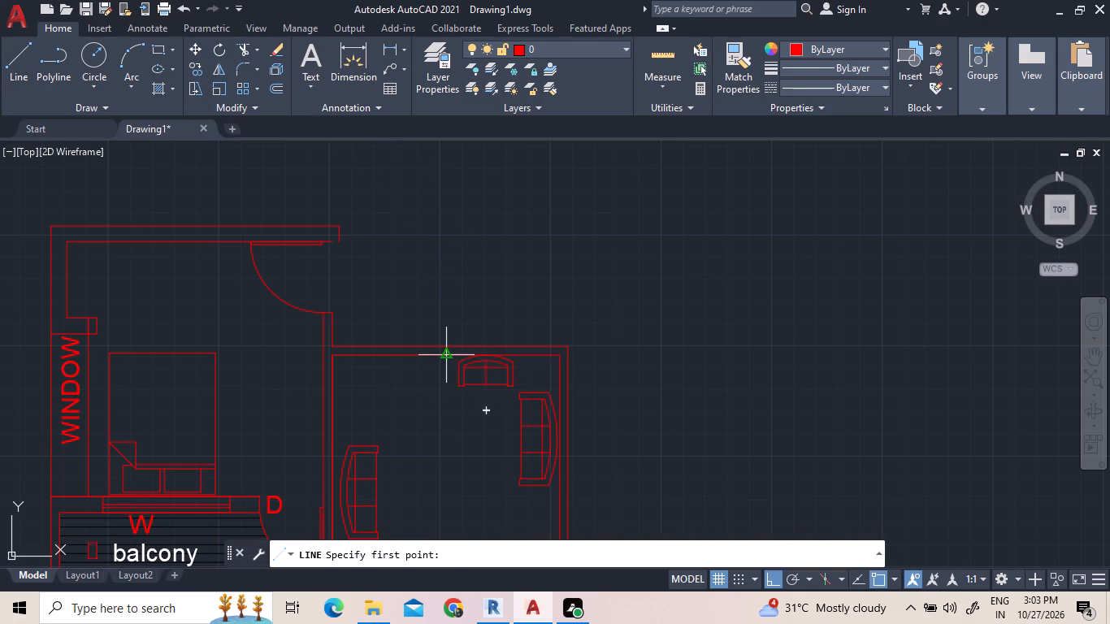
left_click(449, 351)
scroll(444, 340, "up", 3)
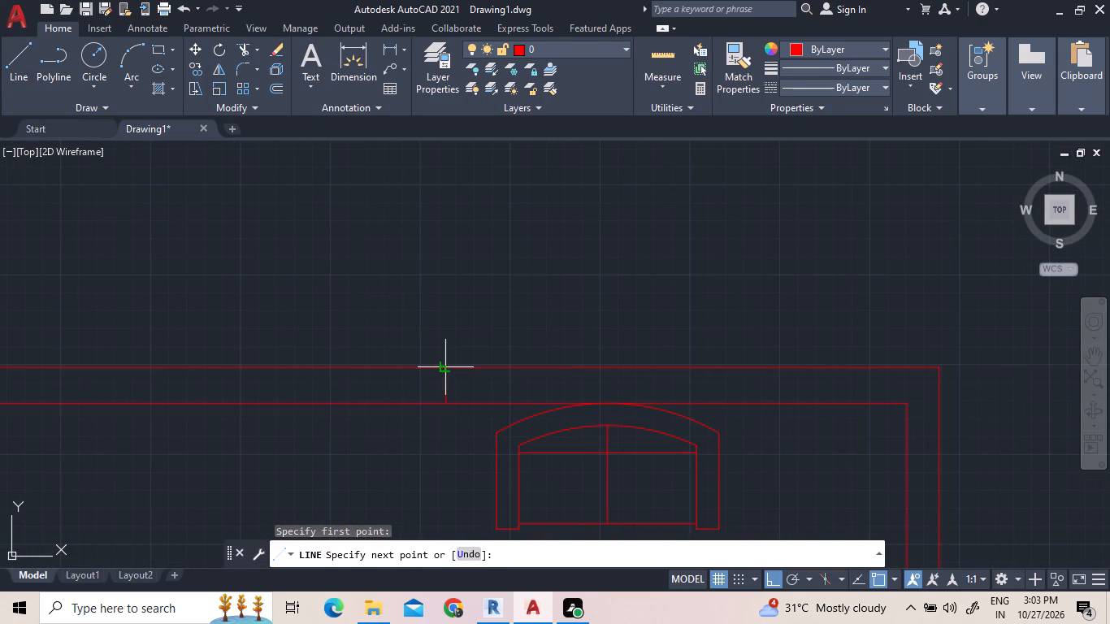
left_click(442, 370)
right_click(446, 279)
left_click(506, 305)
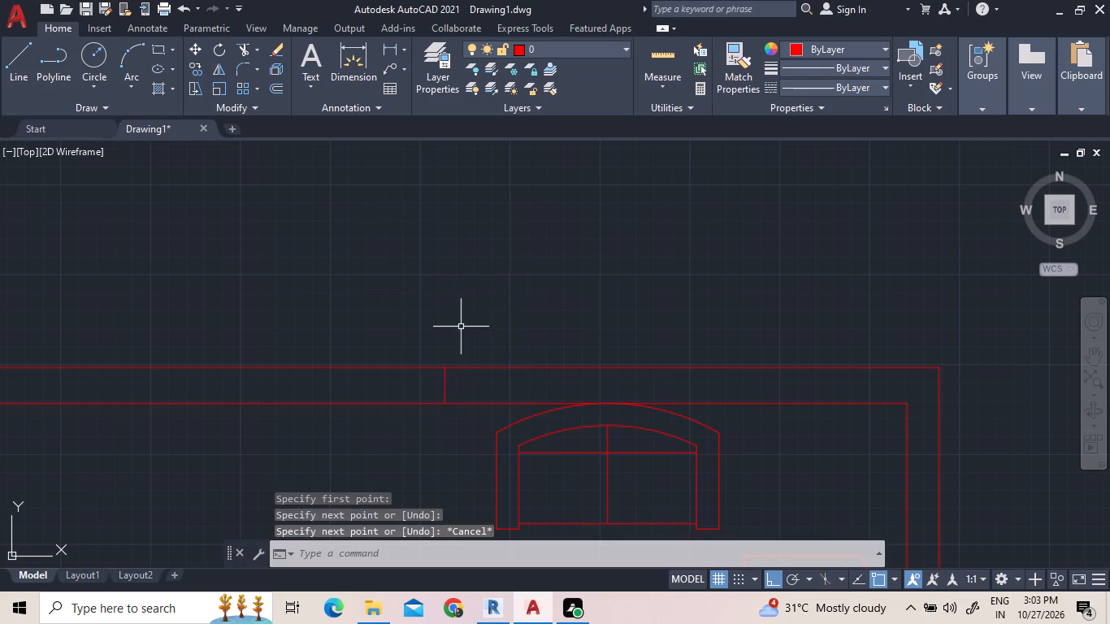
Trim away both north wall lines between the short cross line and the east room's west wall.
scroll(494, 319, "down", 3)
left_click(395, 345)
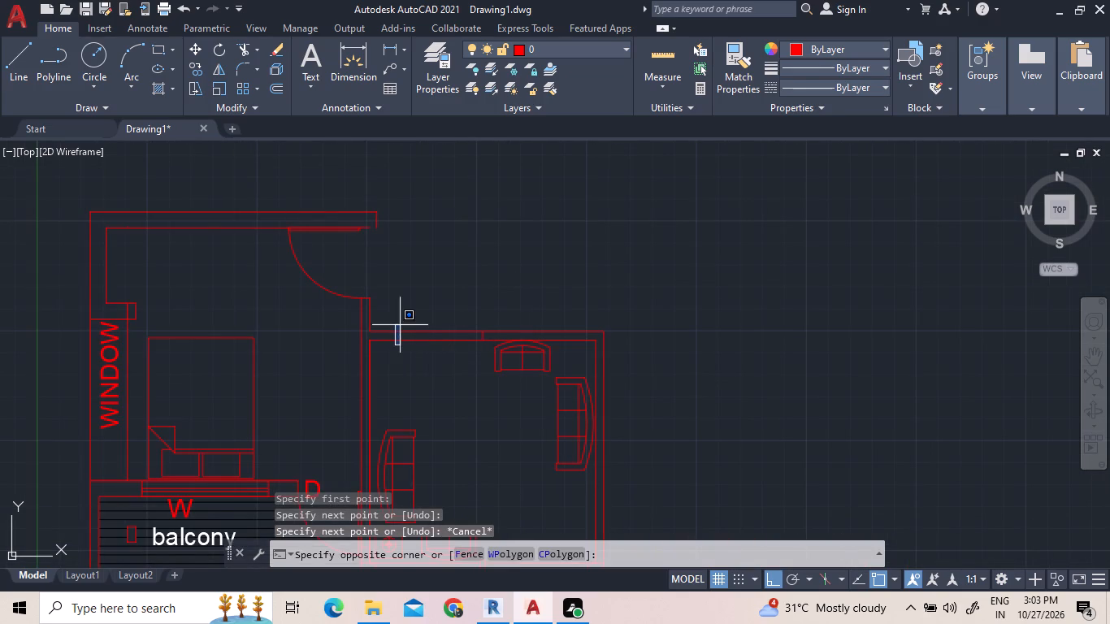
left_click(384, 380)
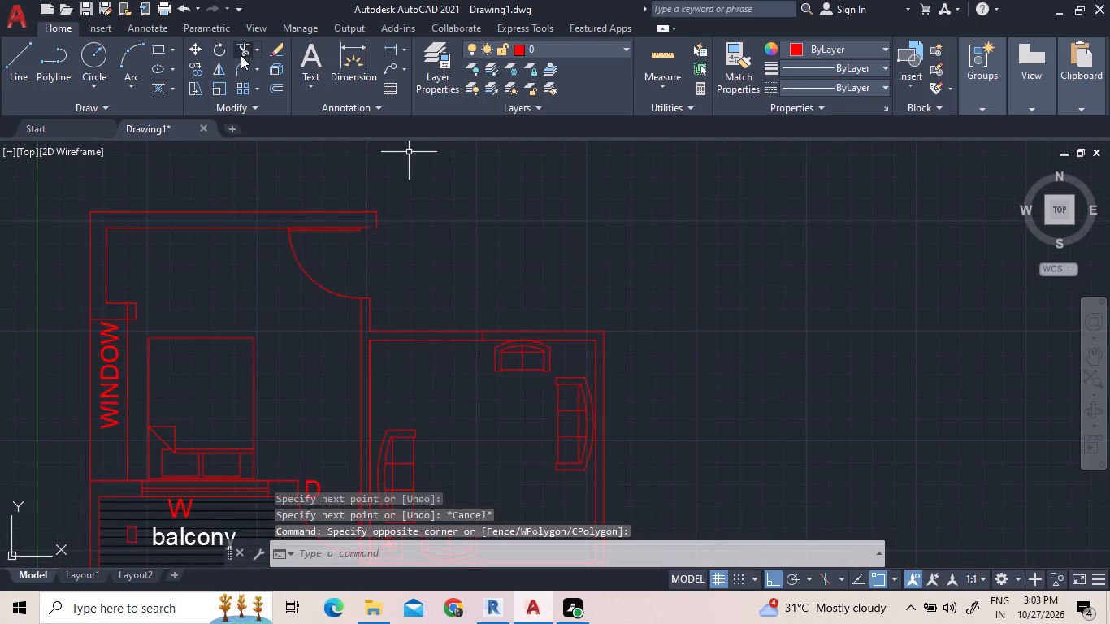
left_click(242, 55)
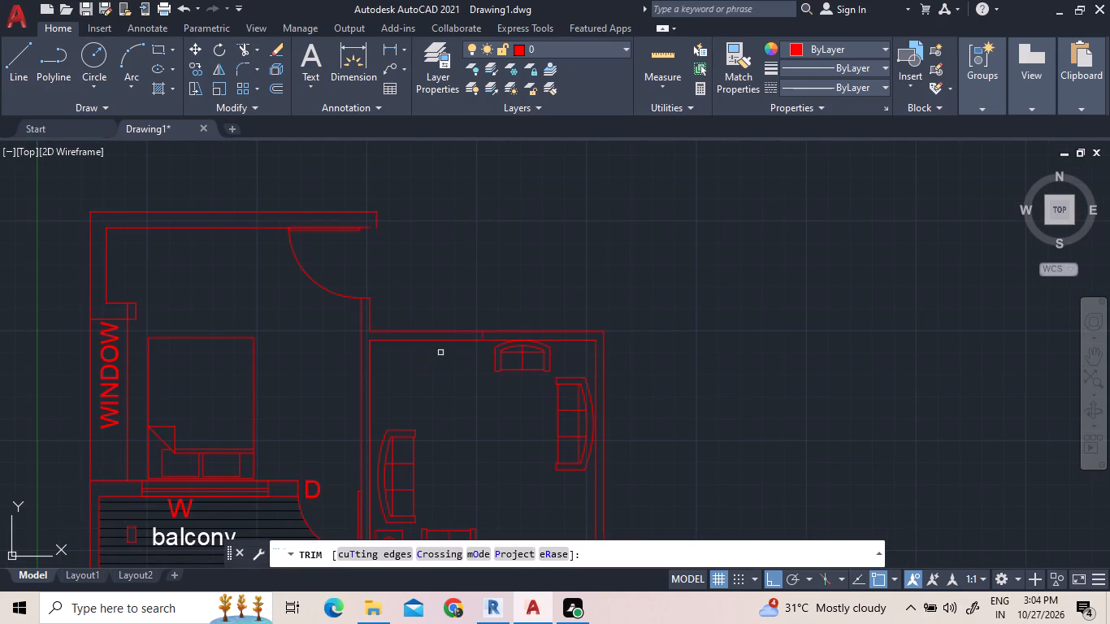
left_click(440, 353)
left_click(466, 284)
right_click(466, 312)
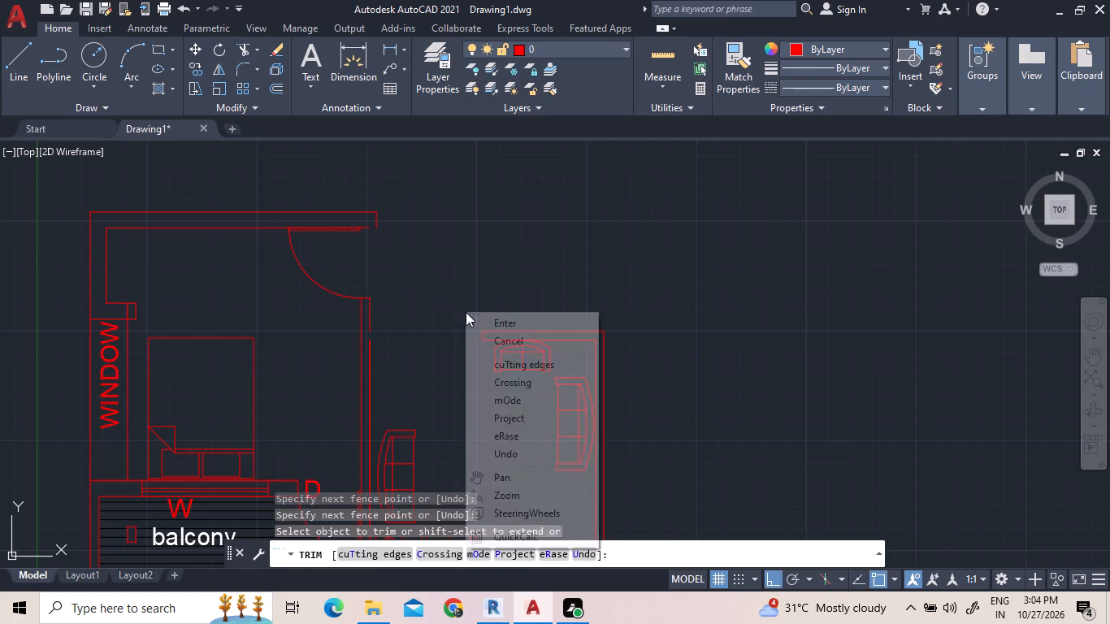
left_click(483, 319)
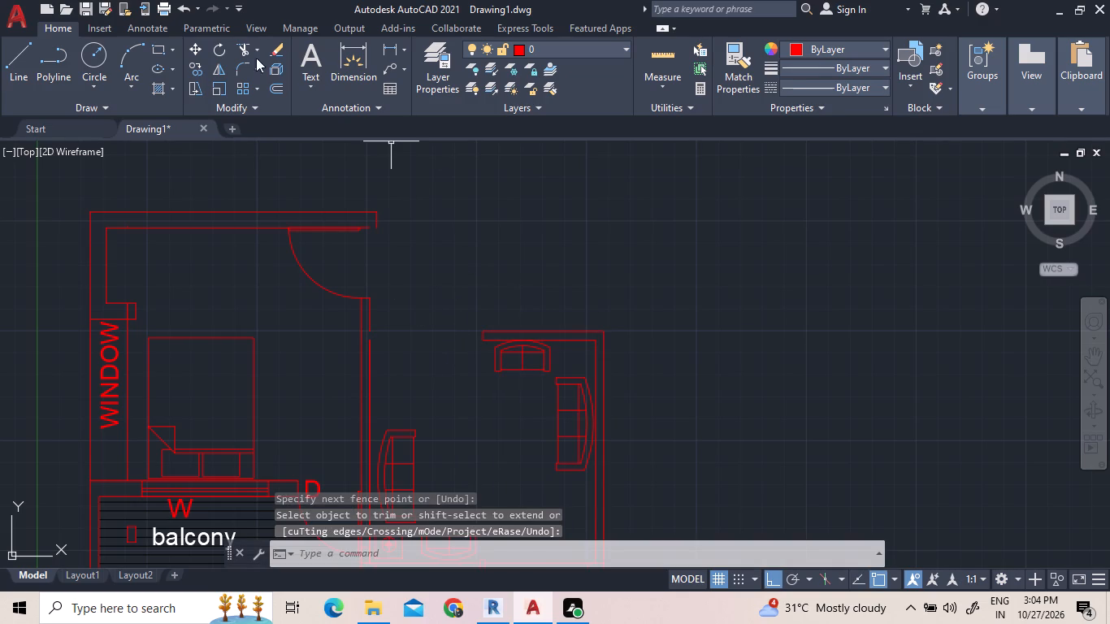
Join the separate line segments on the east face of the wall between the bedroom and east room into one line.
scroll(379, 362, "up", 1)
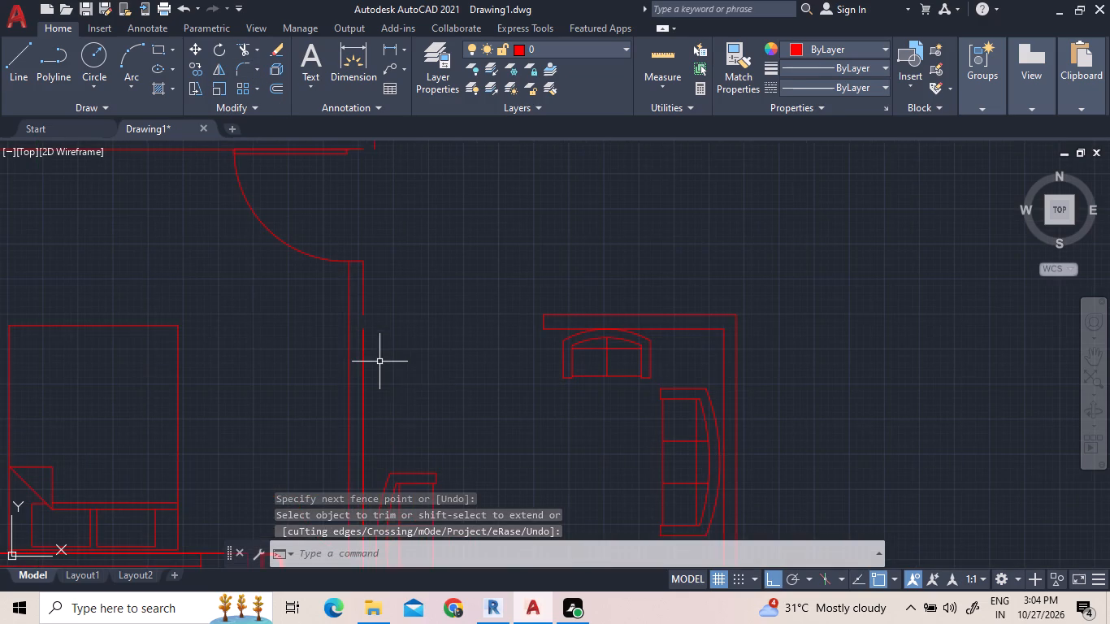
left_click(424, 382)
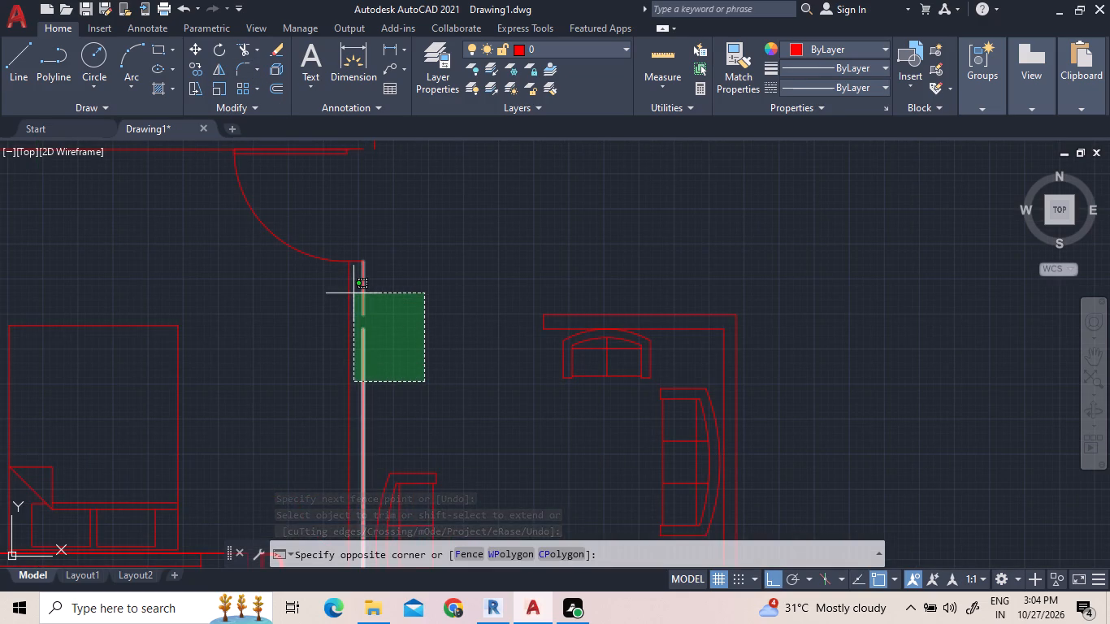
left_click(358, 287)
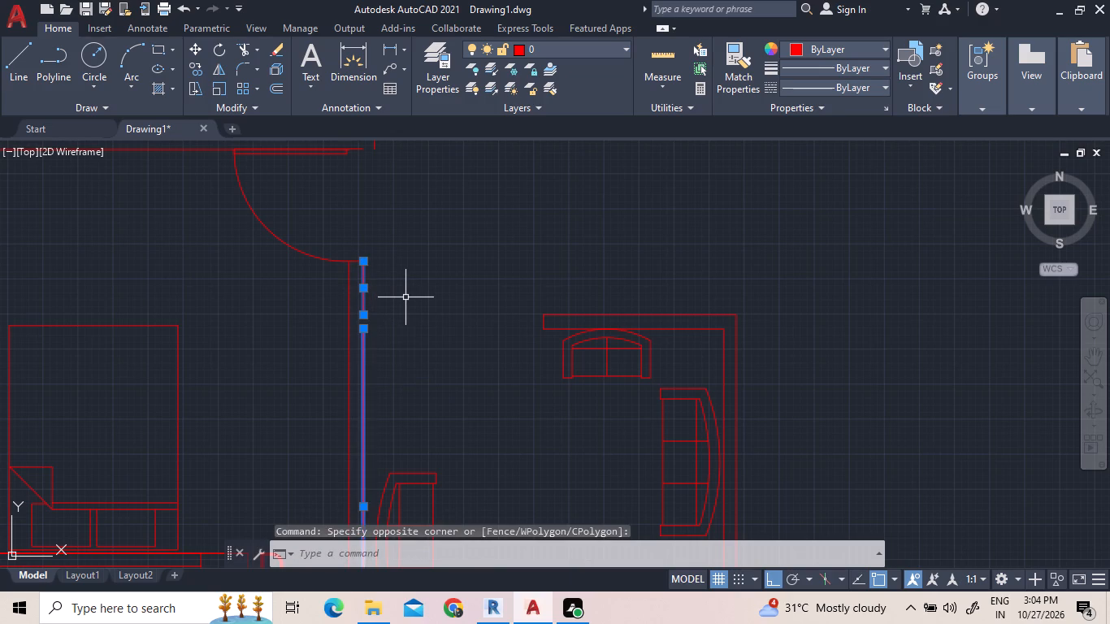
type("J")
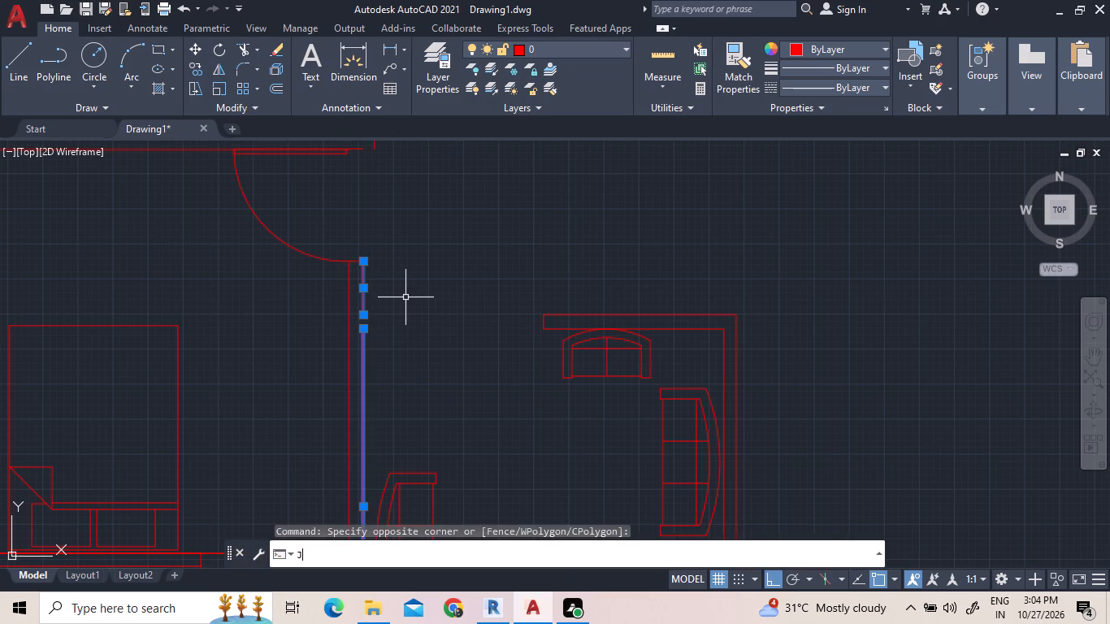
key("space")
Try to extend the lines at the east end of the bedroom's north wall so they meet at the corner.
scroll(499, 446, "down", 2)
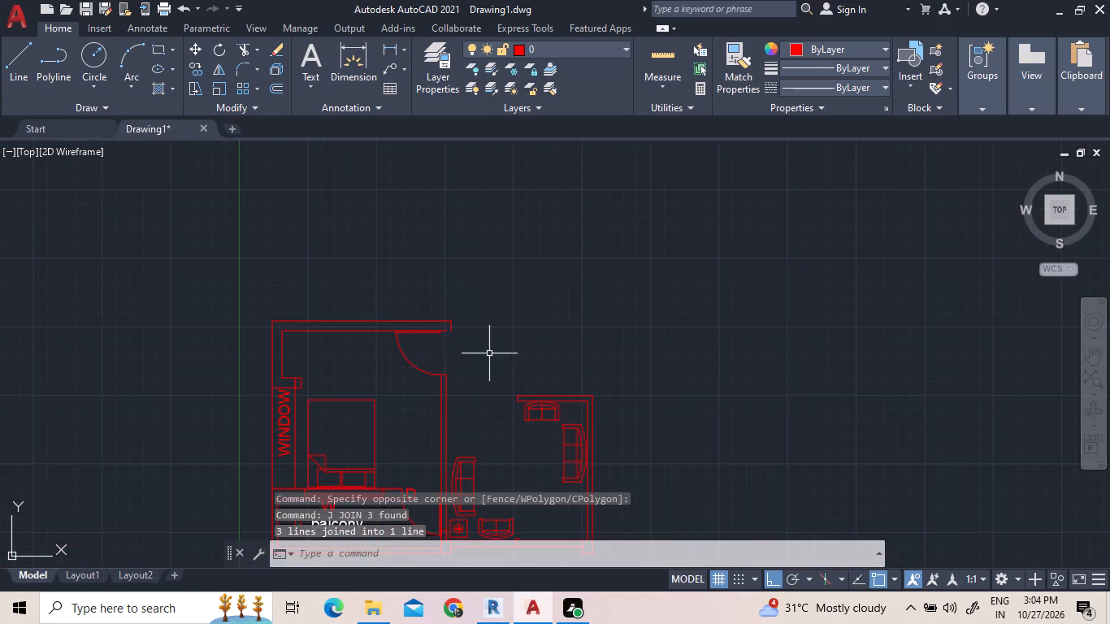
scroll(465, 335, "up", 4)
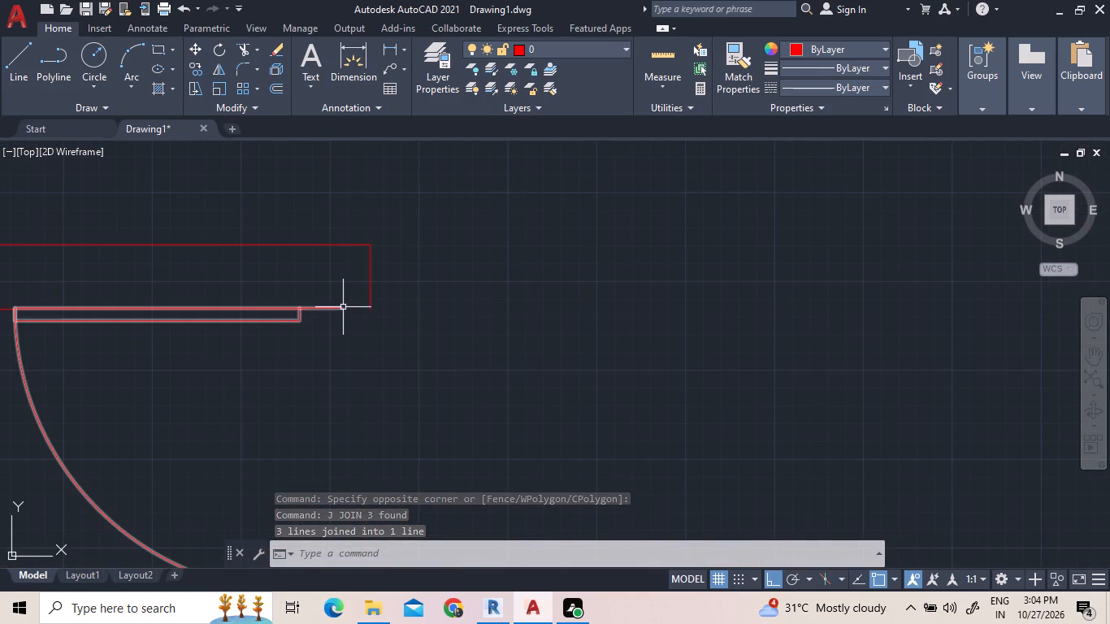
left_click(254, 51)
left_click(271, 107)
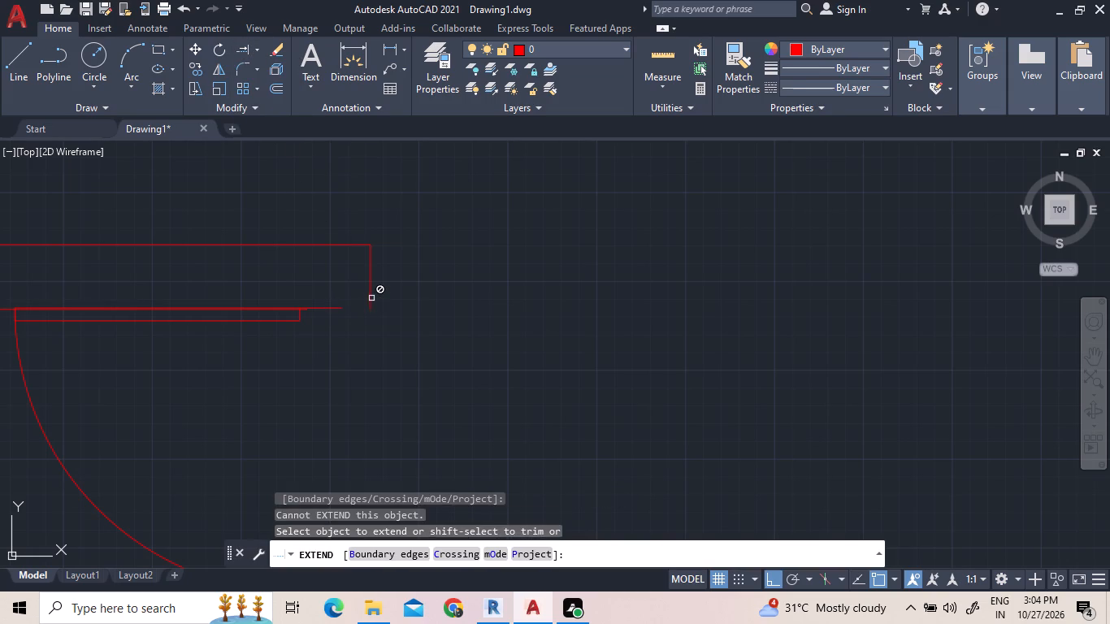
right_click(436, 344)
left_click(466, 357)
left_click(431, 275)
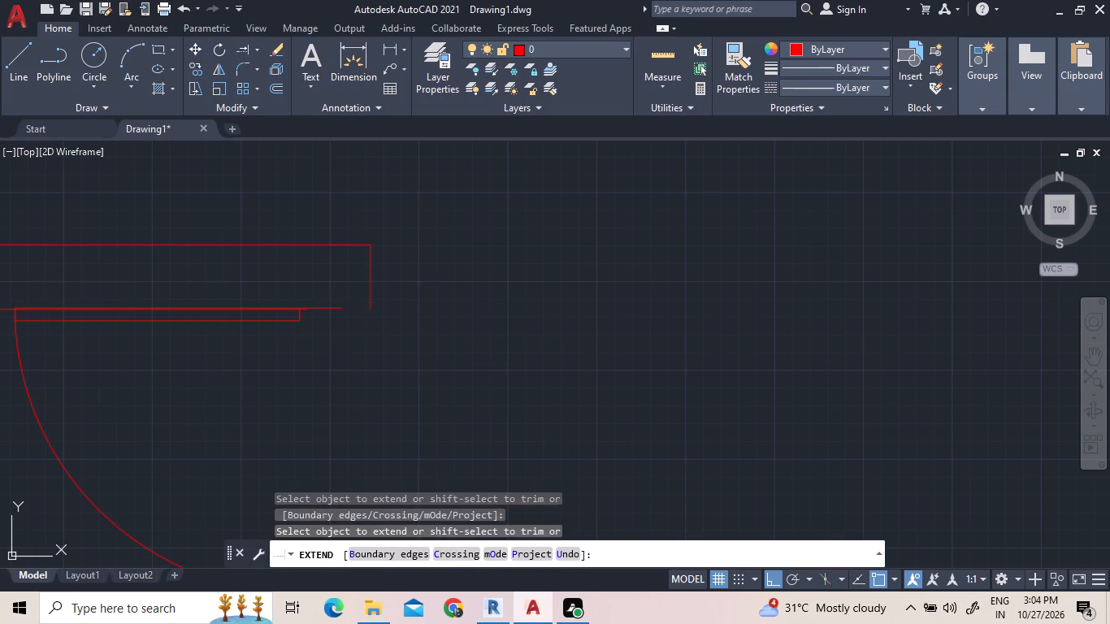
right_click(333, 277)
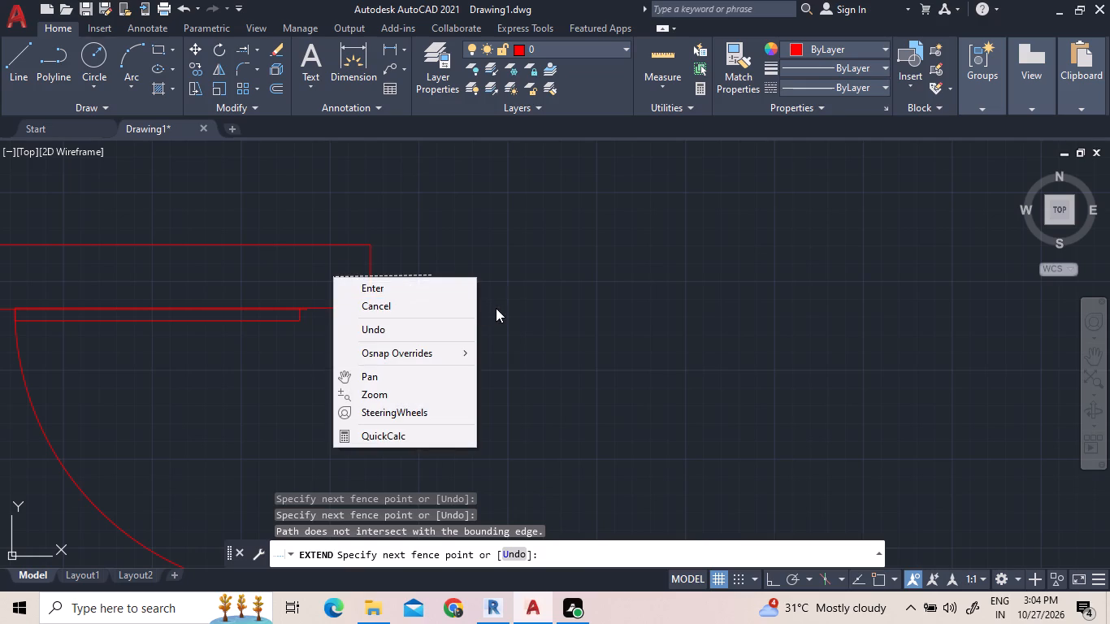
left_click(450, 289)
Fillet the bedroom north wall's inner line with the short vertical line at the wall's east end into a closed corner.
scroll(475, 333, "down", 1)
middle_click(475, 333)
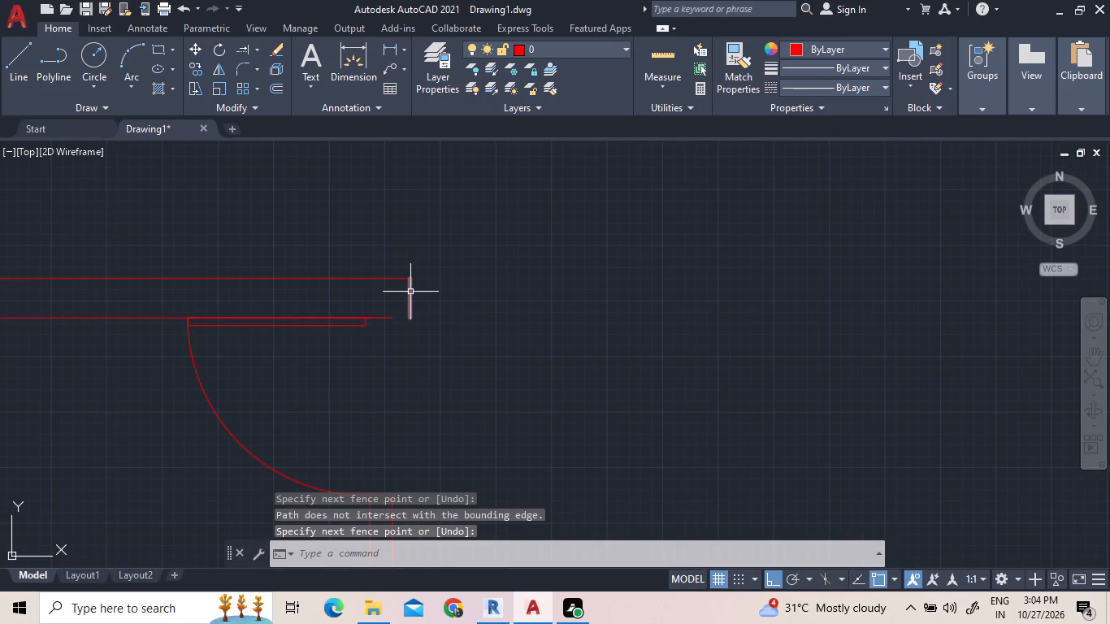
left_click(410, 292)
scroll(385, 322, "up", 4)
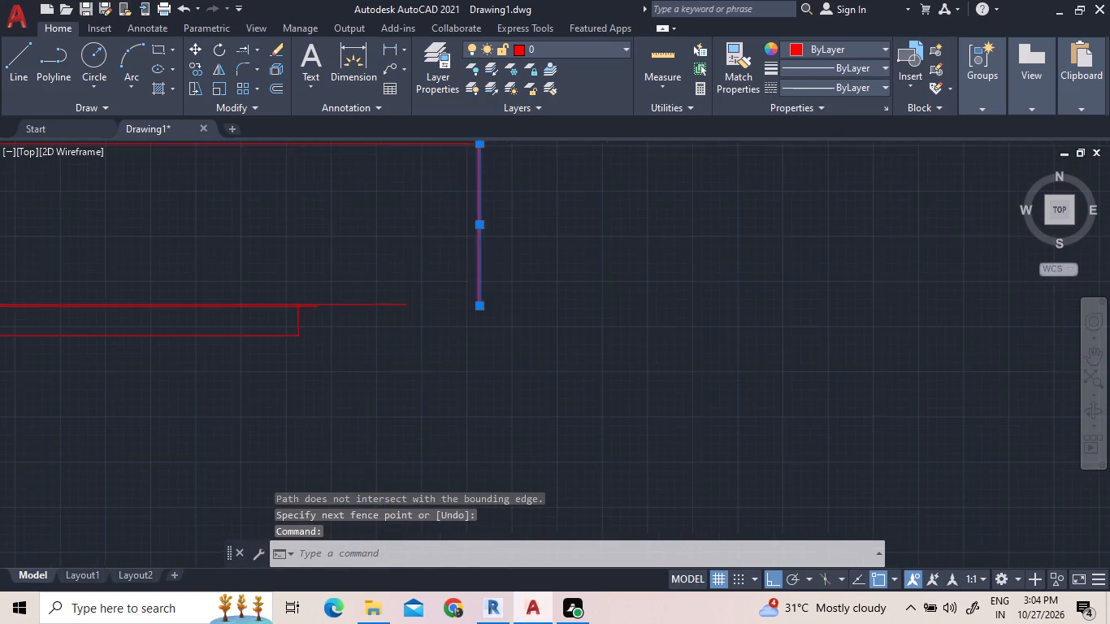
left_click(399, 292)
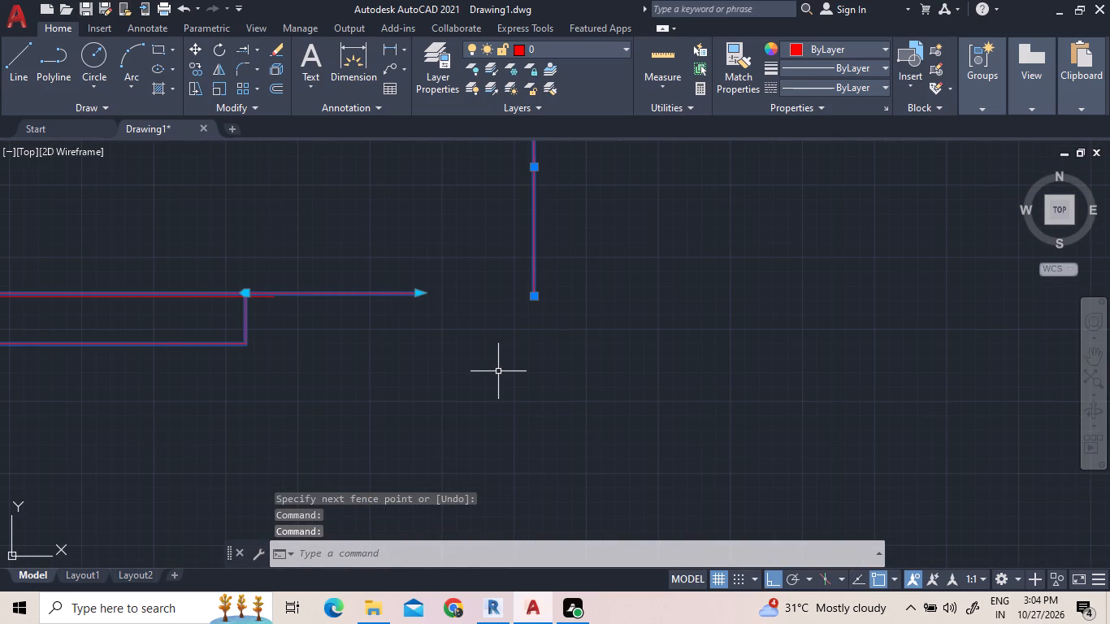
scroll(351, 299, "up", 2)
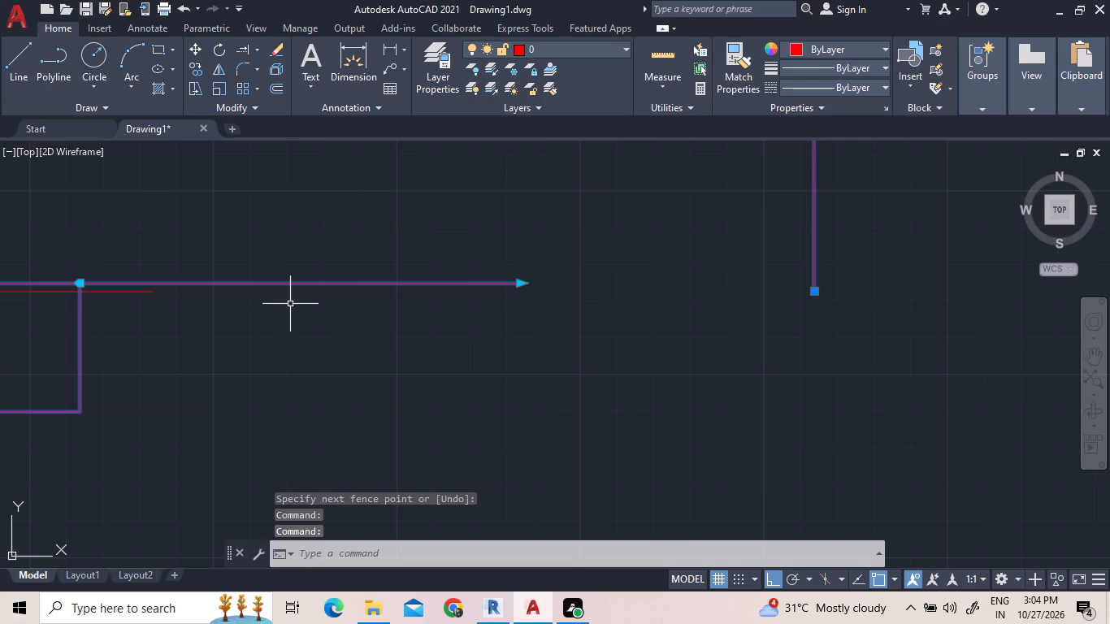
key("Escape")
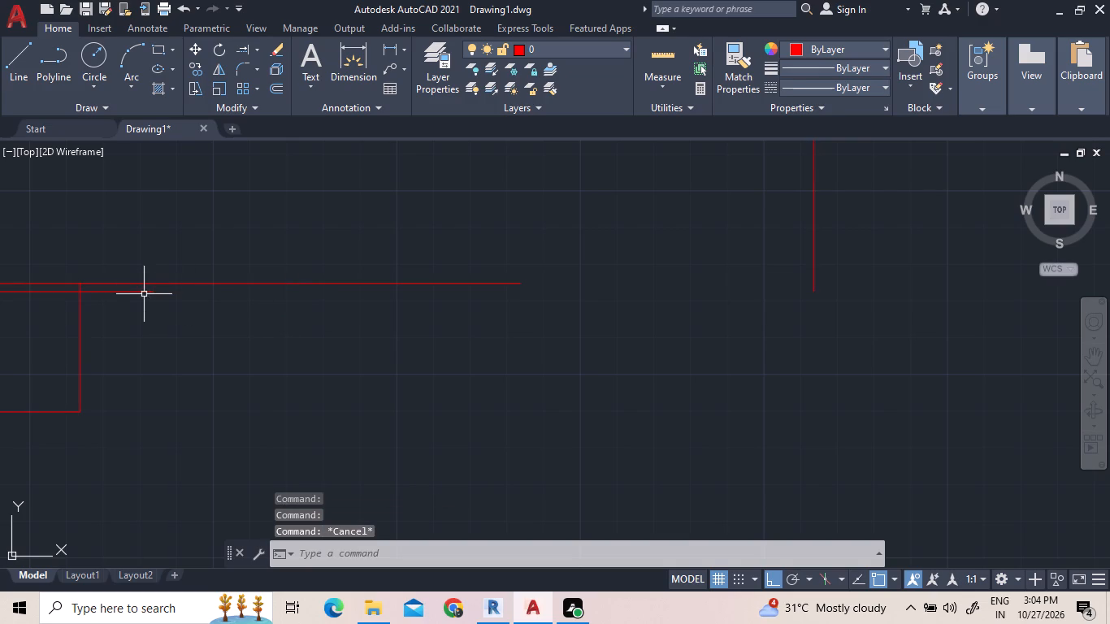
left_click(141, 290)
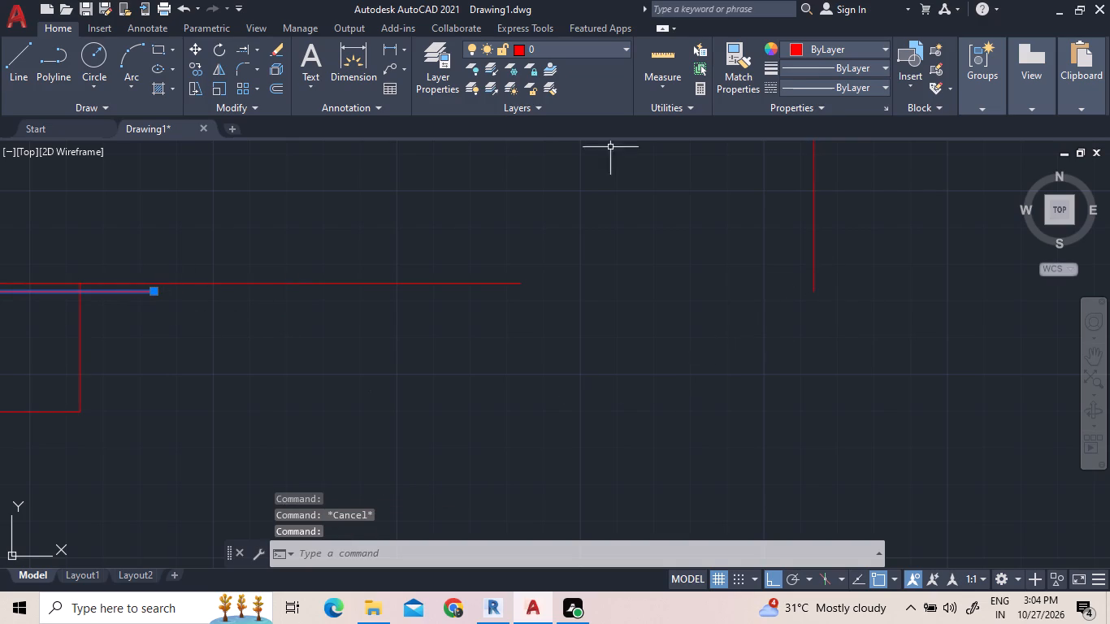
left_click(242, 66)
left_click(137, 292)
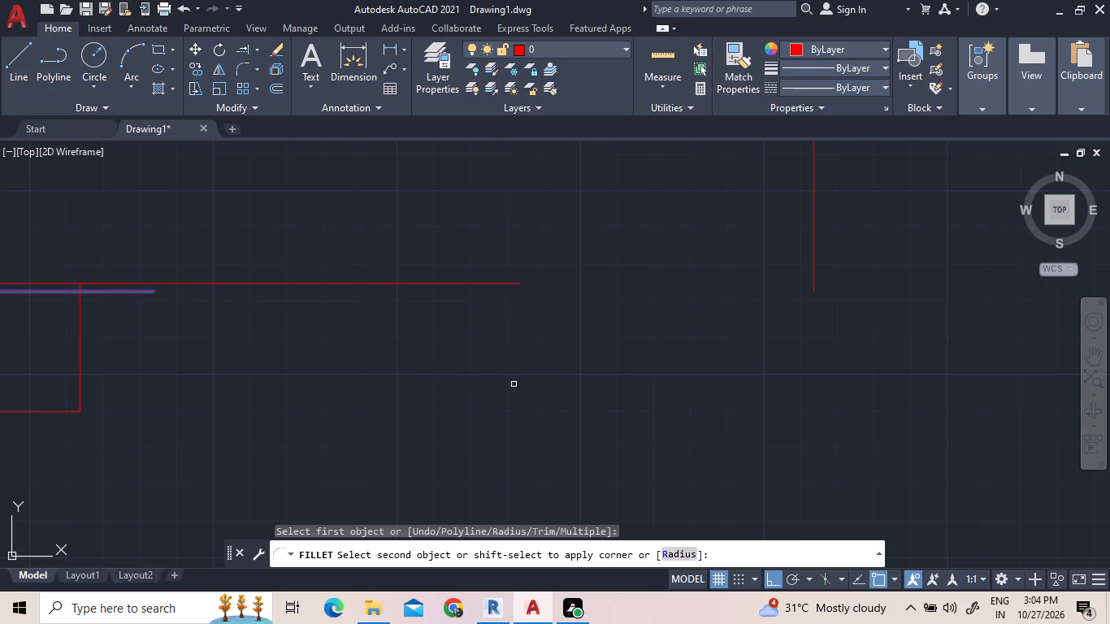
left_click(815, 261, "shift")
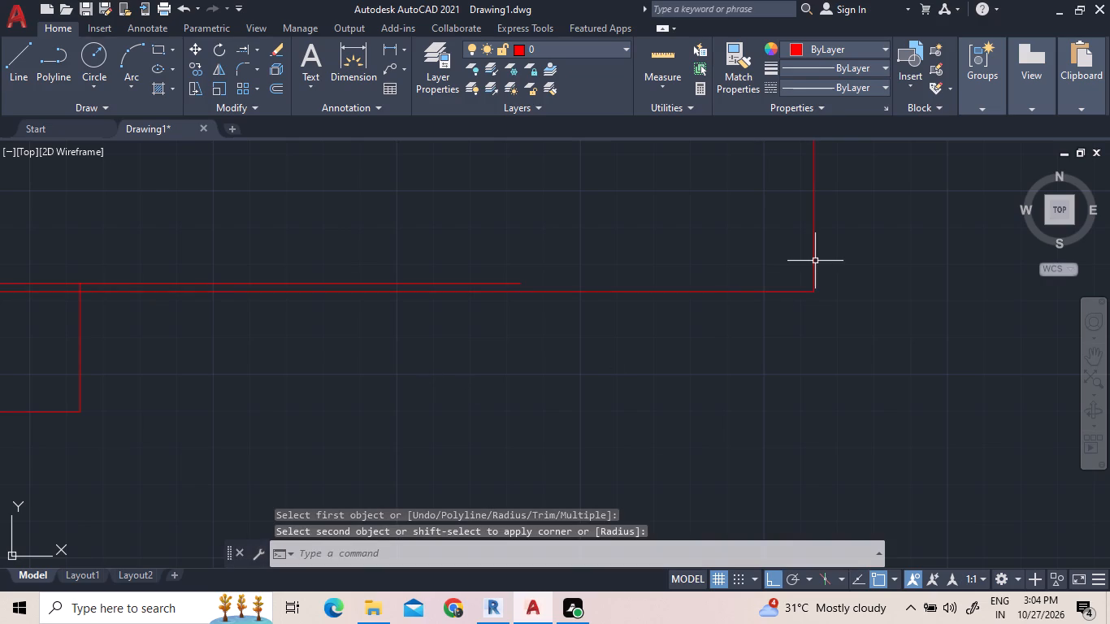
Move the bedroom door block straight south so the door leaf's north edge lies on the north wall's inner line.
scroll(703, 365, "down", 3)
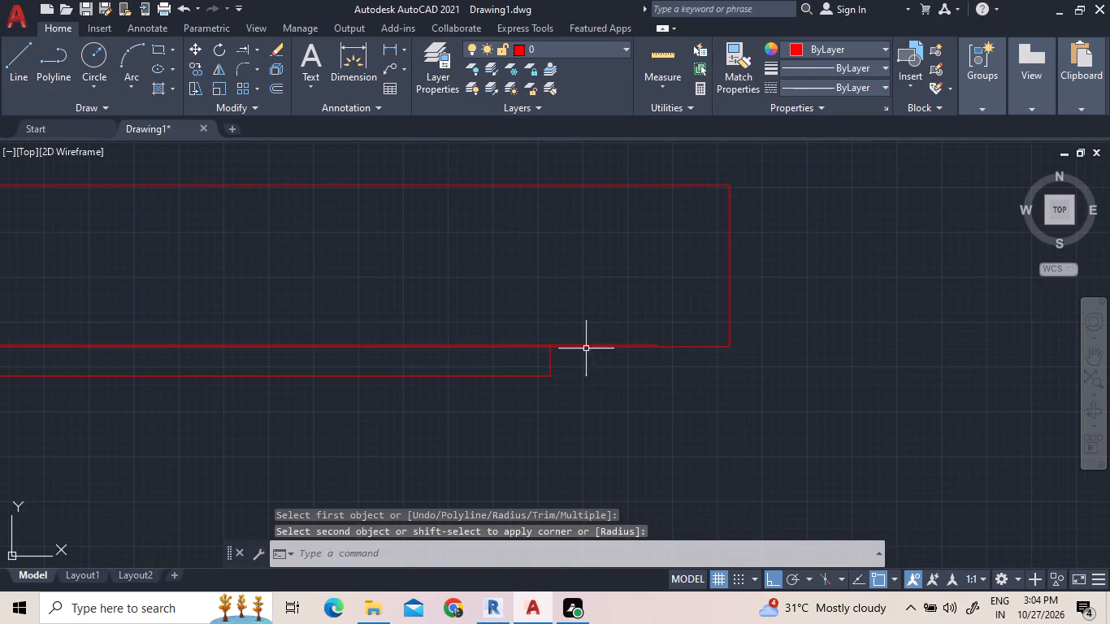
scroll(520, 341, "up", 3)
right_click(659, 315)
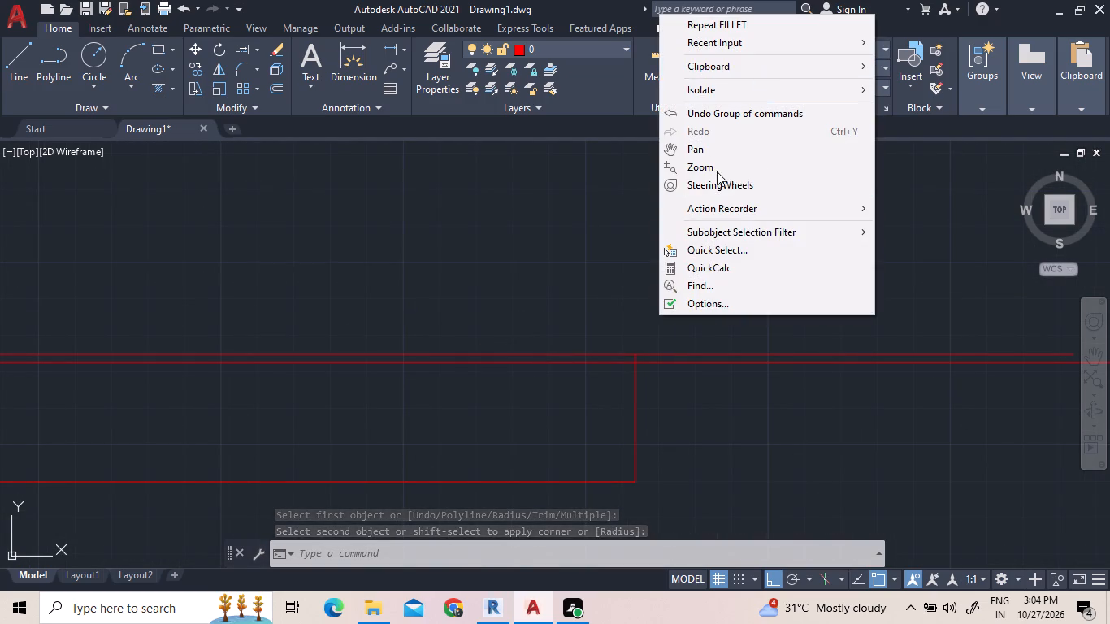
left_click(448, 311)
left_click(597, 318)
left_click_drag(731, 498, 714, 489)
left_click(564, 407)
scroll(519, 278, "down", 4)
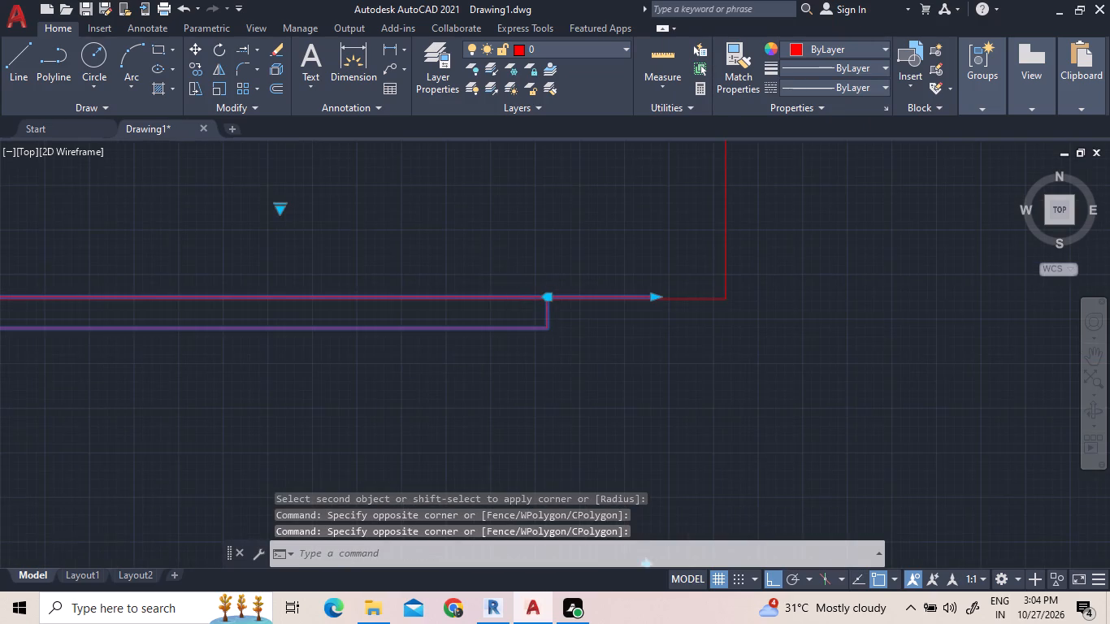
right_click(536, 270)
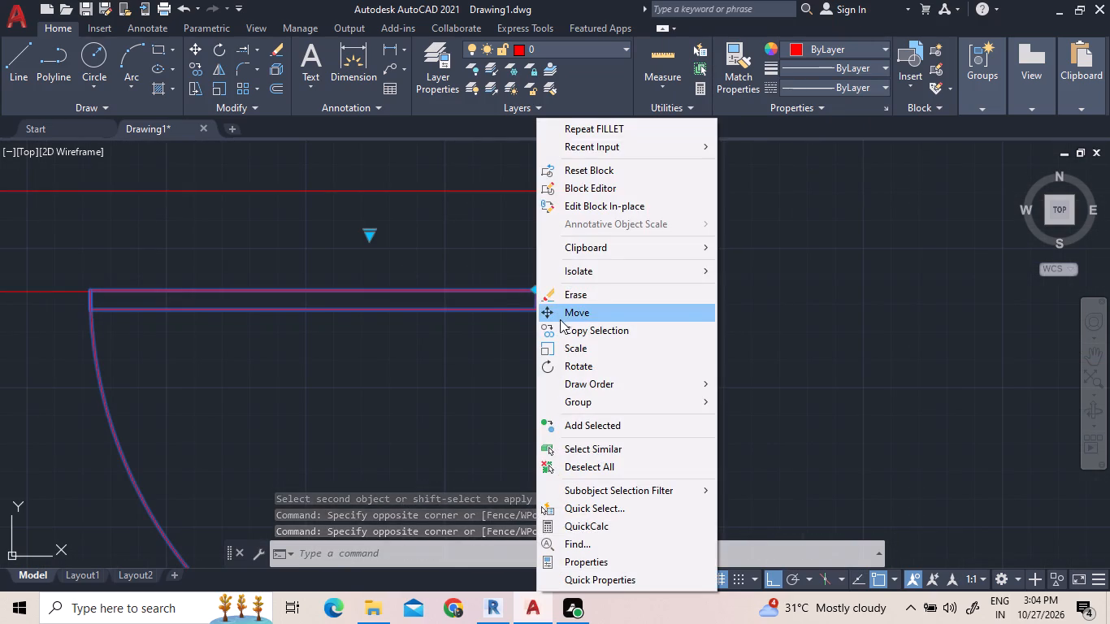
left_click(560, 318)
scroll(530, 293, "up", 8)
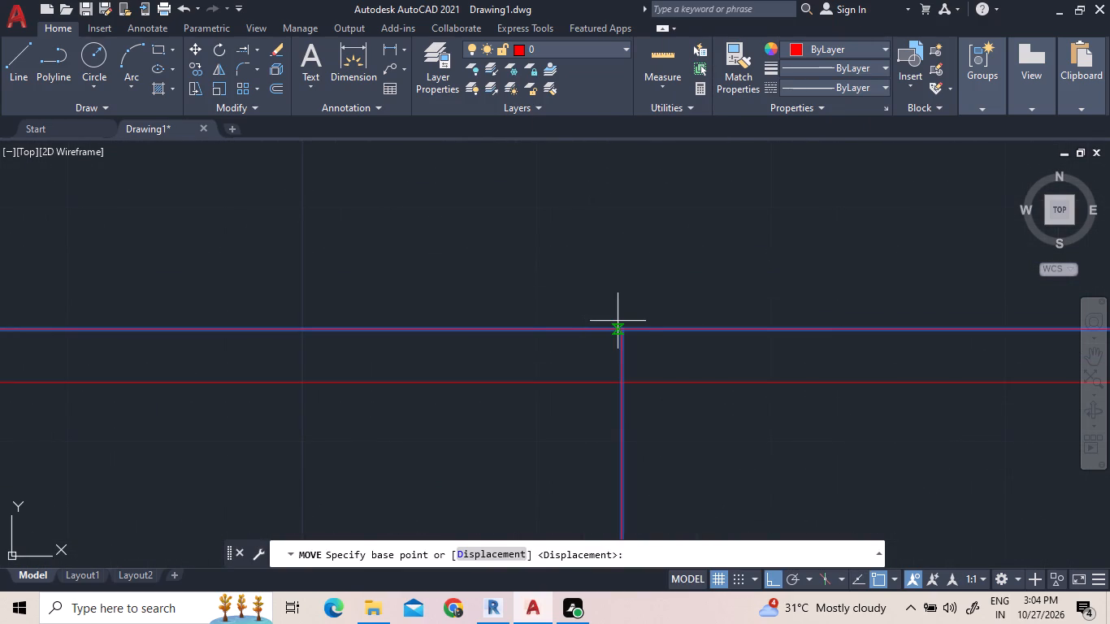
left_click_drag(621, 327, 625, 358)
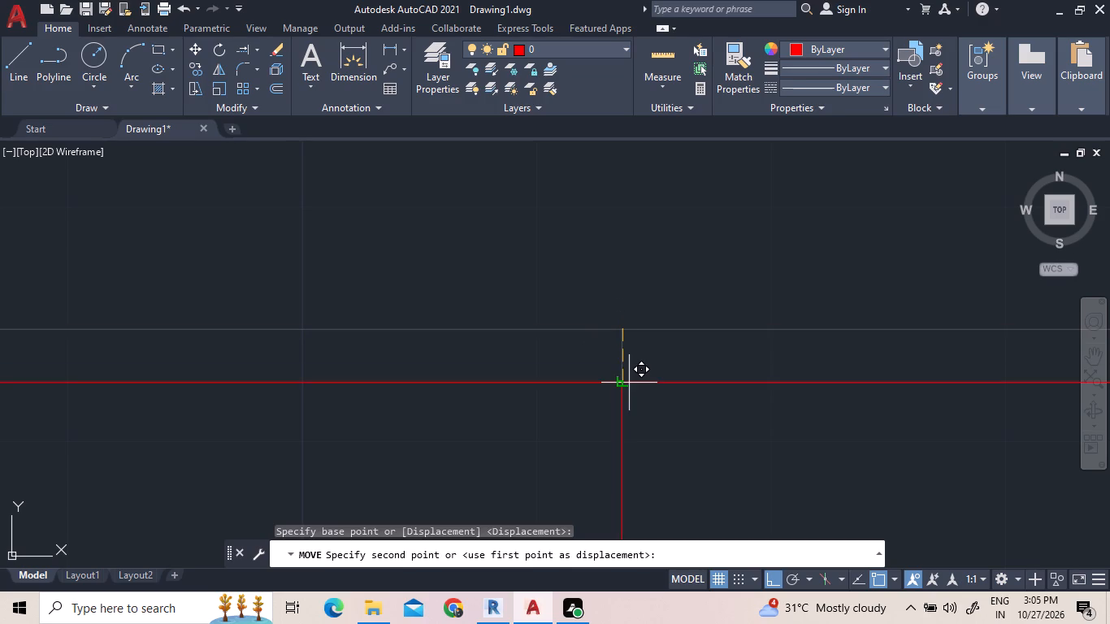
left_click(622, 381)
scroll(561, 312, "down", 8)
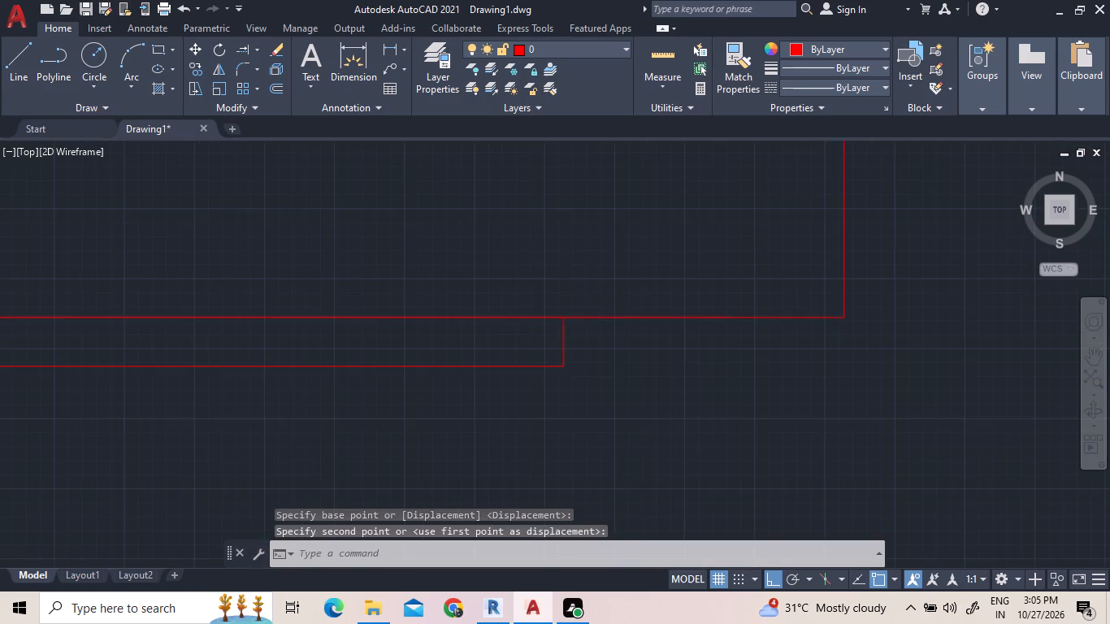
Trim the two wall-line stubs projecting north of the short cross line where the bedroom door's swing arc ends.
scroll(560, 312, "down", 3)
scroll(563, 502, "up", 4)
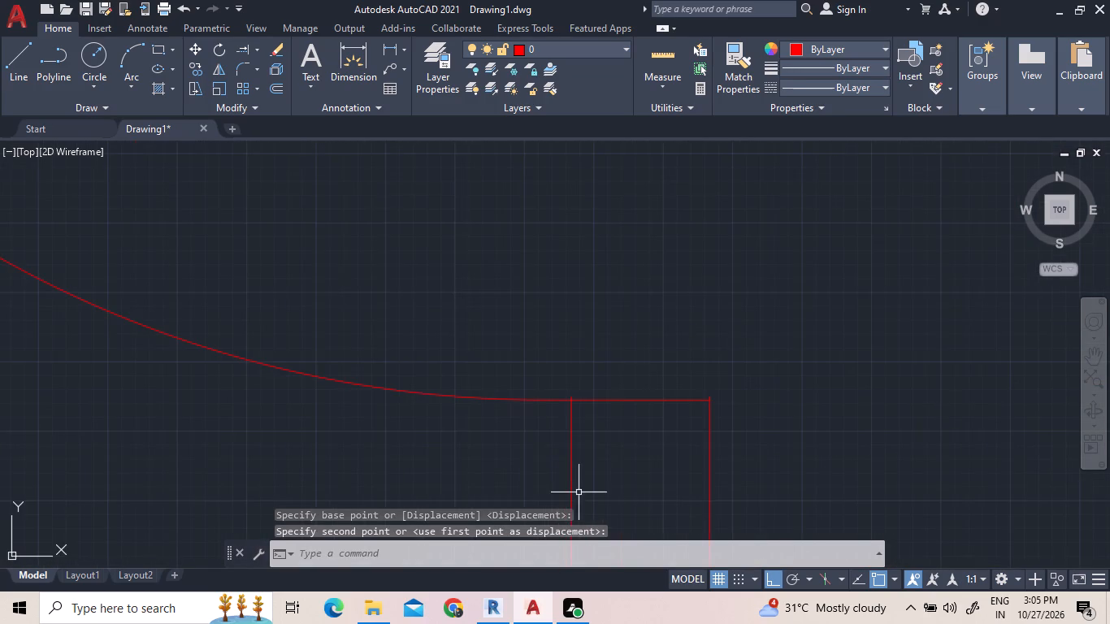
scroll(583, 408, "up", 4)
scroll(571, 403, "down", 3)
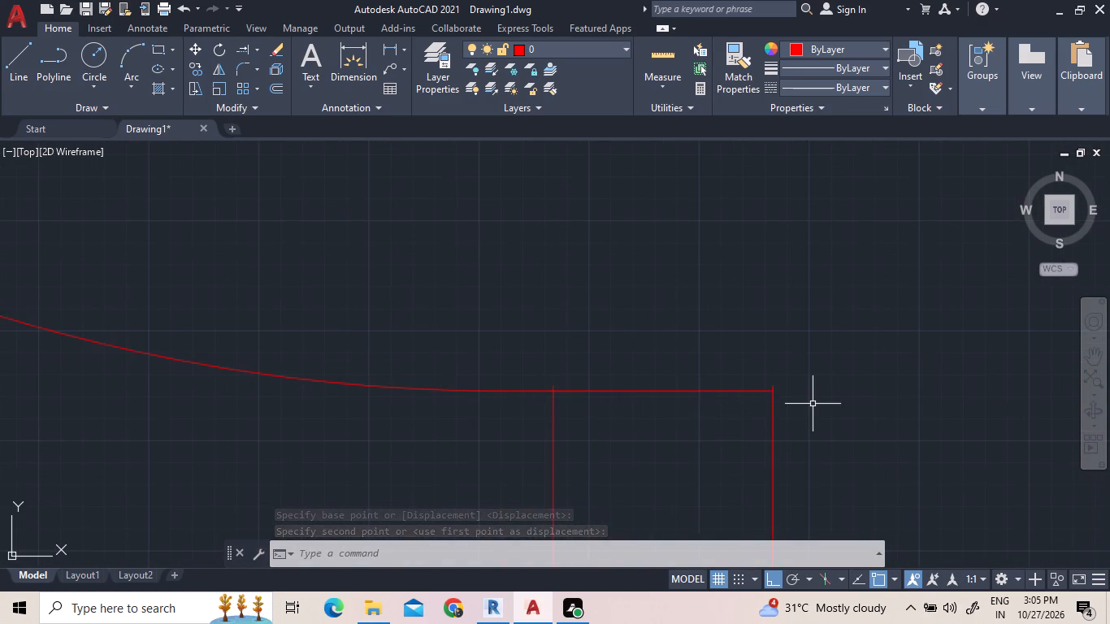
scroll(813, 404, "up", 1)
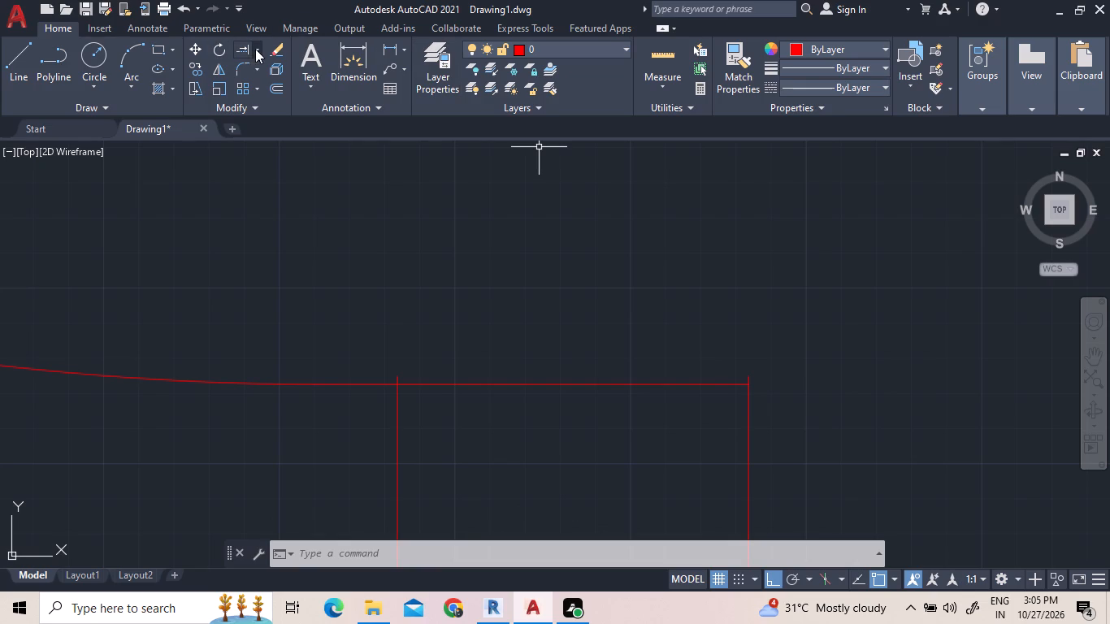
left_click(256, 49)
left_click(256, 80)
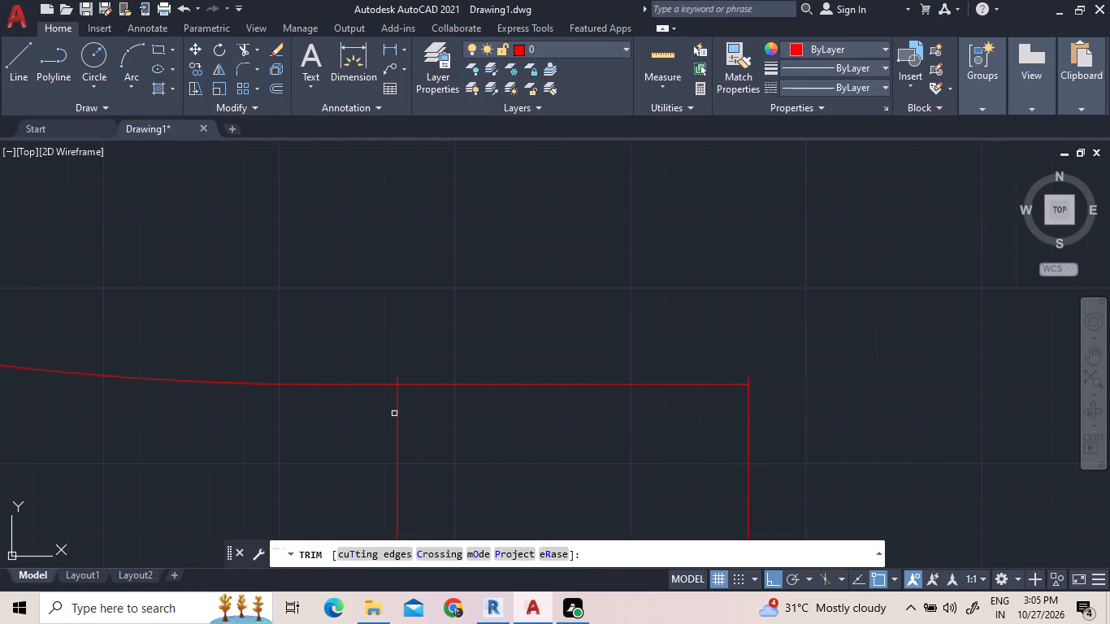
left_click(397, 375)
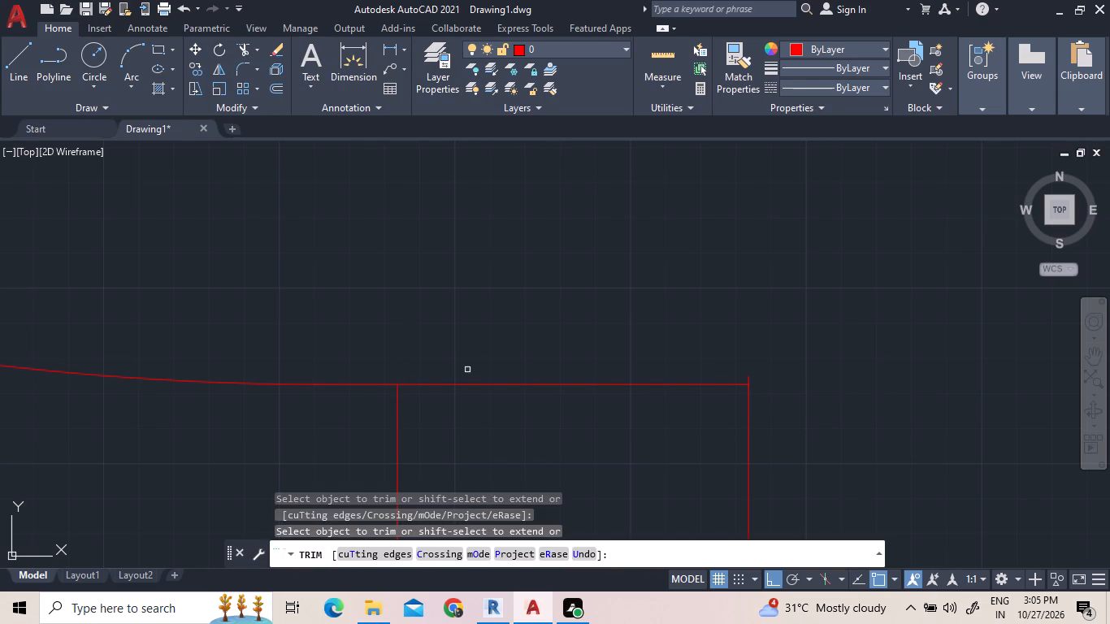
left_click(749, 381)
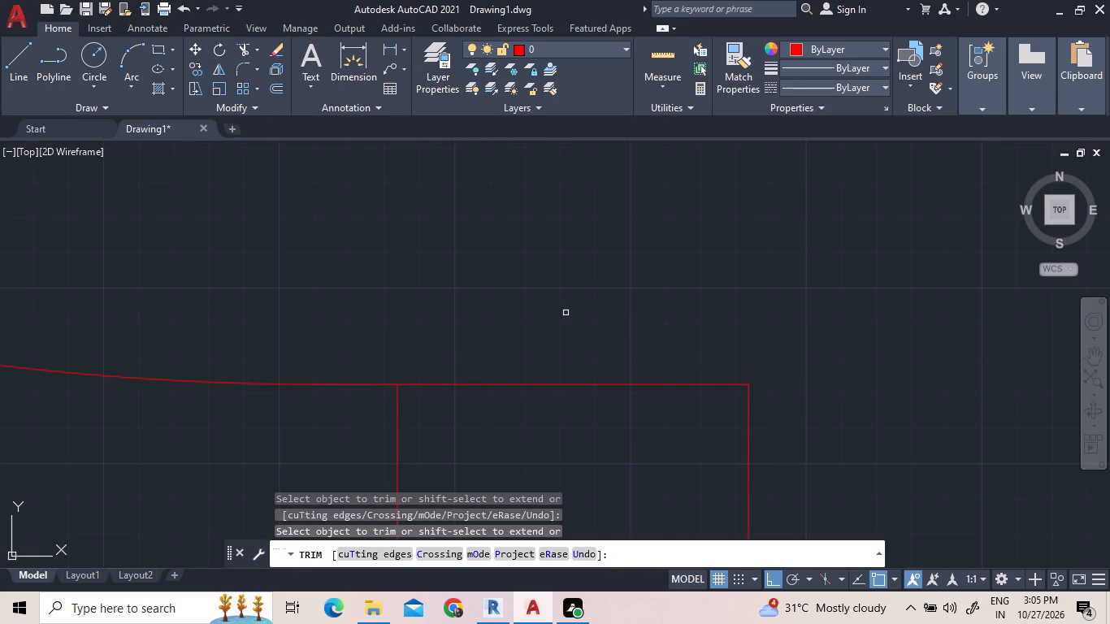
right_click(564, 314)
left_click(588, 323)
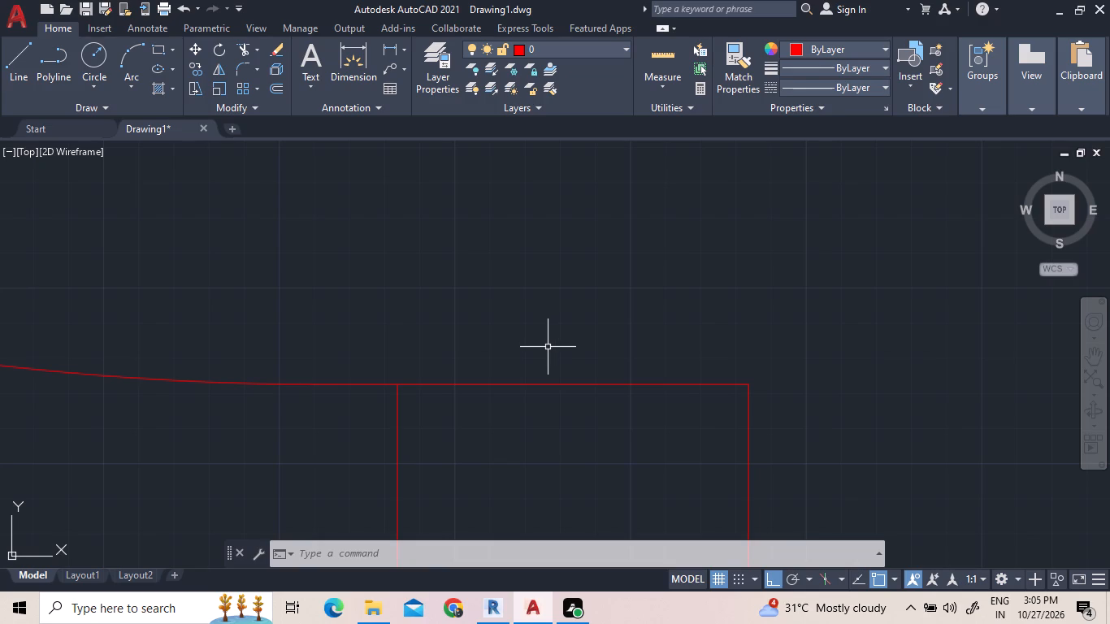
Draw a straight line from the outer west corner of the east room's north wall west to the bedroom's east wall.
scroll(548, 347, "down", 6)
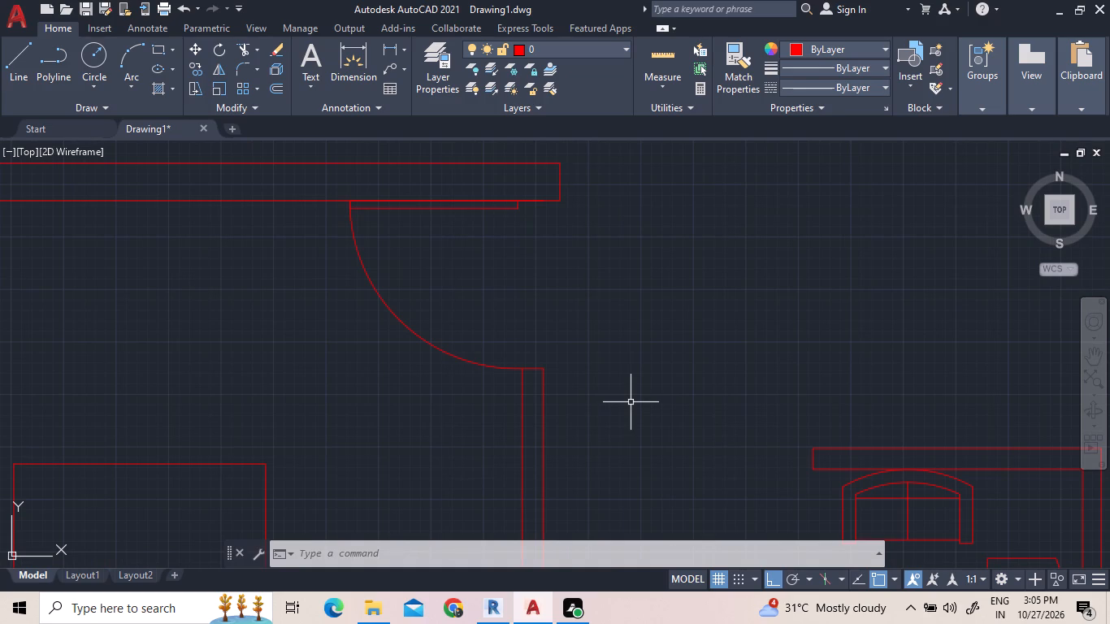
scroll(631, 402, "down", 1)
scroll(778, 440, "up", 2)
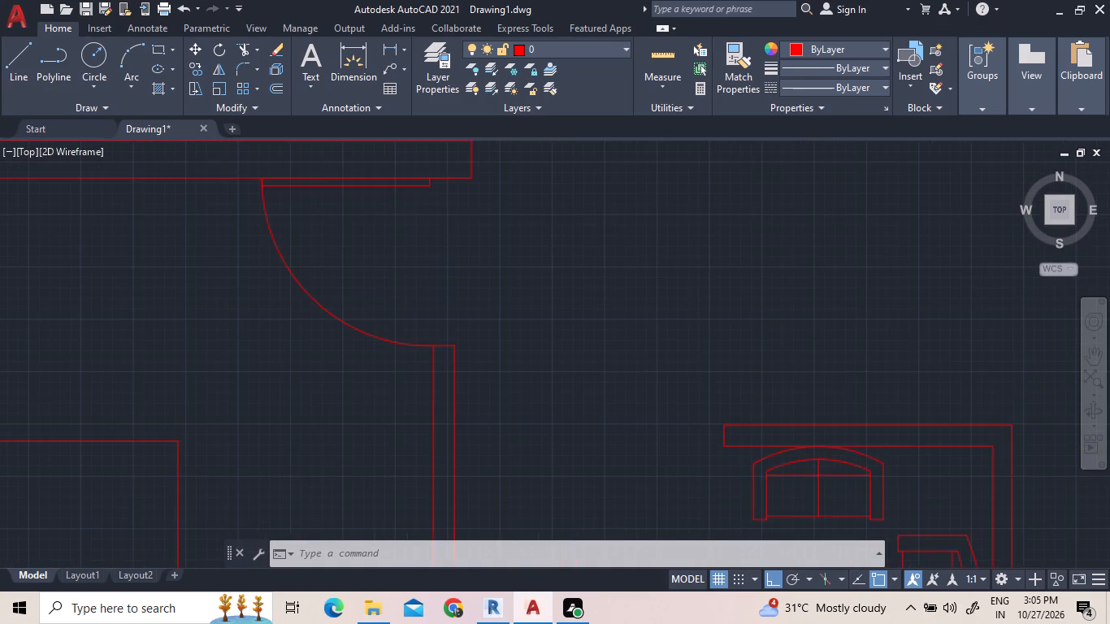
left_click(24, 66)
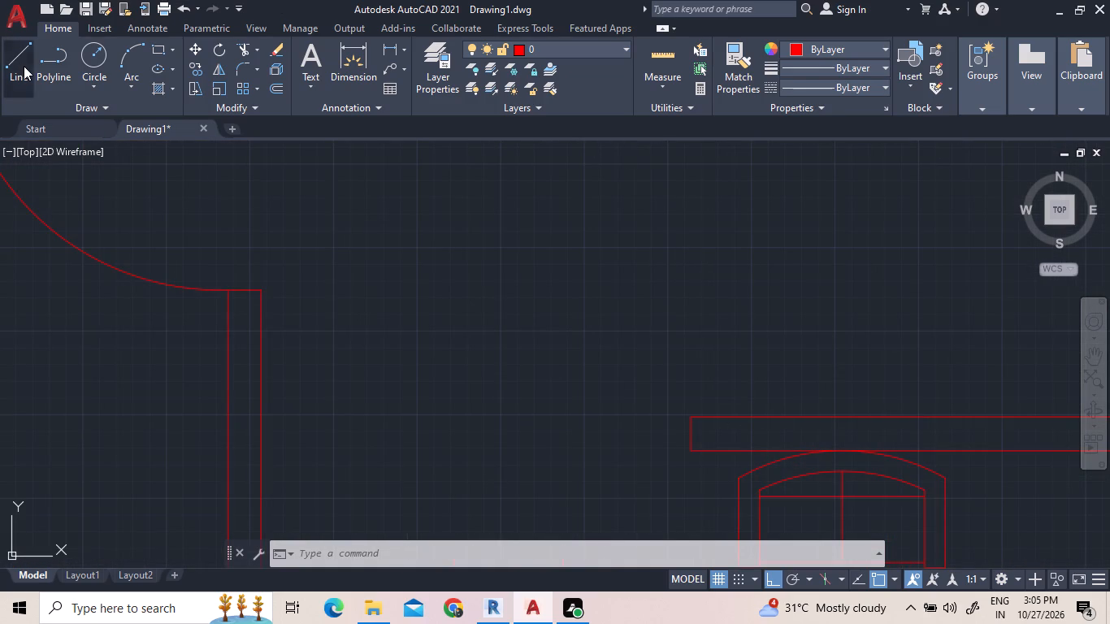
left_click(689, 417)
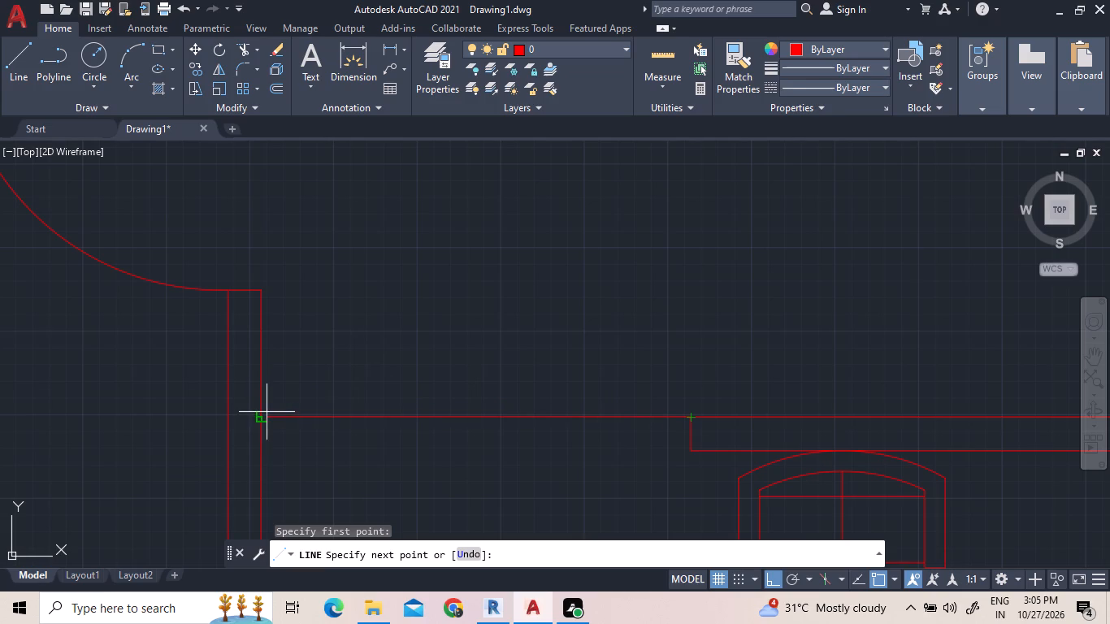
scroll(255, 418, "up", 1)
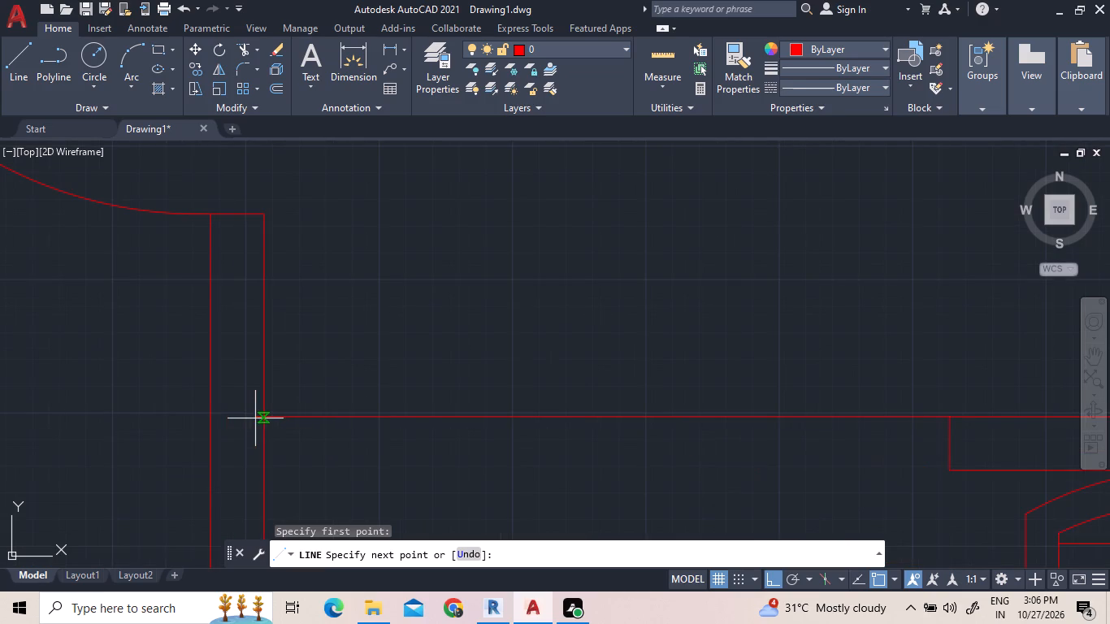
left_click(258, 419)
right_click(291, 344)
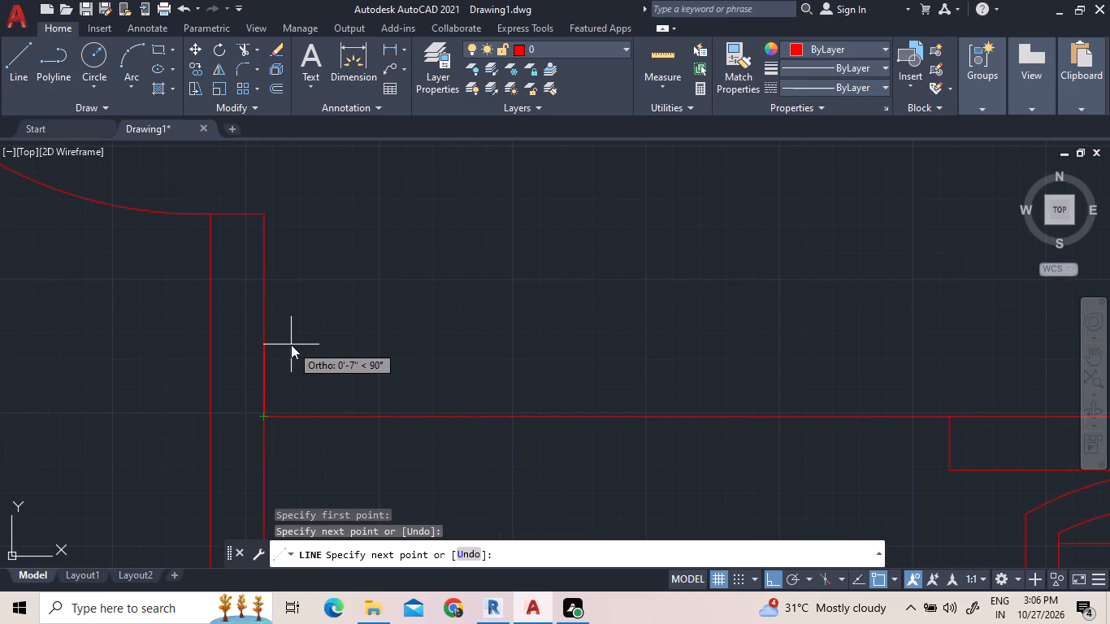
left_click(371, 356)
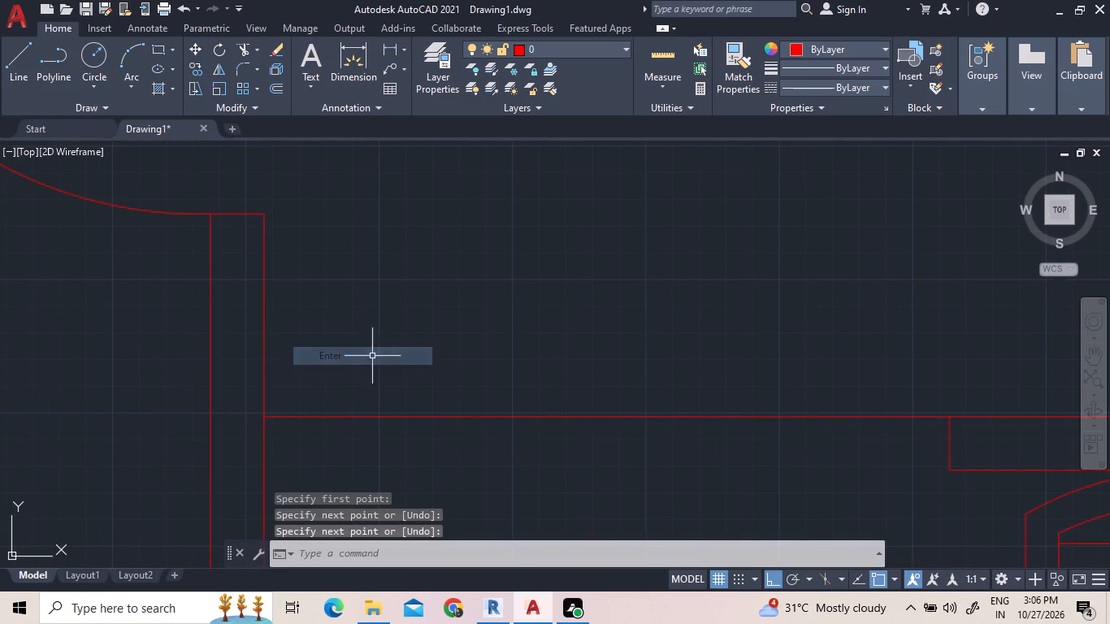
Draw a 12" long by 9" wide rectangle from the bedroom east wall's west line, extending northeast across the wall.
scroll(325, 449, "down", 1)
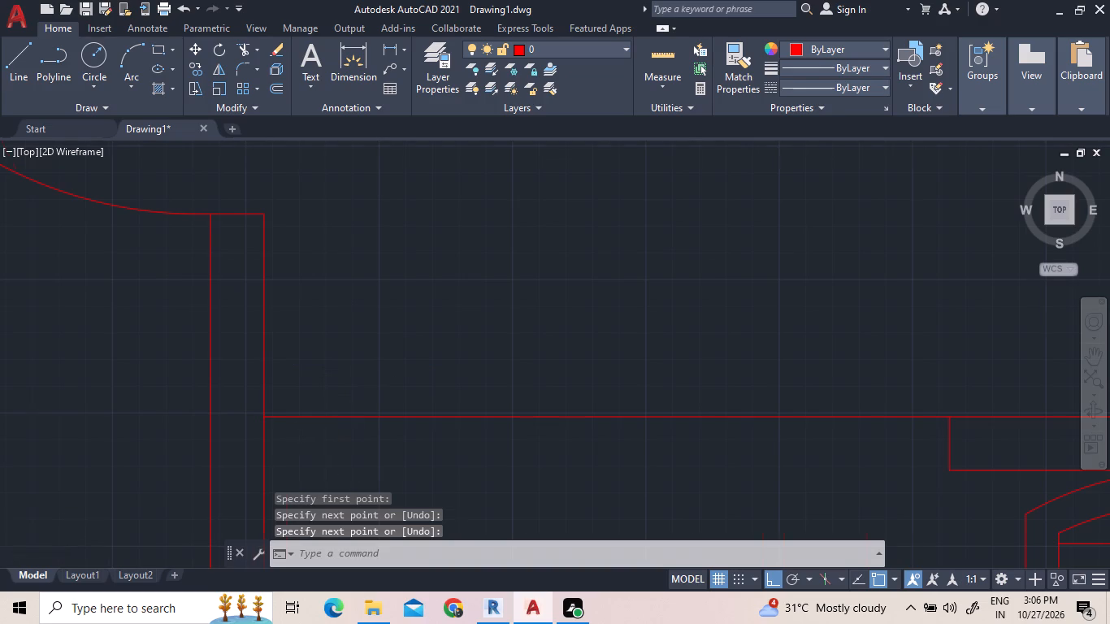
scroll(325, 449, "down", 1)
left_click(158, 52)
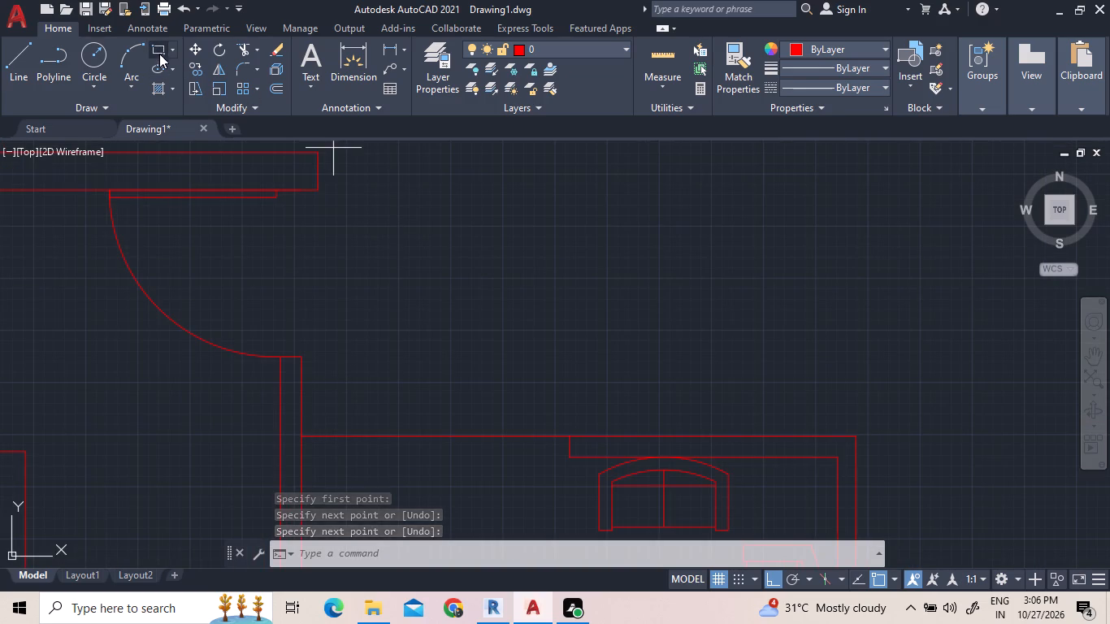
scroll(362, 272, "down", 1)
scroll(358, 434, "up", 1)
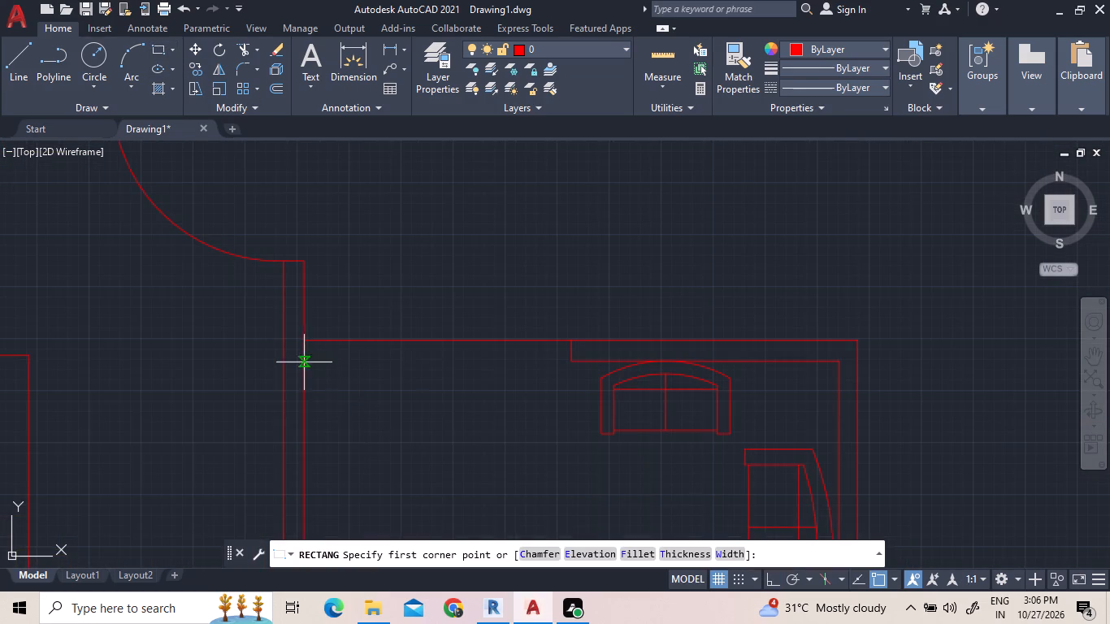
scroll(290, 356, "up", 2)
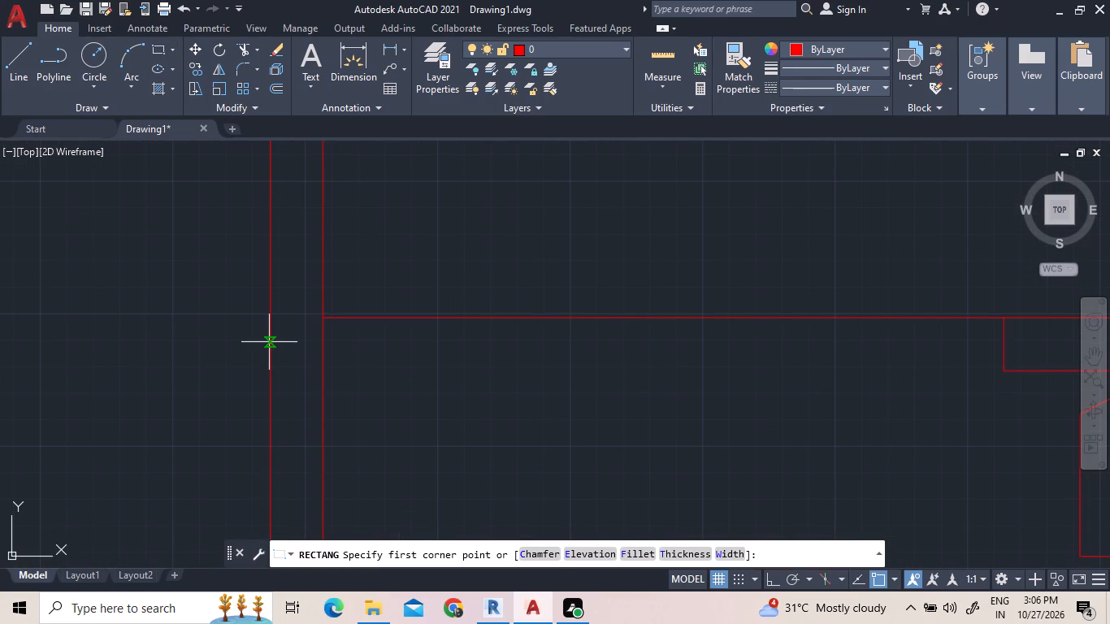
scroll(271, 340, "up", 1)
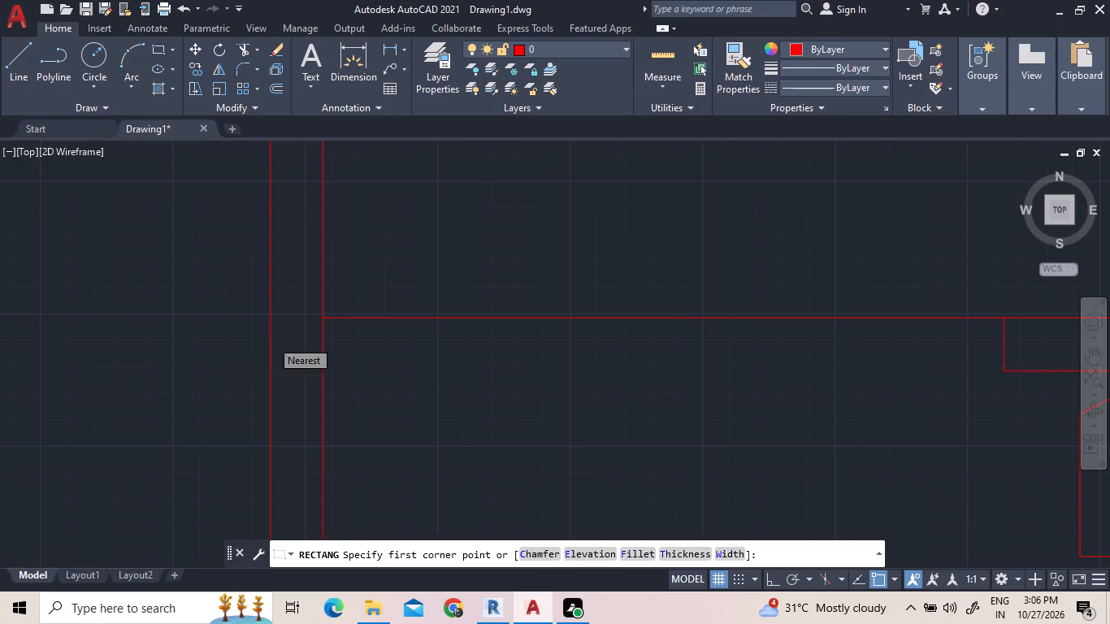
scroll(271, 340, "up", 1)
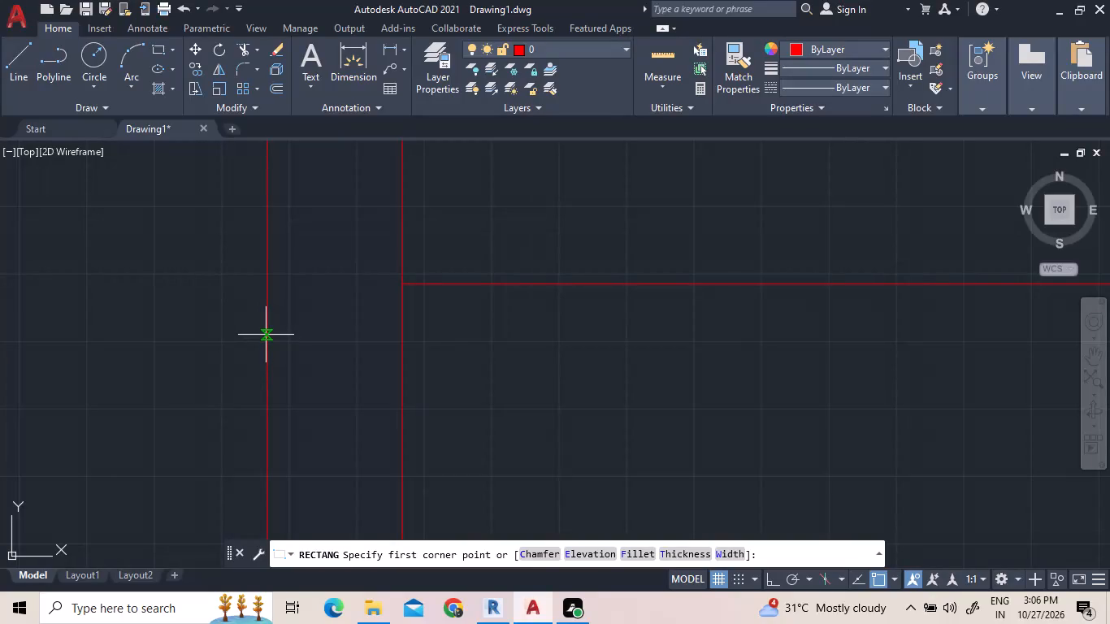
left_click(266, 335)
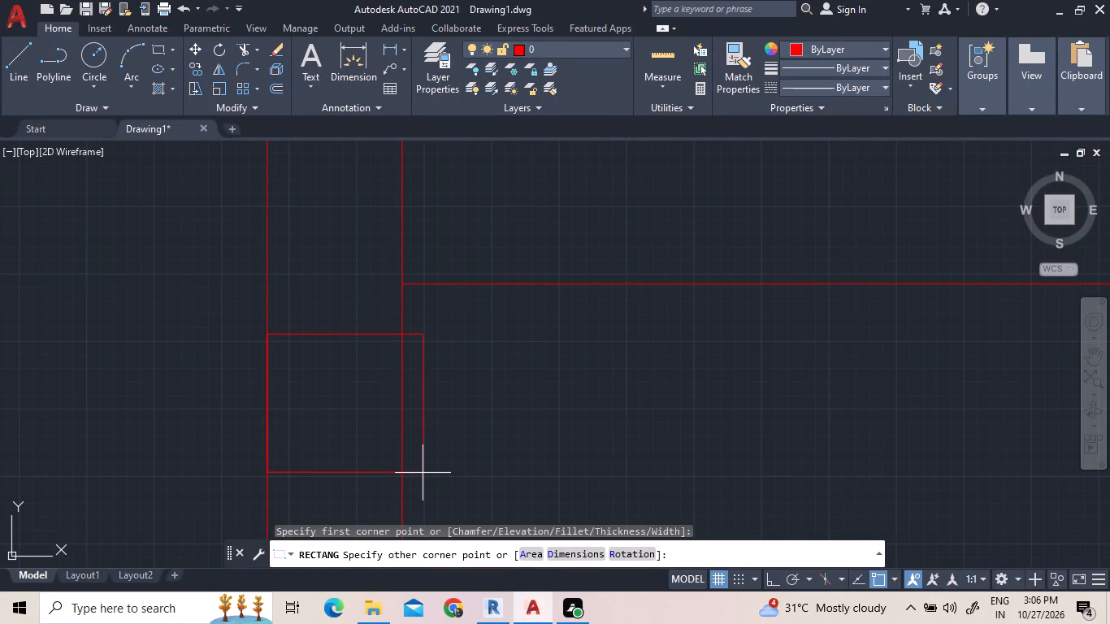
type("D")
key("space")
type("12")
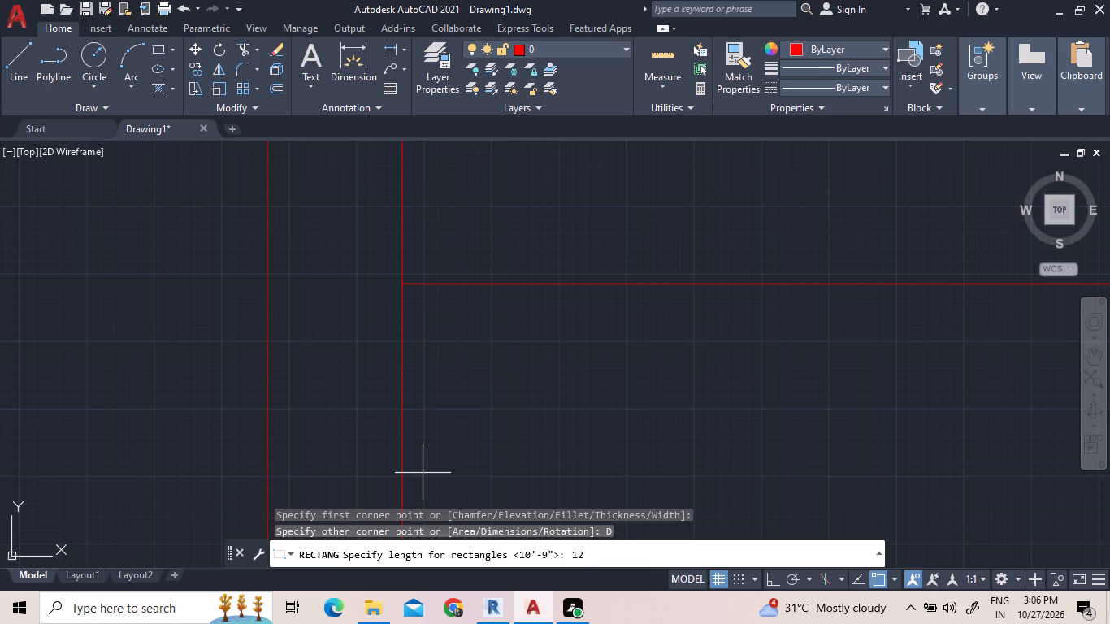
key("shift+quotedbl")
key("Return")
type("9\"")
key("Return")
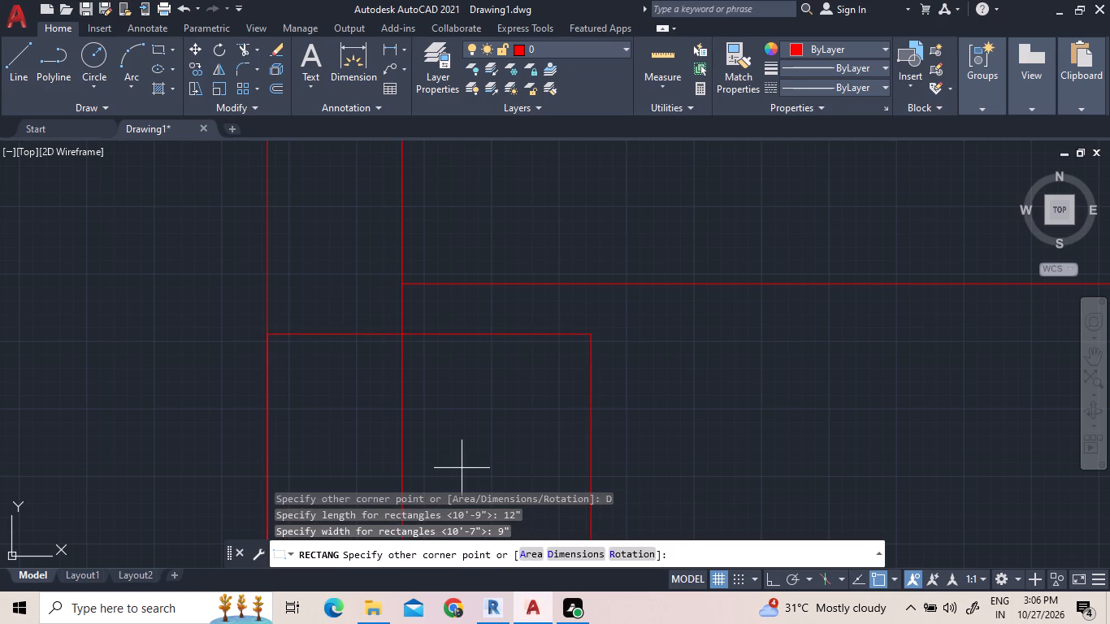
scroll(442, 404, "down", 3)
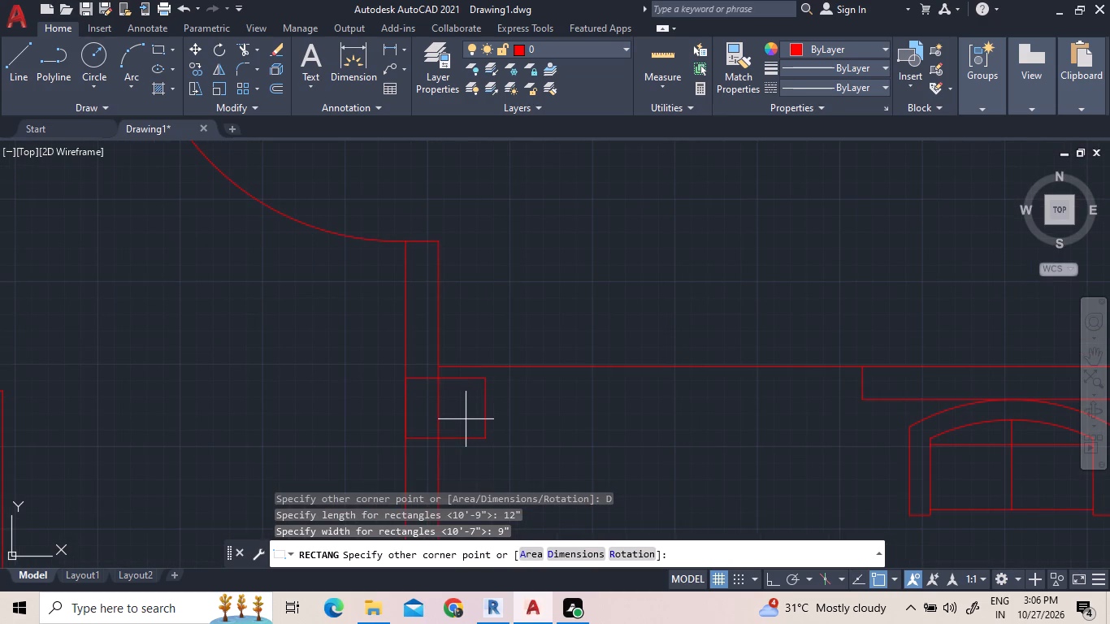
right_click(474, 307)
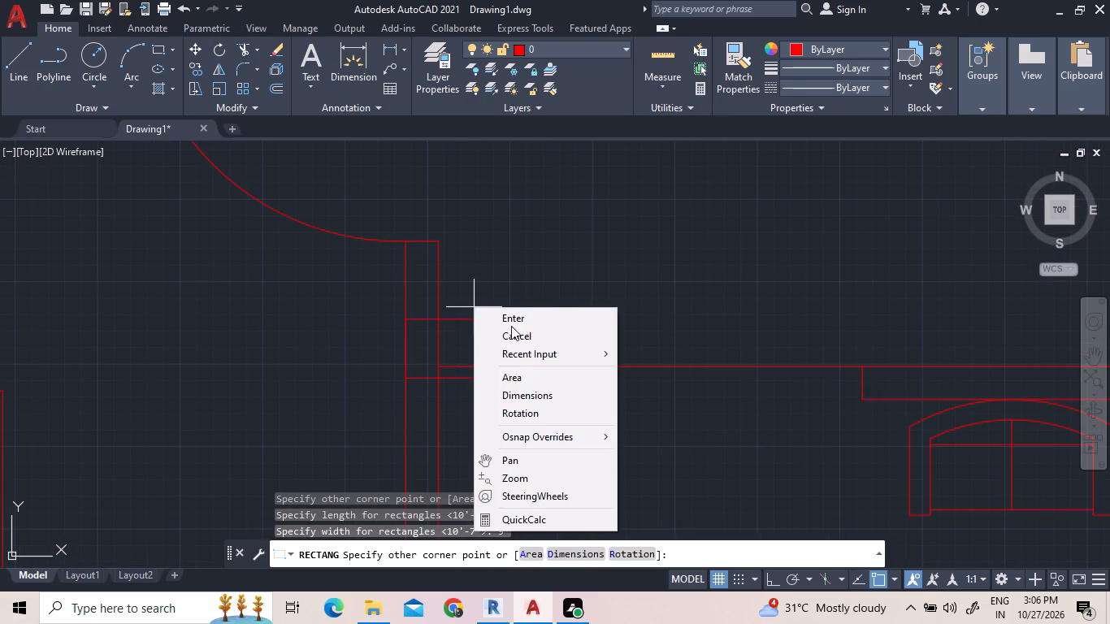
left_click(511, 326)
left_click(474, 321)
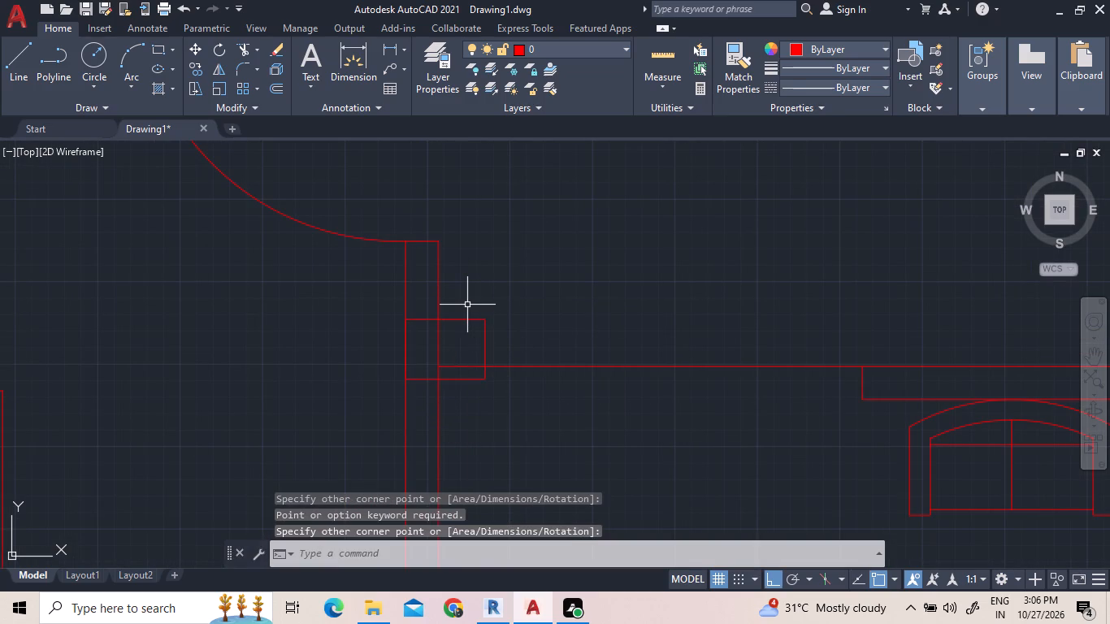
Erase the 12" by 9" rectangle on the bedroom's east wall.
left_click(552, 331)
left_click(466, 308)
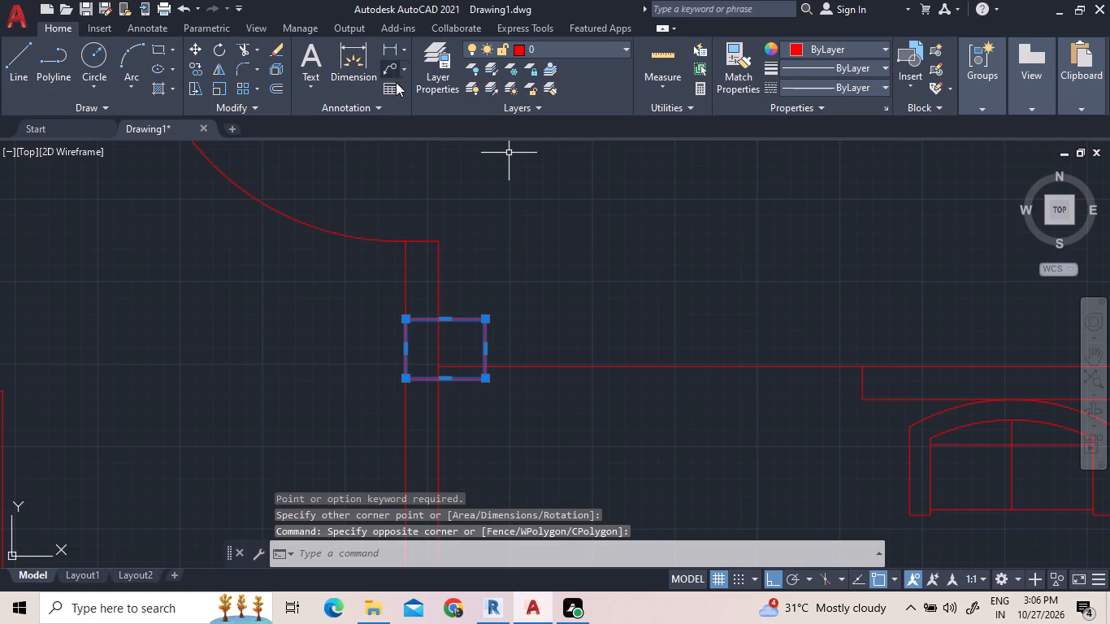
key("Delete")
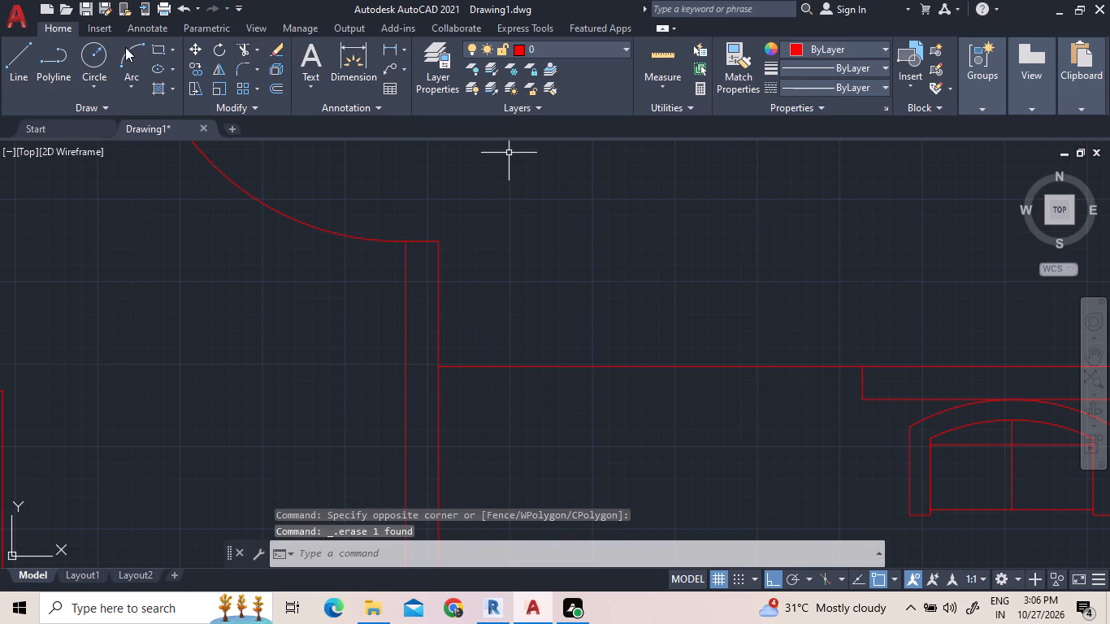
Draw a 9" long by 12" wide rectangle from the bedroom east wall's west line, extending southeast, just south of the new connecting line.
left_click(161, 43)
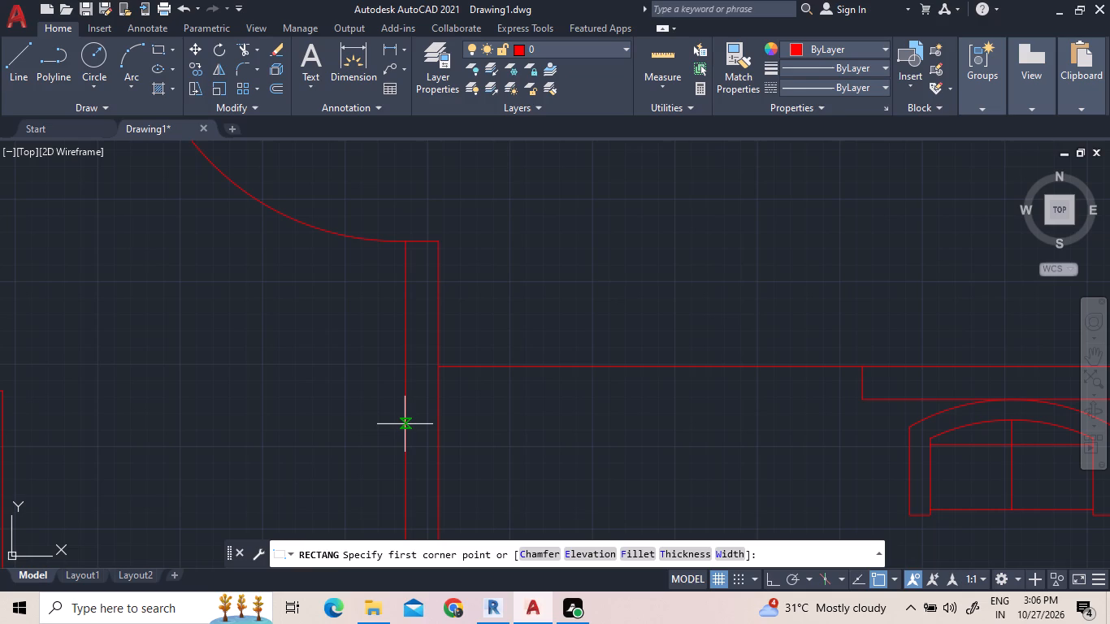
left_click(405, 424)
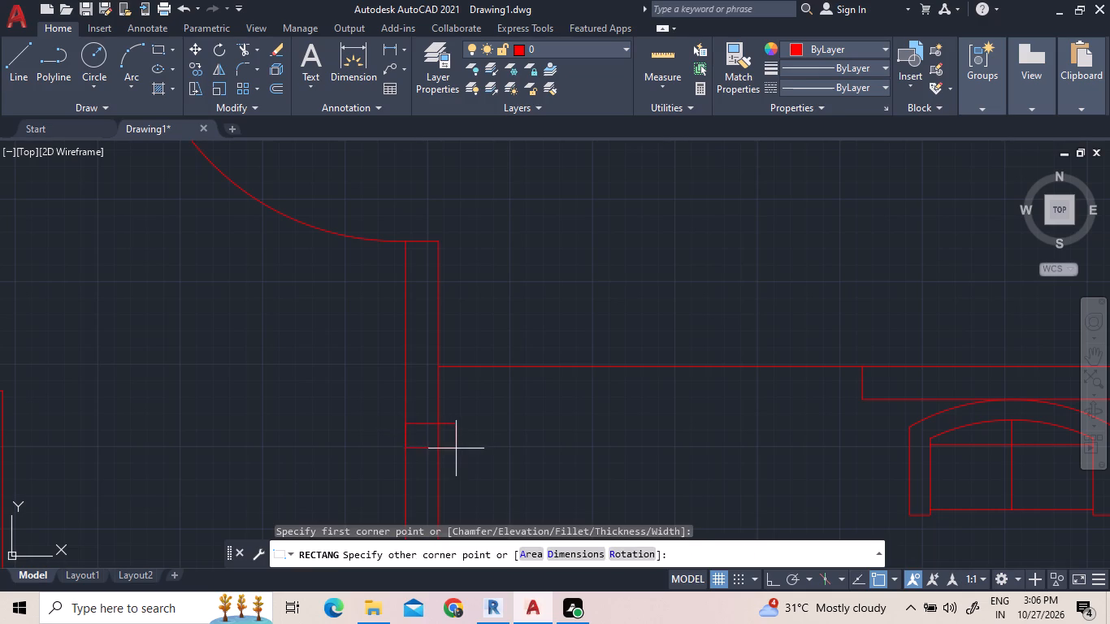
type("D")
key("space")
key("9")
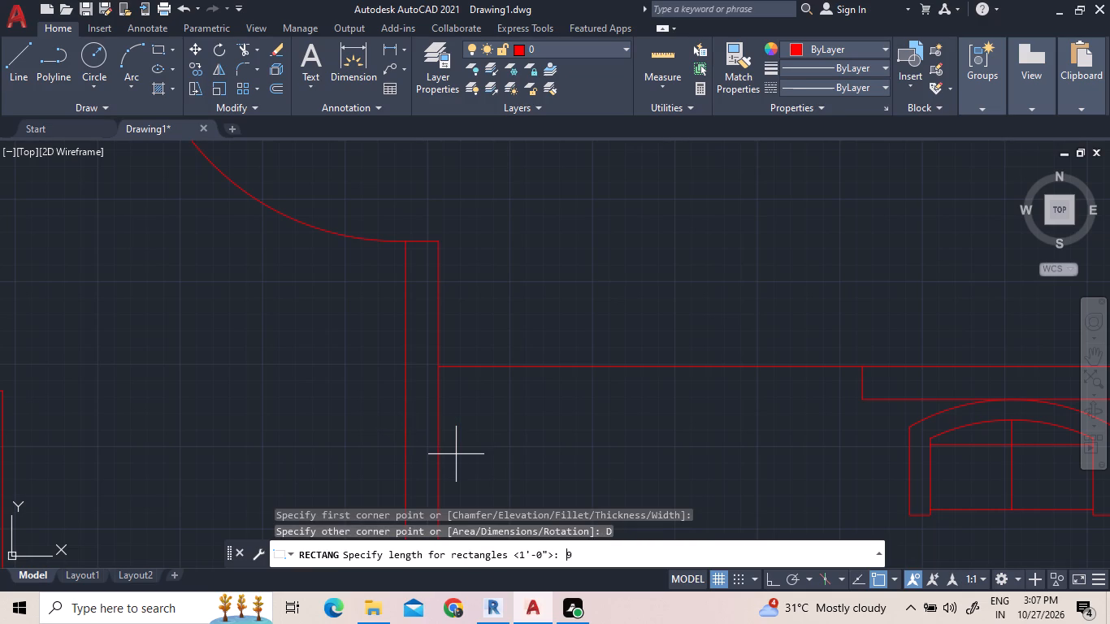
key("shift+quotedbl")
key("Return")
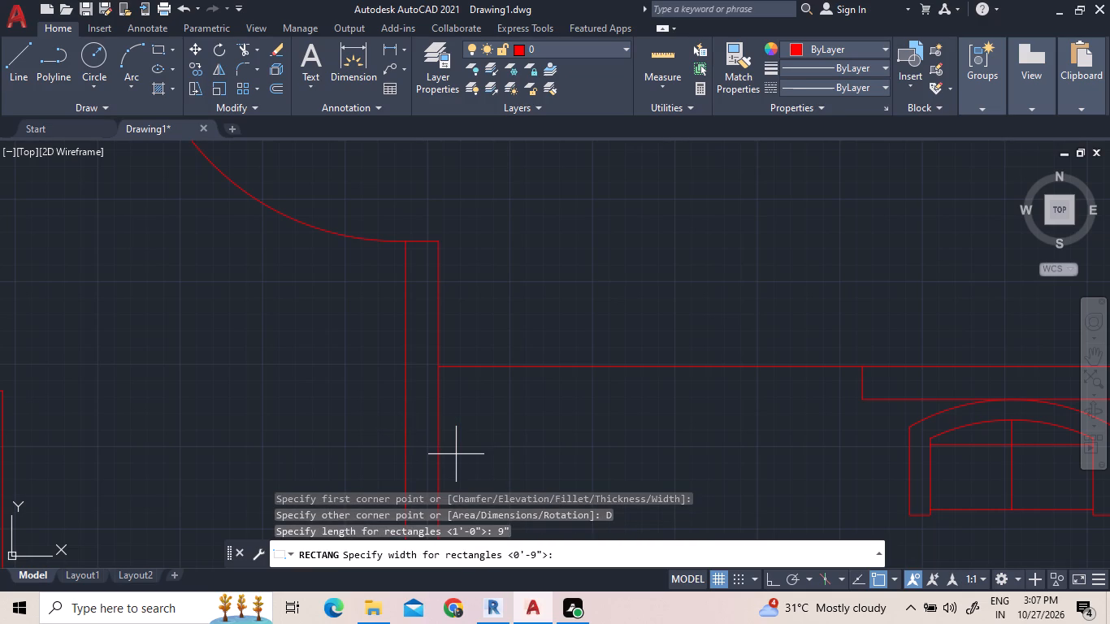
type("12\"")
key("Return")
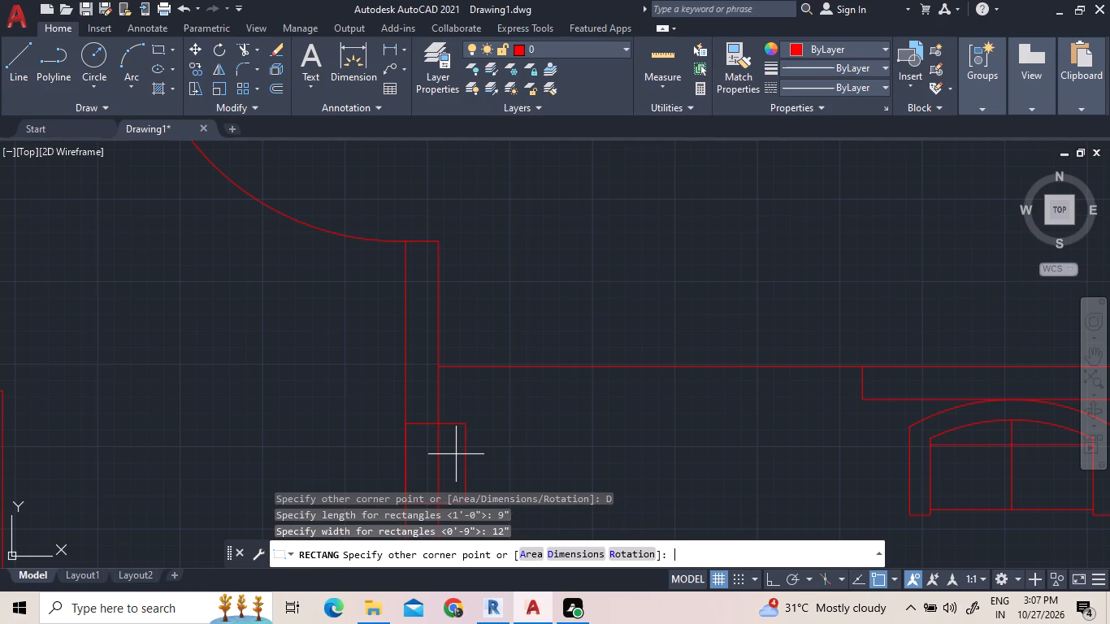
left_click(540, 435)
Trim the piece of the bedroom east wall's east line that lies inside the 9" by 12" rectangle.
scroll(530, 357, "down", 2)
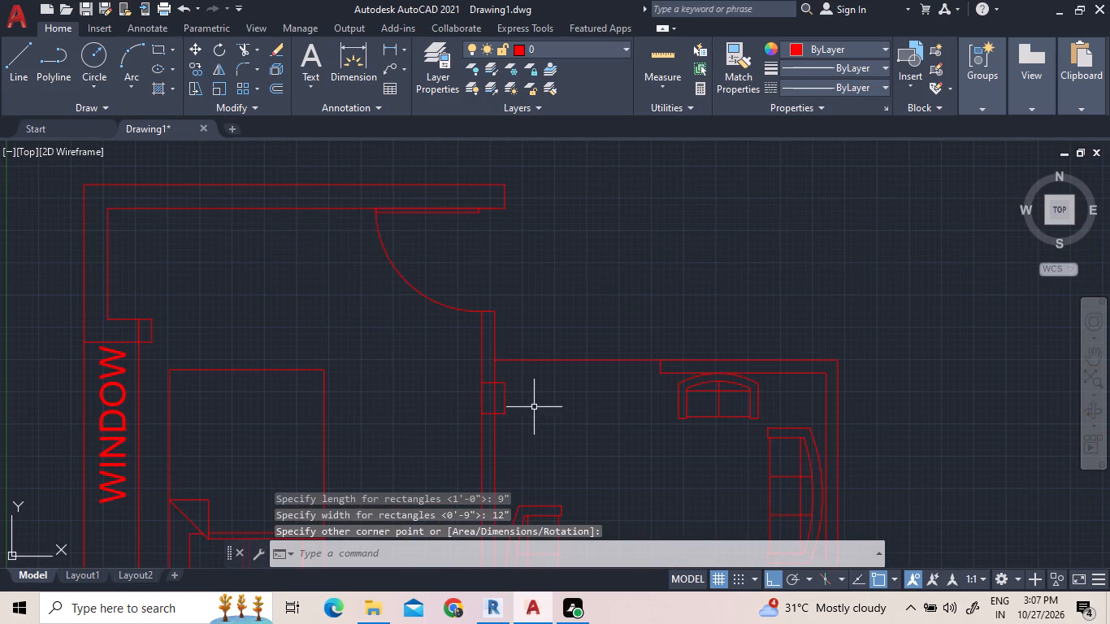
scroll(566, 388, "up", 1)
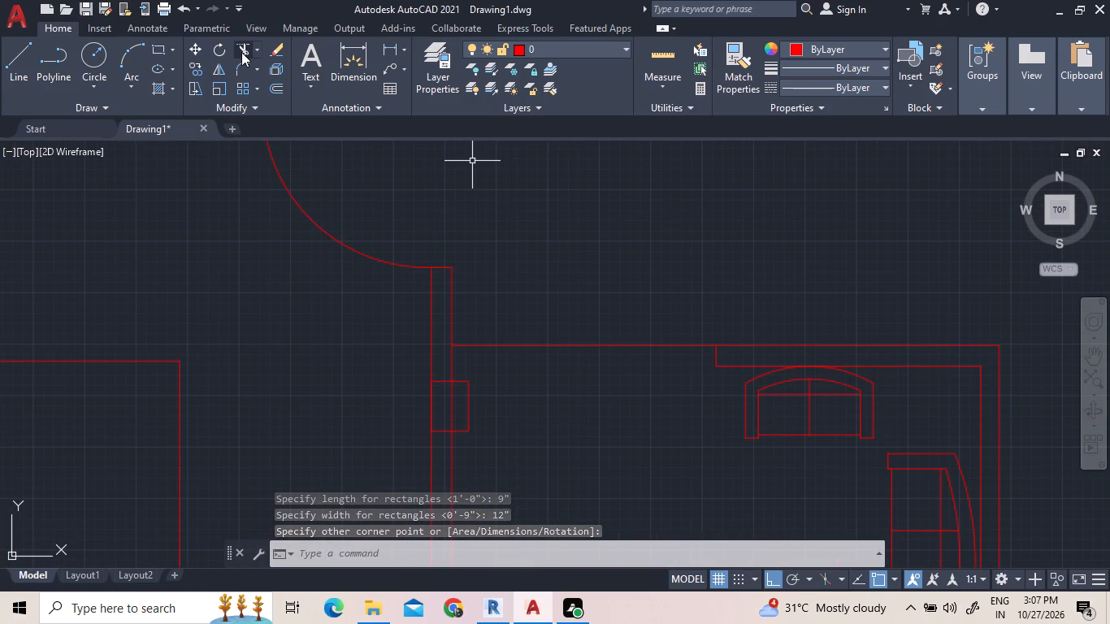
left_click(241, 52)
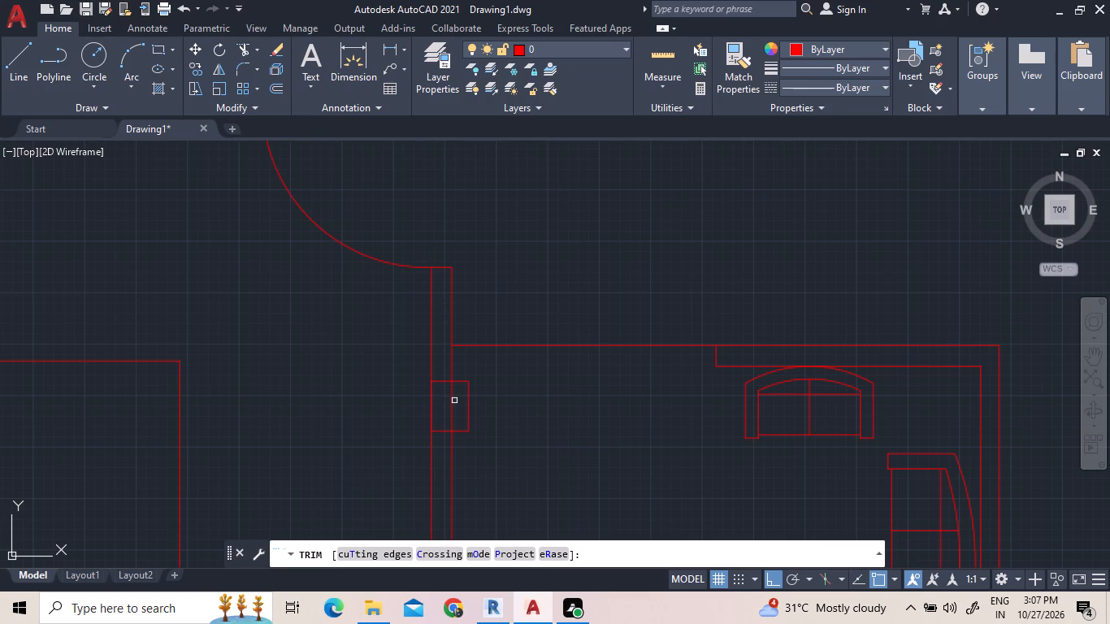
left_click(453, 401)
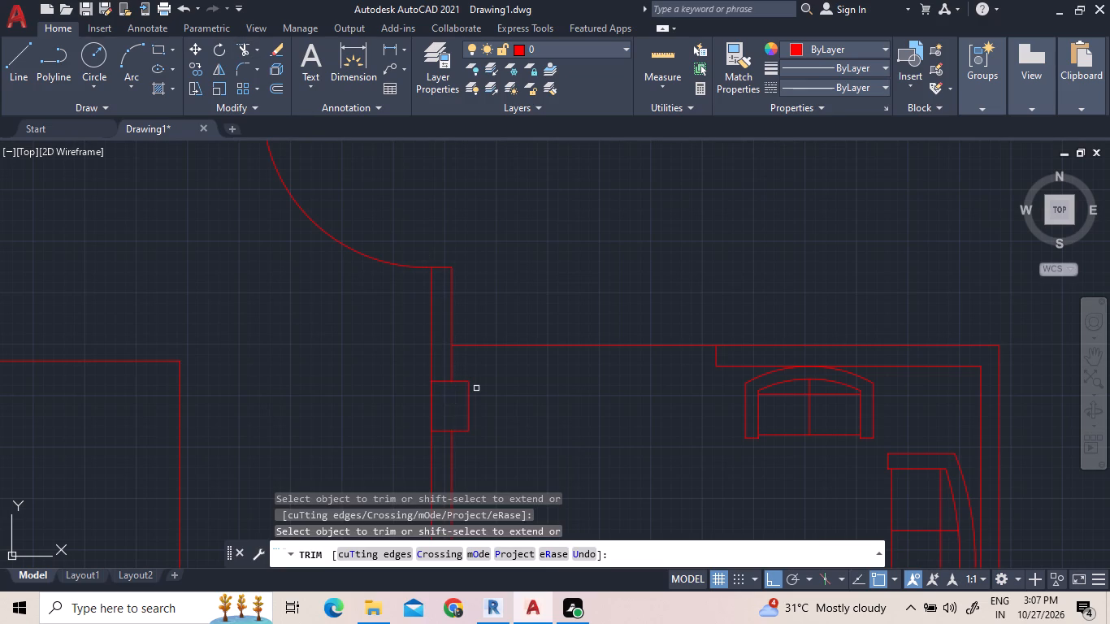
right_click(544, 312)
left_click(592, 320)
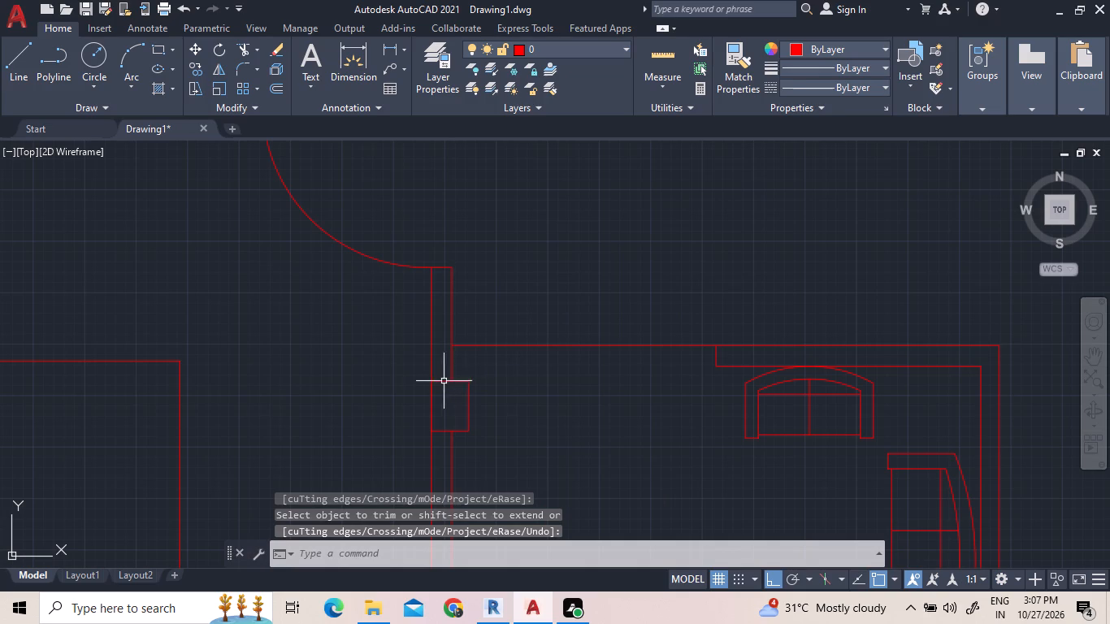
Copy the 9" by 12" column rectangle from the bedroom's east wall onto the east room's east wall, near its northeast corner.
left_click(466, 386)
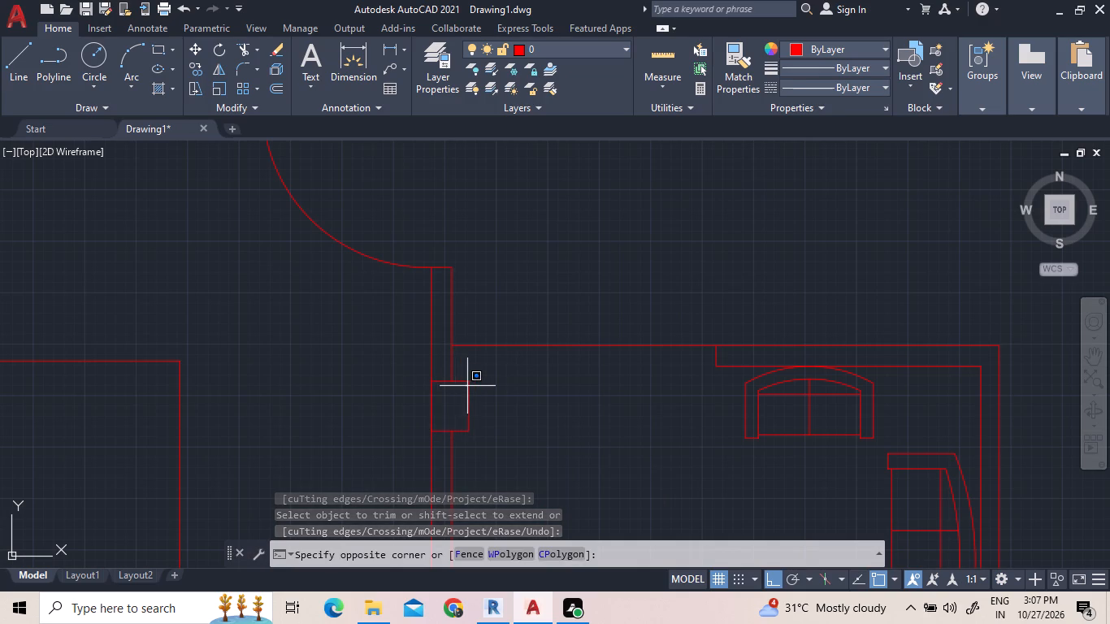
left_click(473, 388)
left_click(487, 391)
left_click(464, 395)
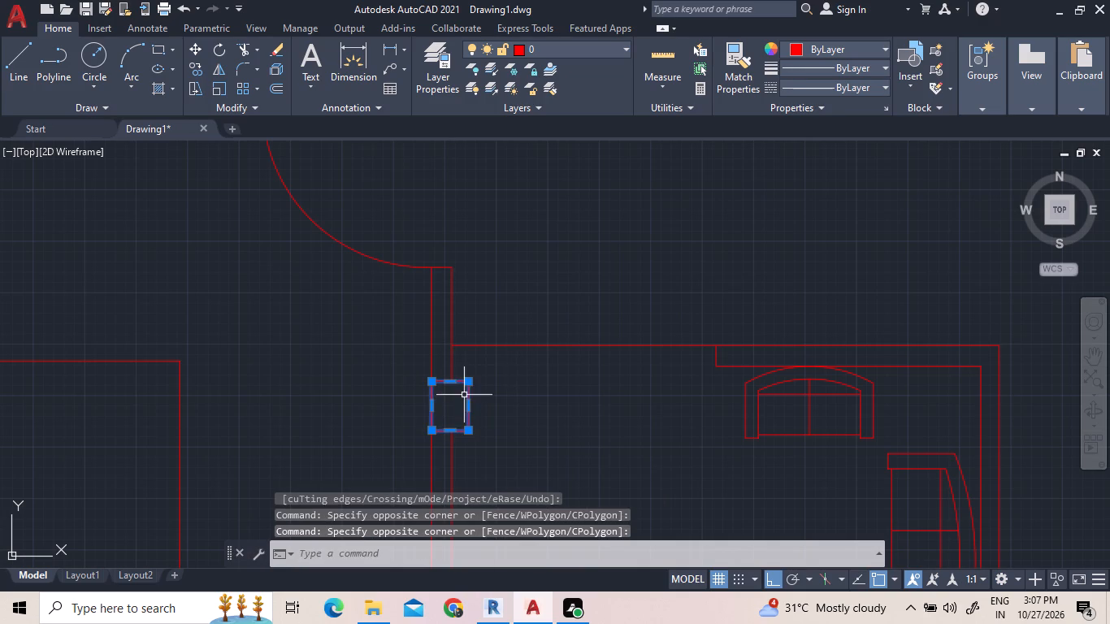
right_click(496, 338)
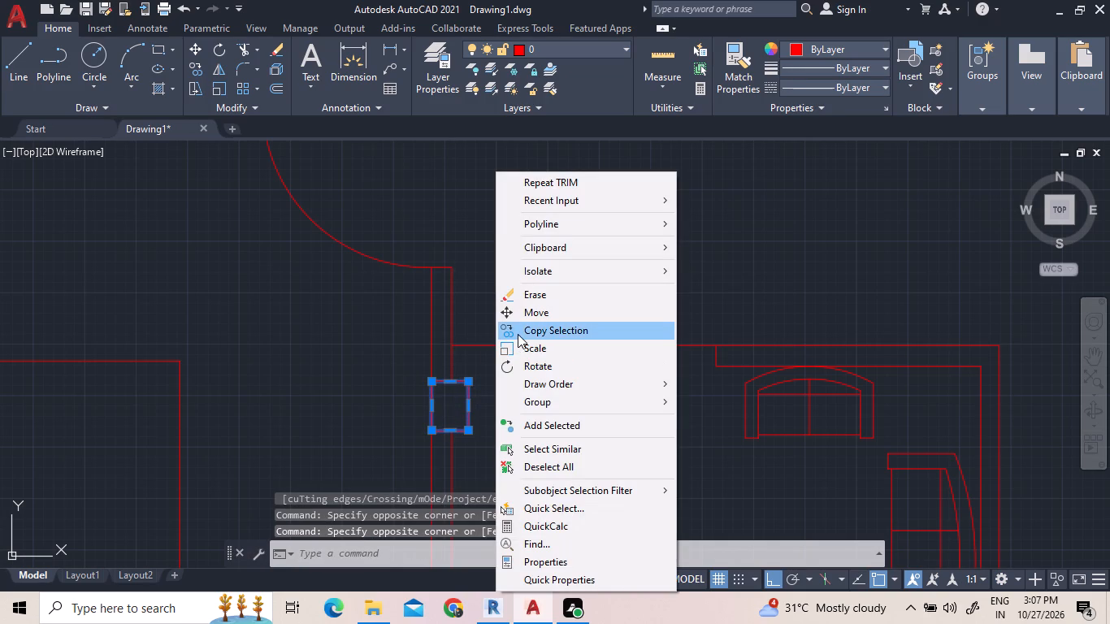
left_click(518, 334)
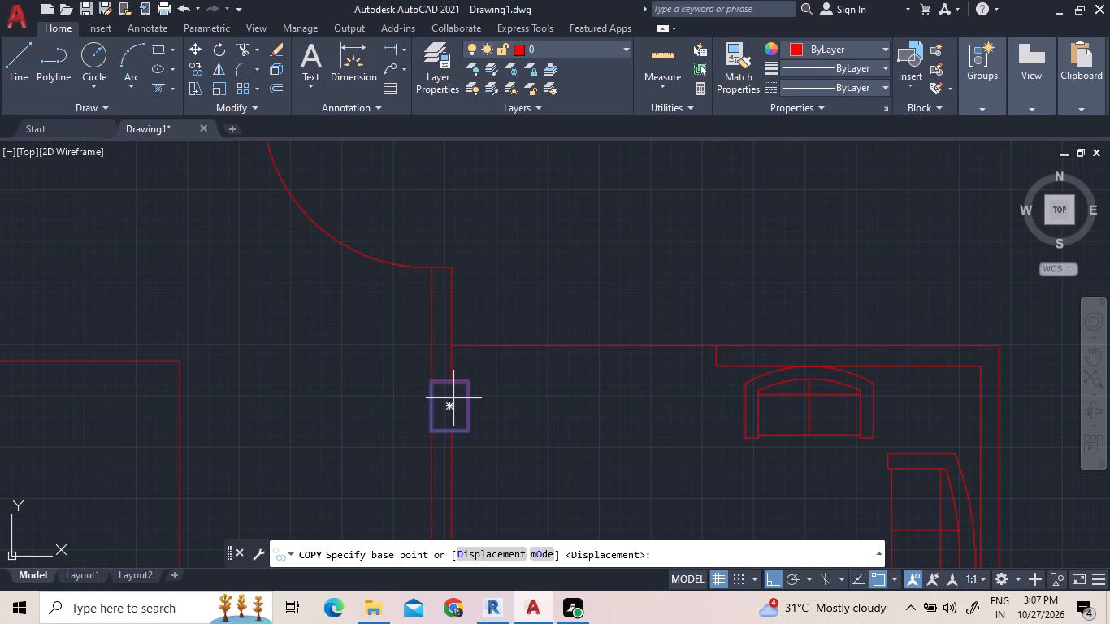
left_click(453, 401)
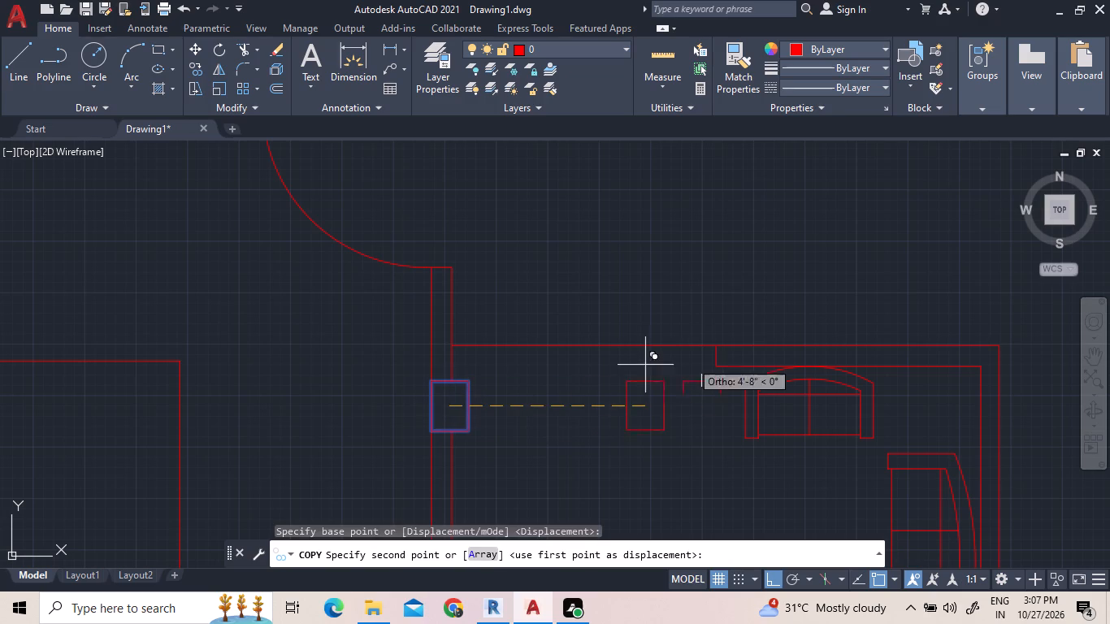
scroll(1014, 392, "up", 3)
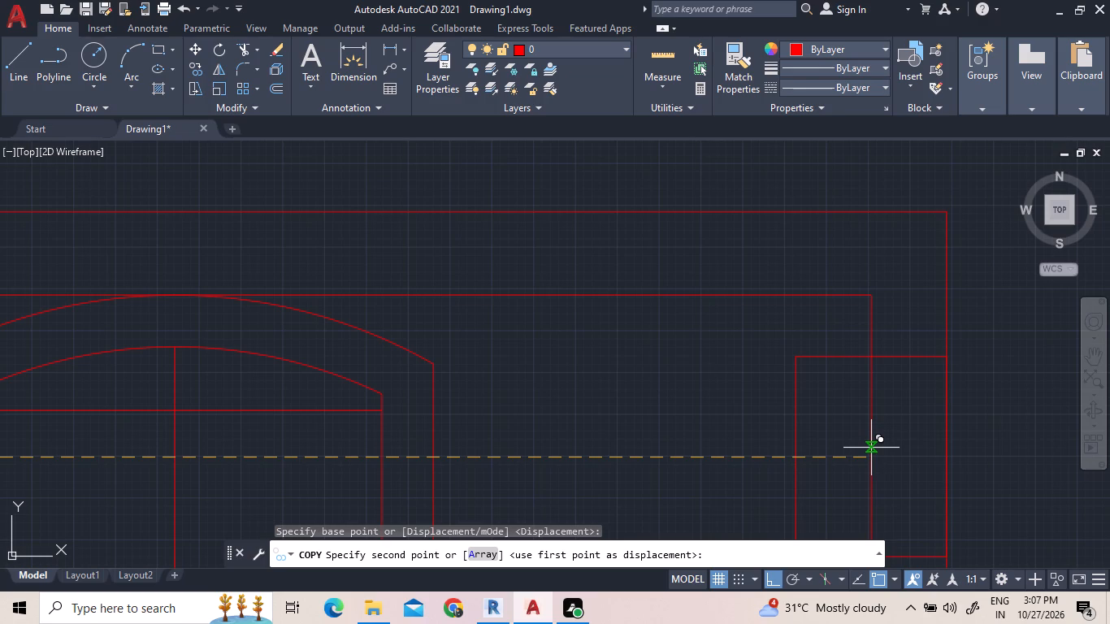
left_click(871, 448)
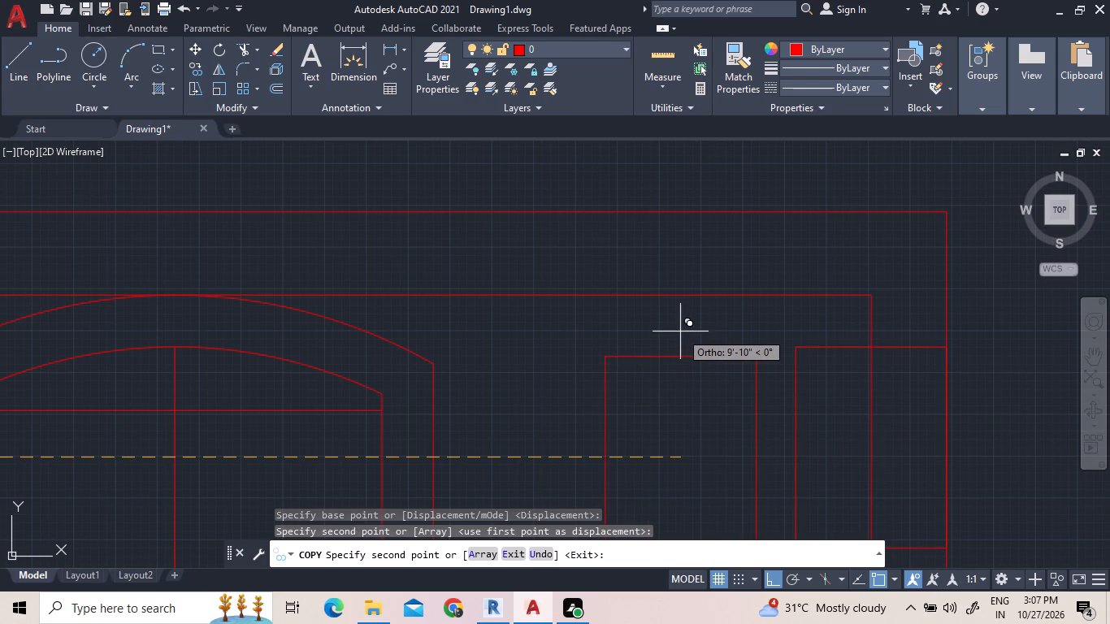
right_click(680, 331)
left_click(702, 344)
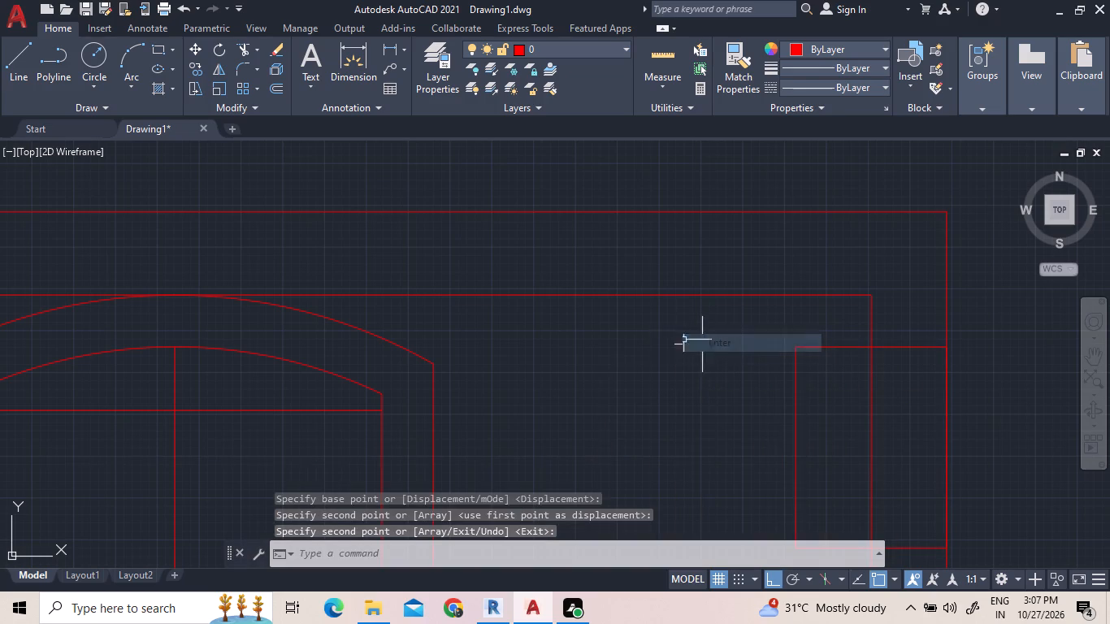
Trim the piece of the east wall's inner line that lies inside the copied column rectangle.
scroll(657, 330, "down", 3)
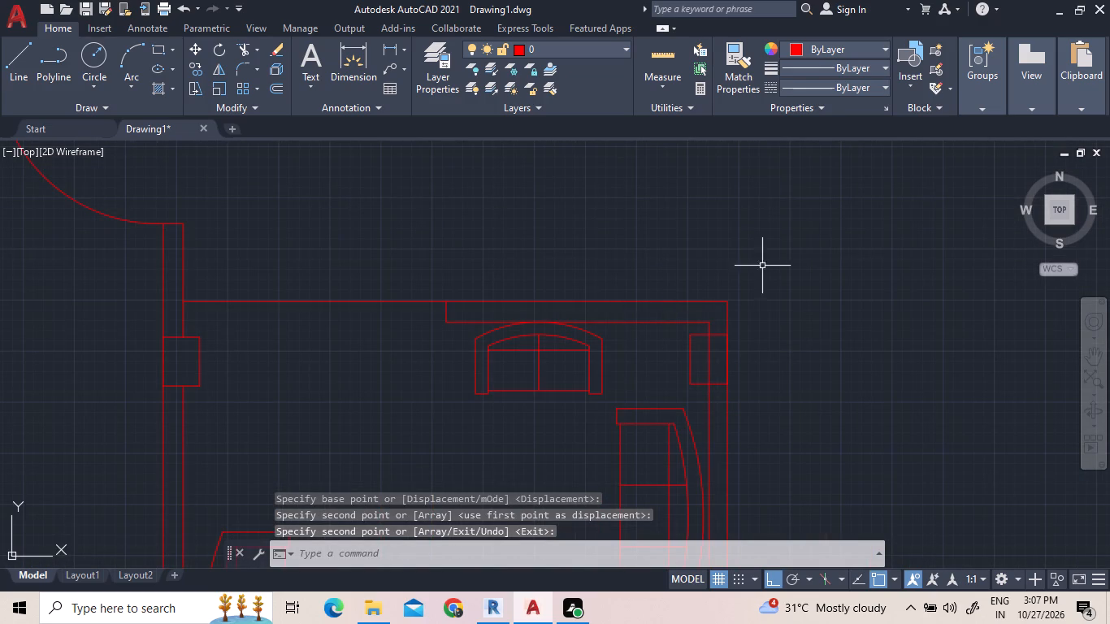
left_click(243, 40)
left_click(242, 48)
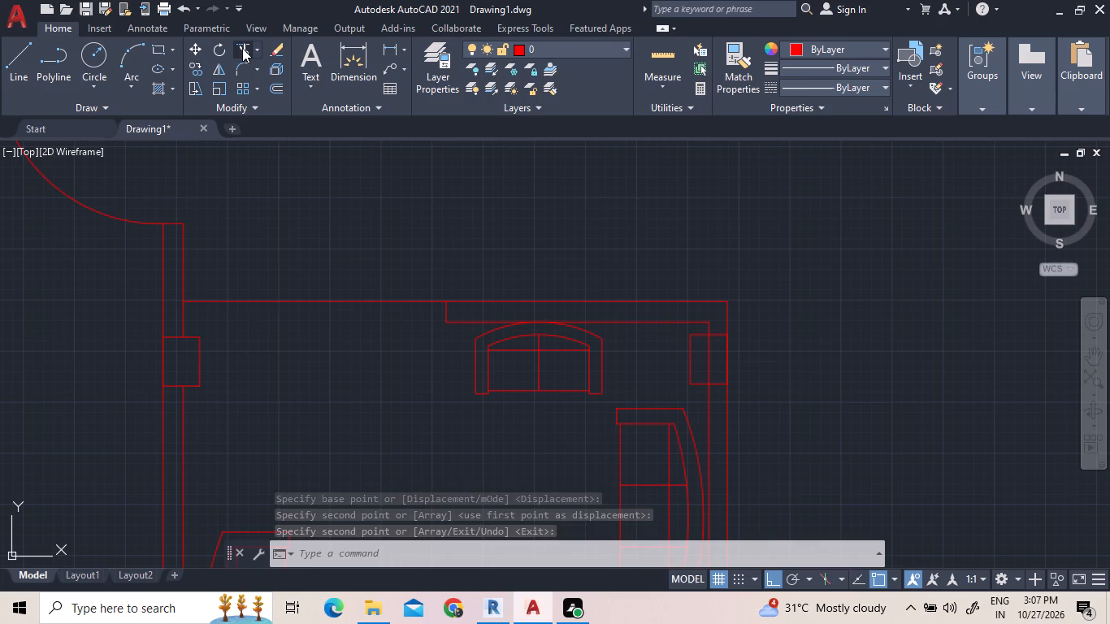
left_click(709, 348)
right_click(812, 310)
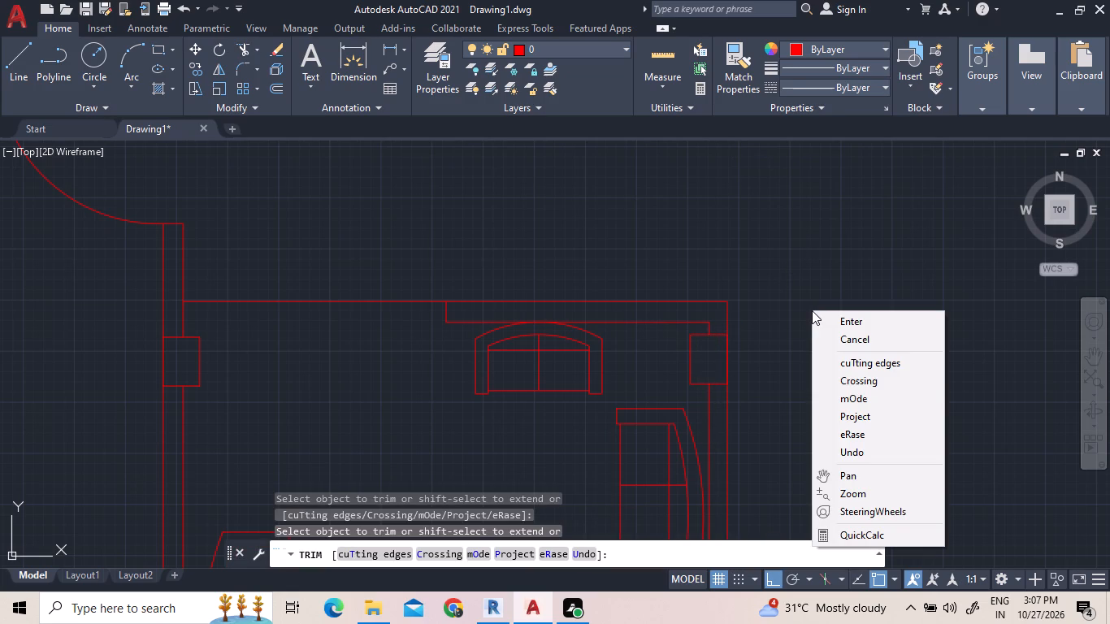
left_click(845, 321)
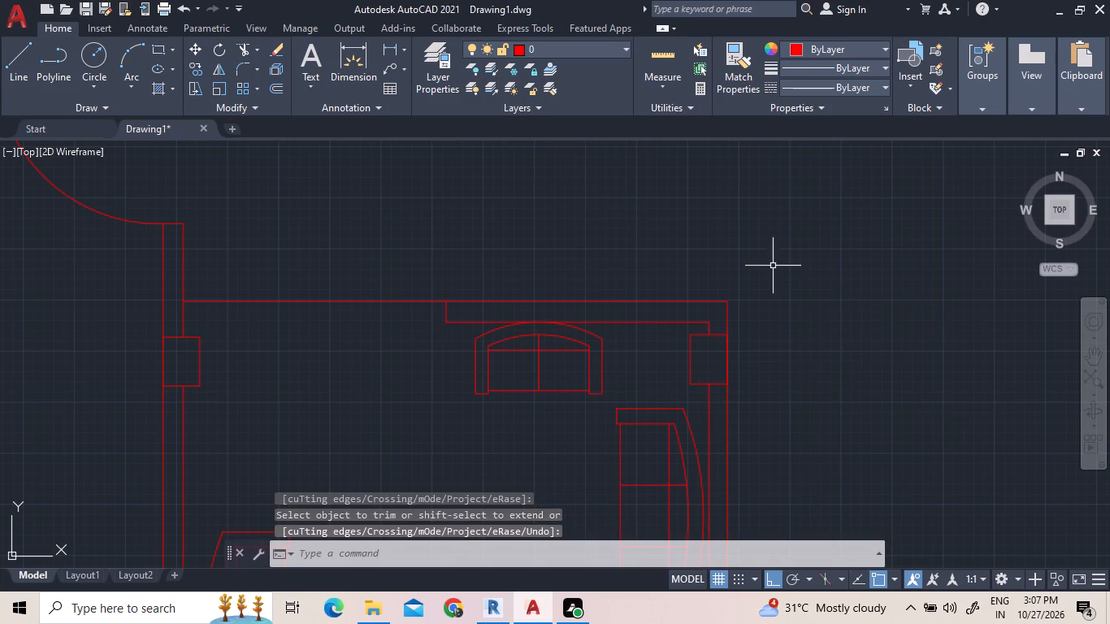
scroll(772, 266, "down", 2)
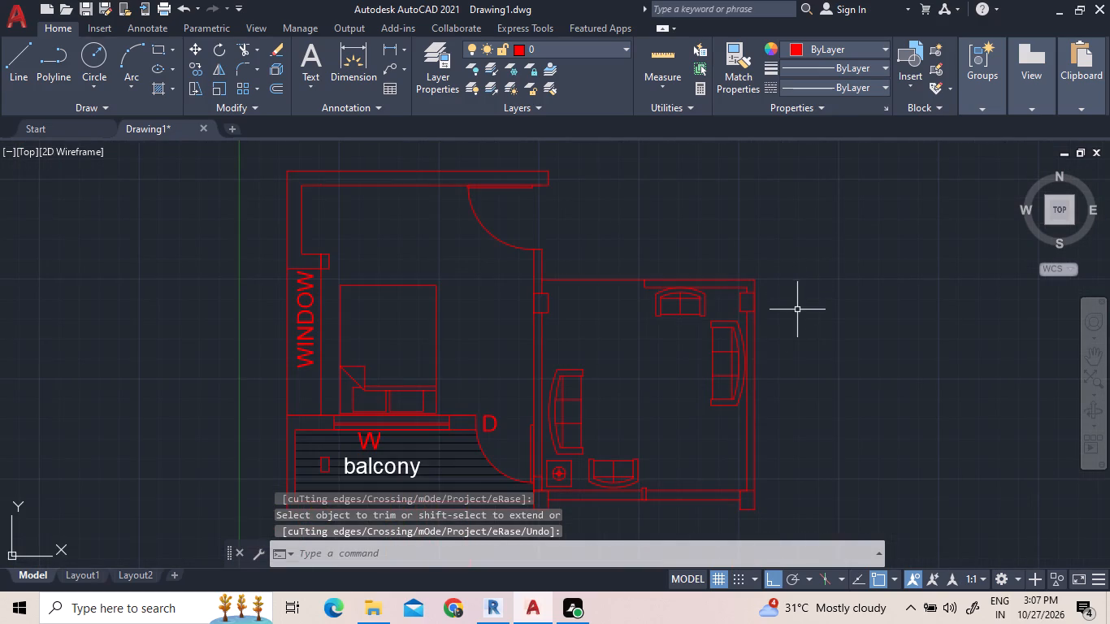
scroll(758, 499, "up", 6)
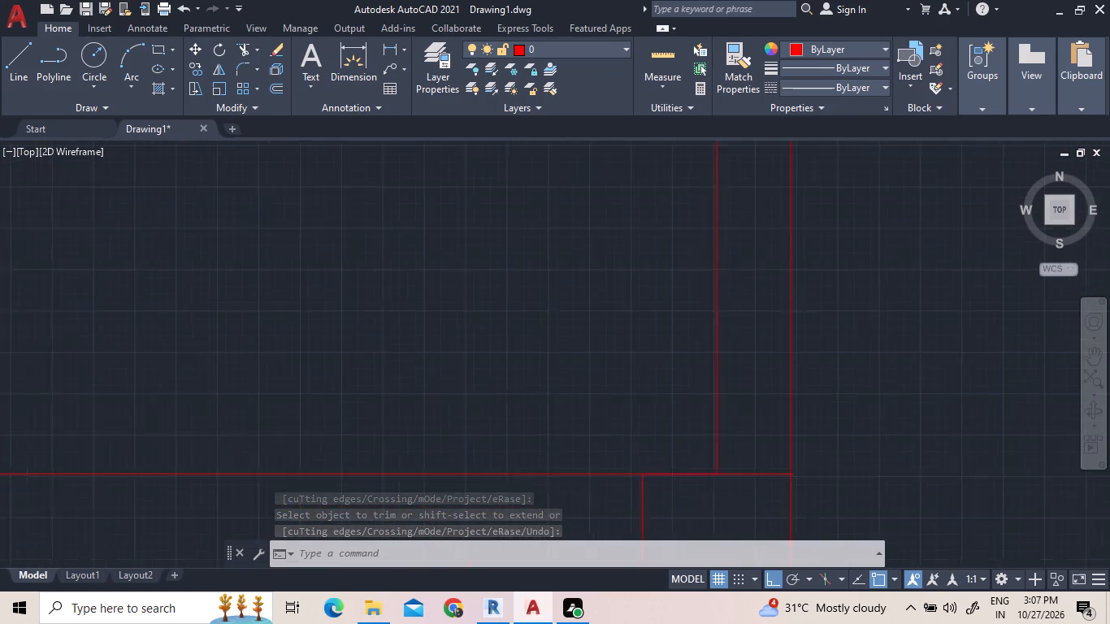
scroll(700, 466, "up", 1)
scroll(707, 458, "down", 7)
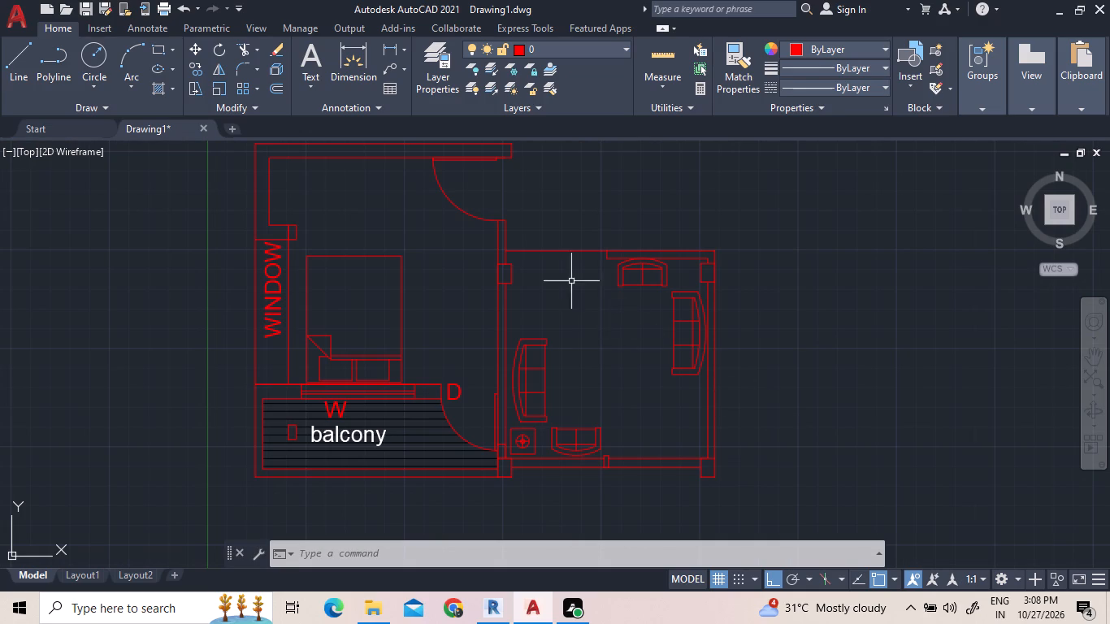
Load the DASHED2 linetype from acad.lin into the drawing.
scroll(547, 219, "up", 2)
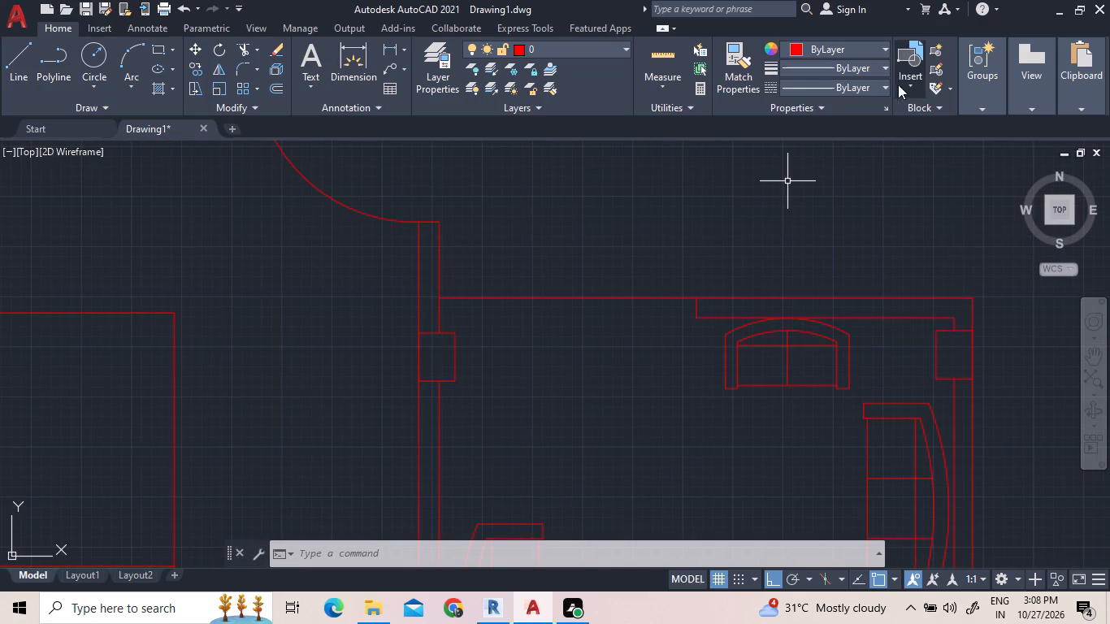
left_click(860, 89)
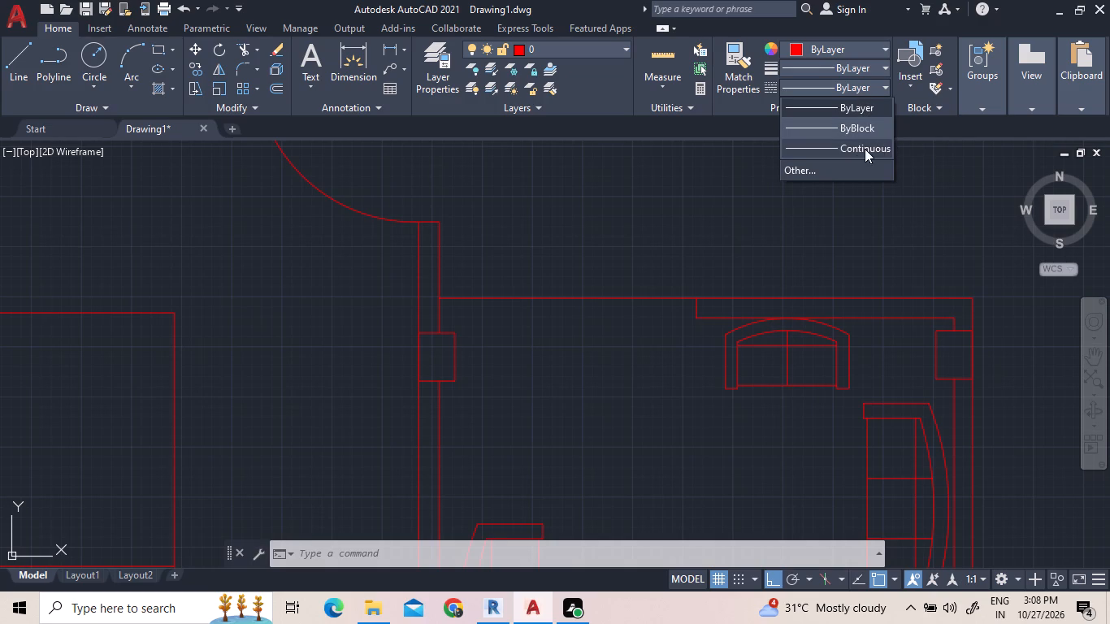
left_click(839, 172)
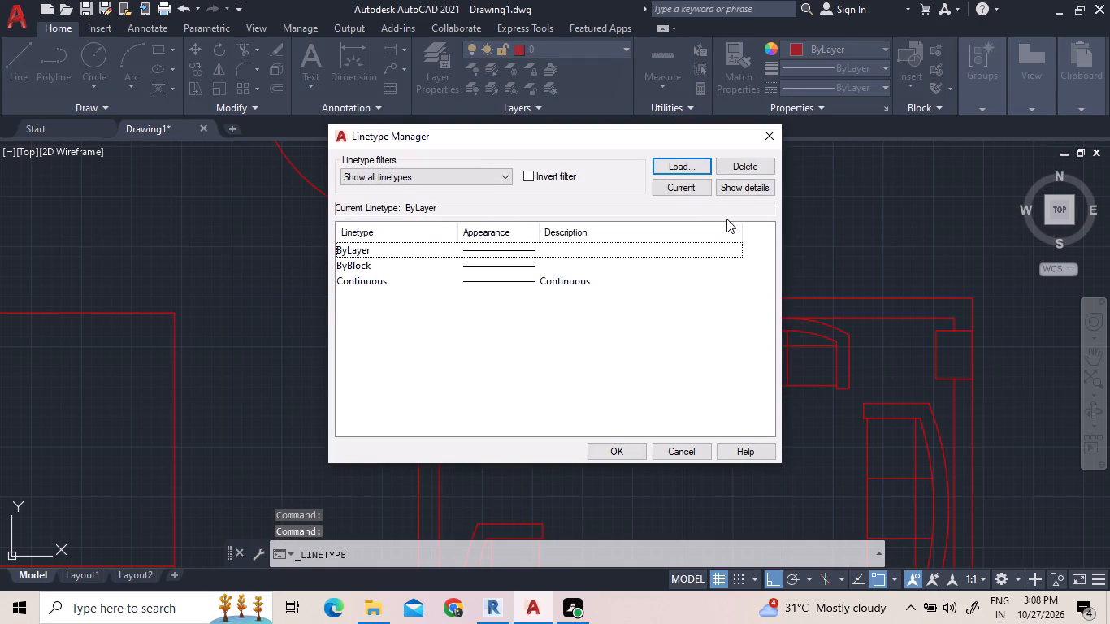
left_click(690, 163)
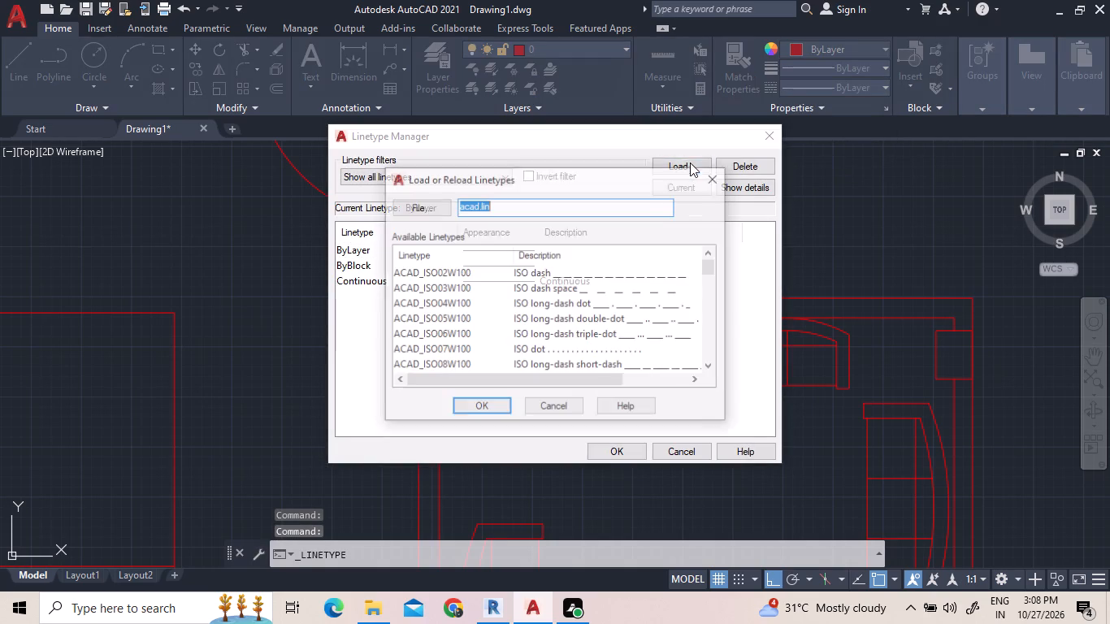
scroll(596, 344, "down", 5)
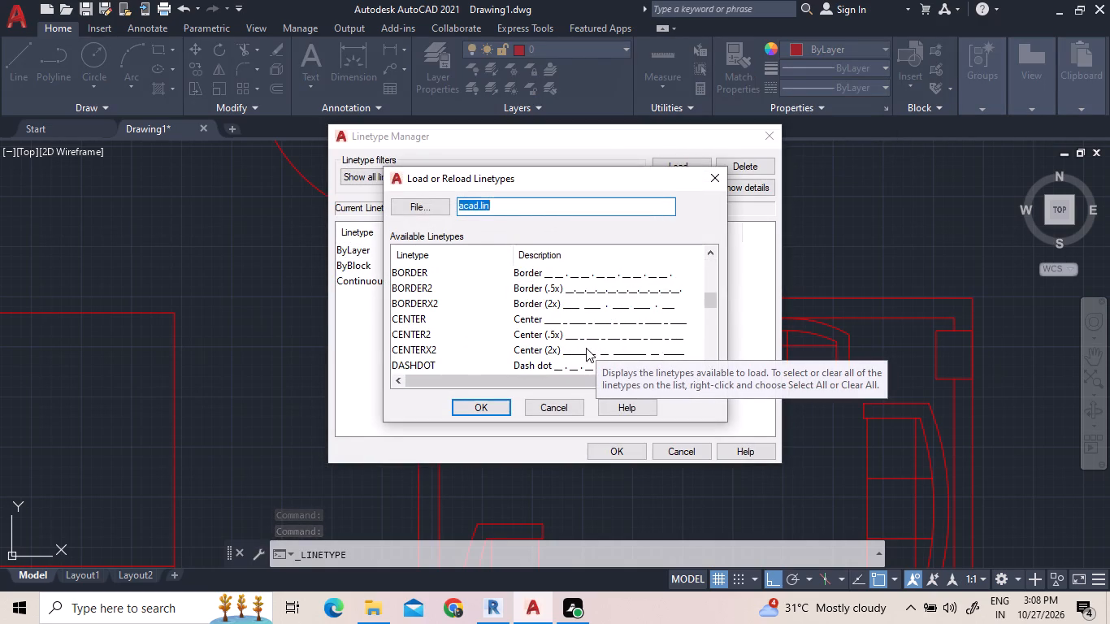
scroll(575, 344, "down", 3)
scroll(462, 345, "down", 1)
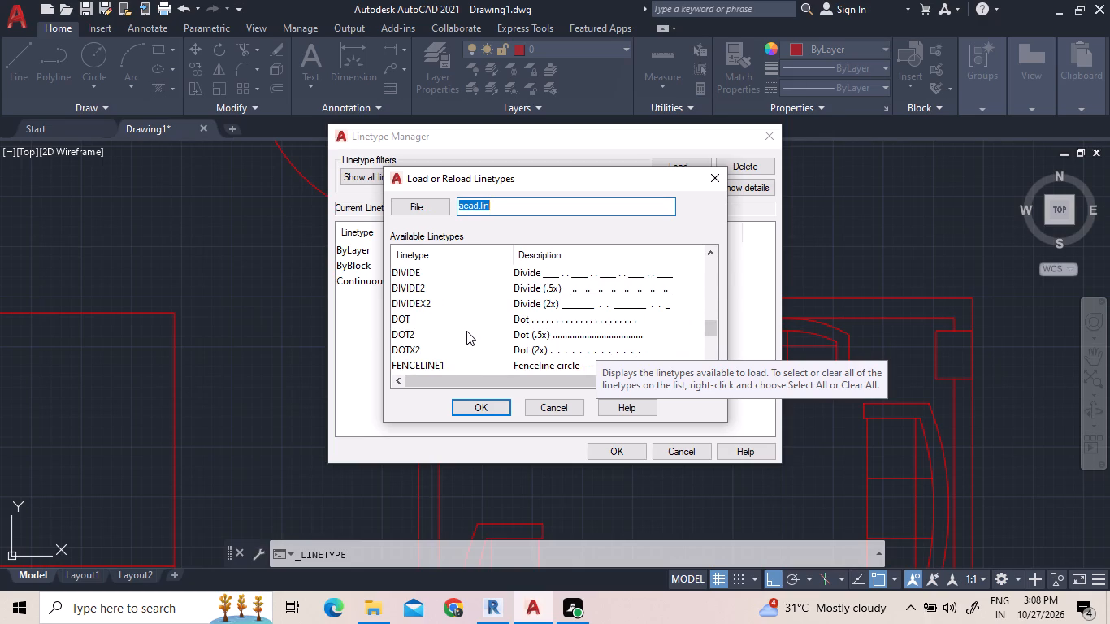
scroll(466, 331, "up", 2)
left_click(596, 336)
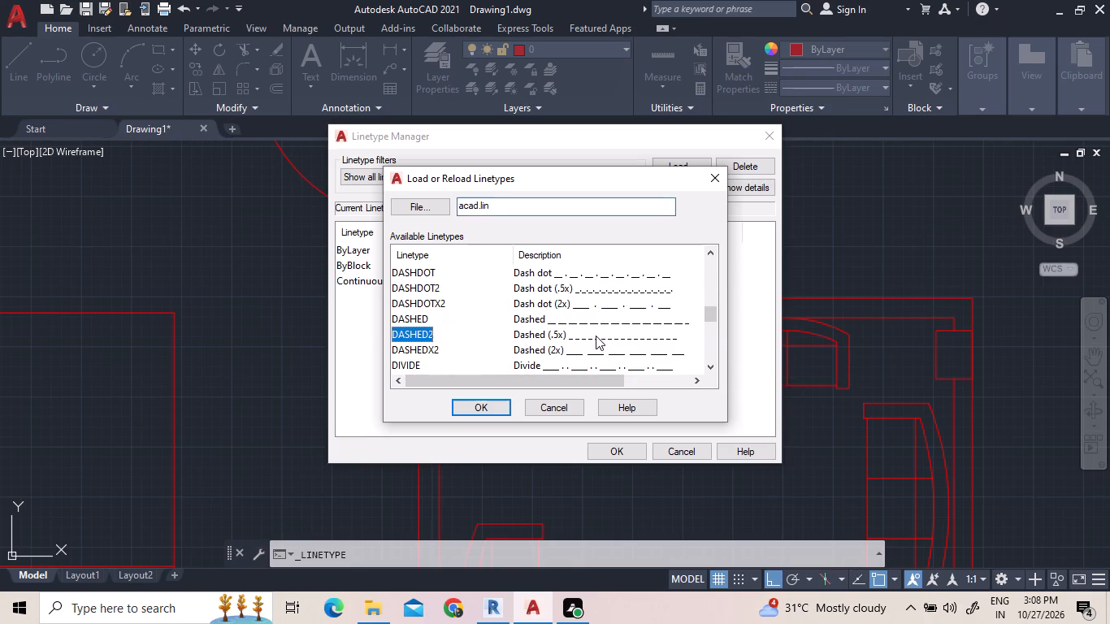
left_click(496, 402)
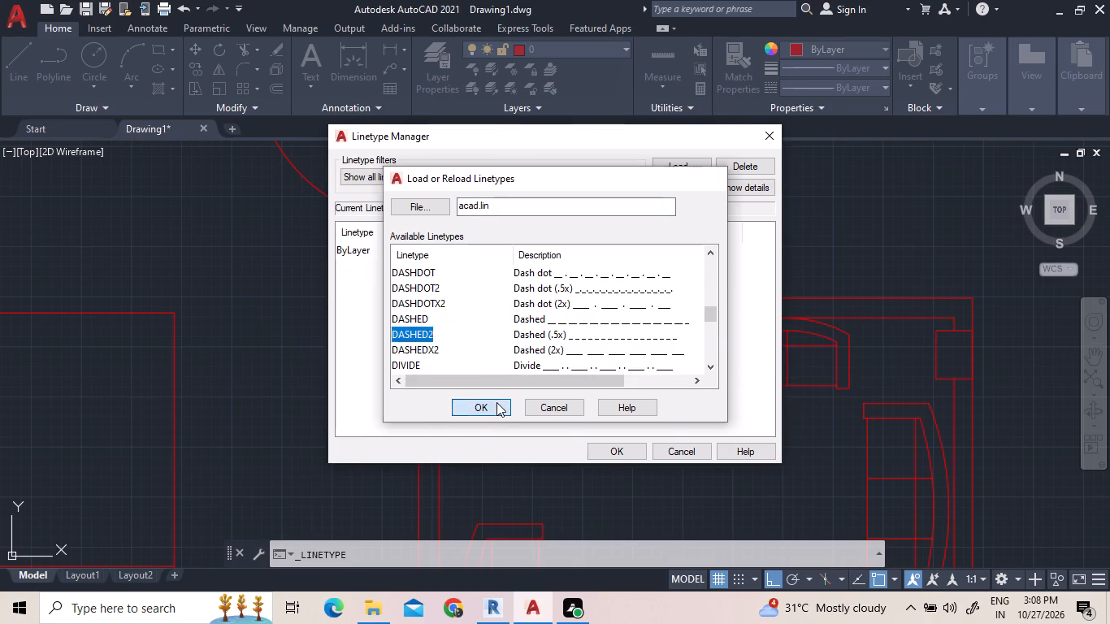
left_click(588, 297)
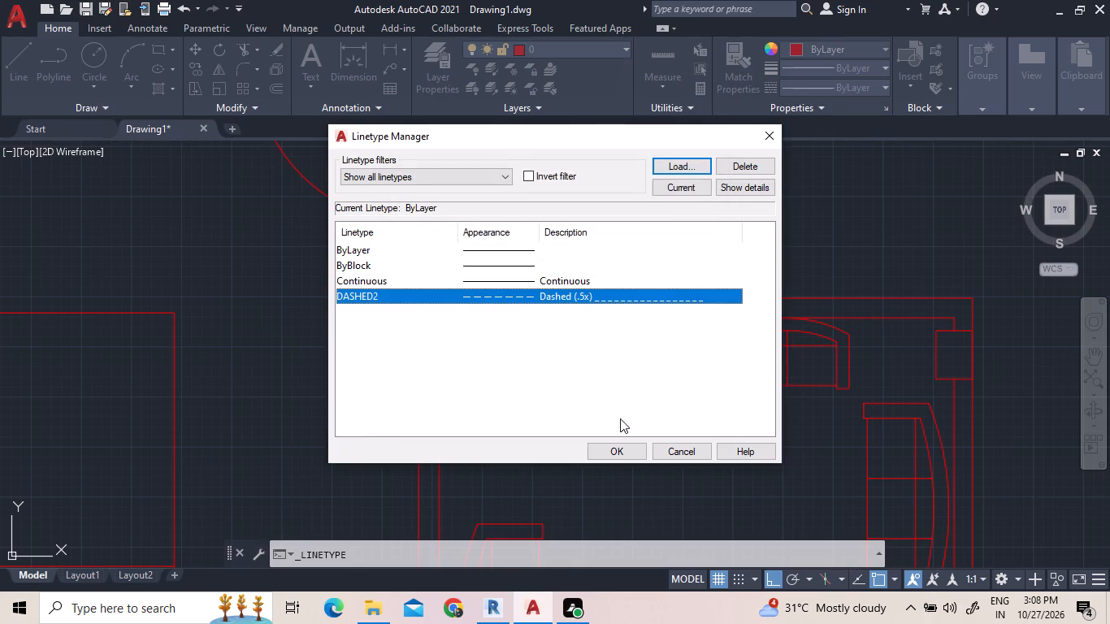
left_click(622, 444)
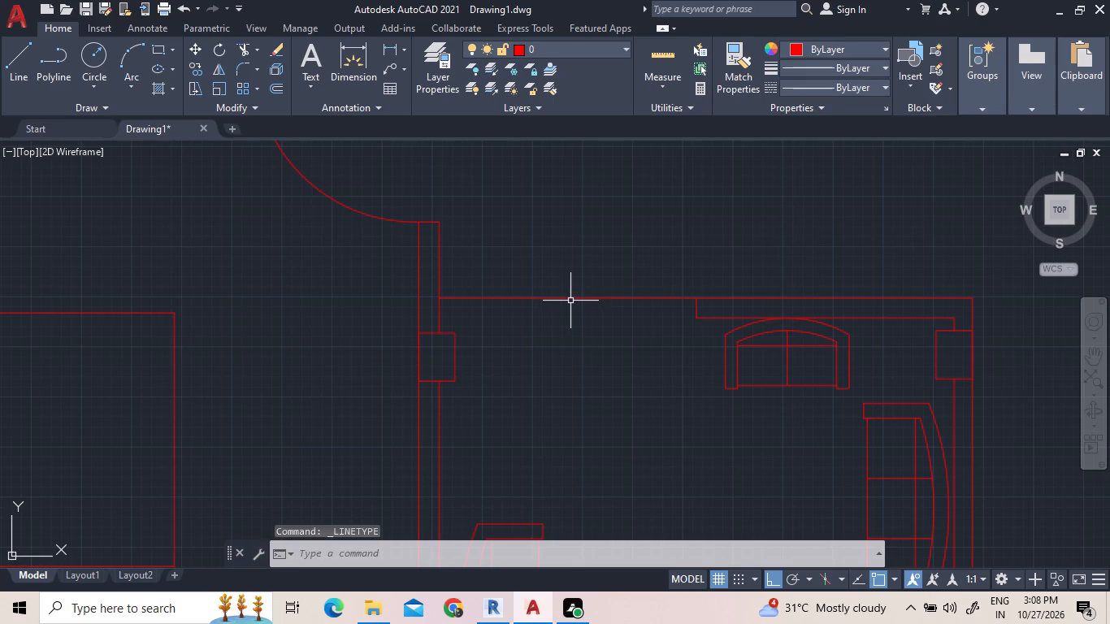
Change the single line closing the east room's north side, between the bedroom wall and the north wall's end, to the DASHED2 linetype.
left_click(570, 298)
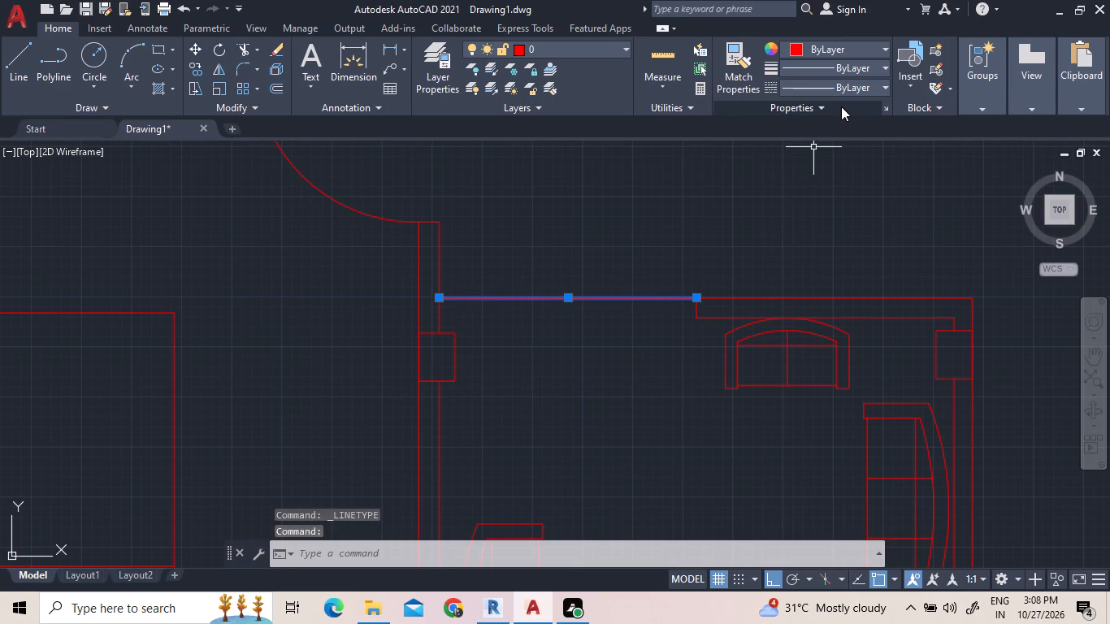
left_click(843, 90)
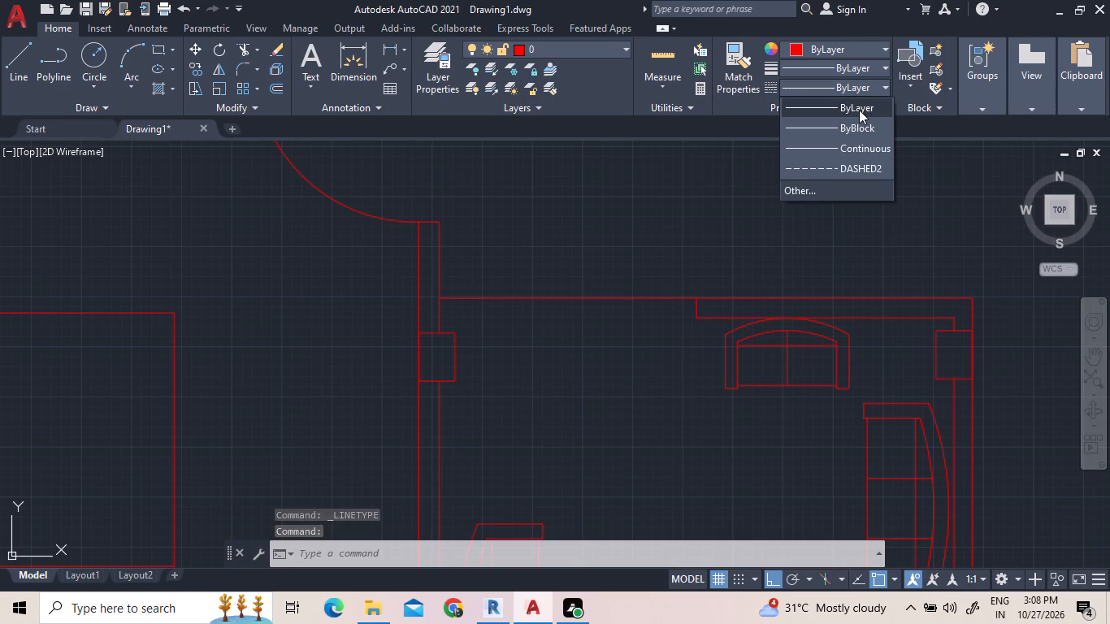
left_click(853, 159)
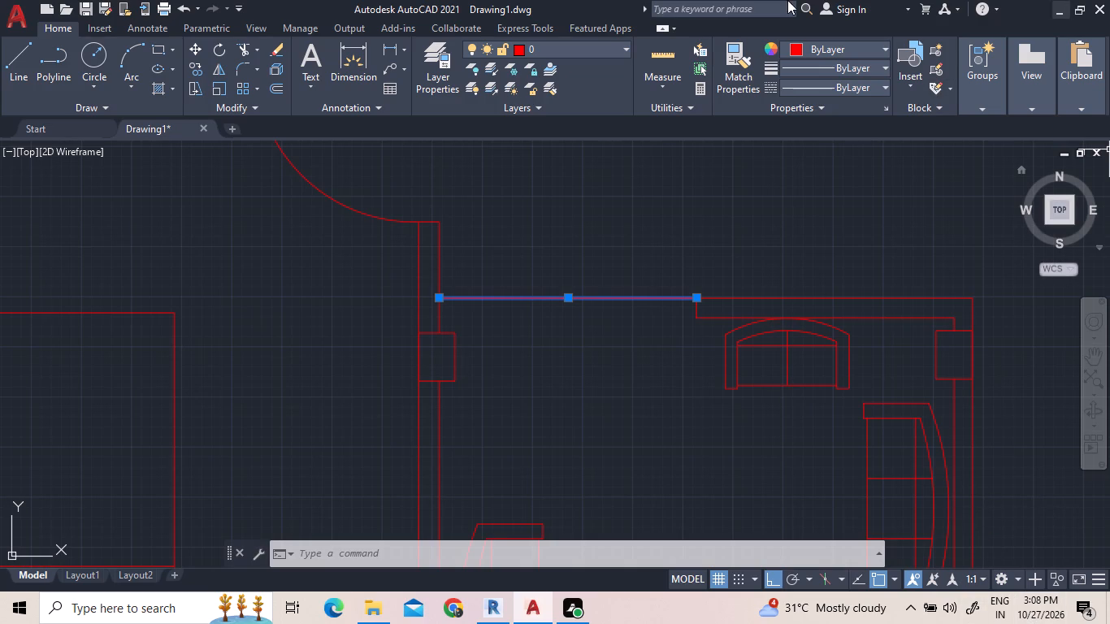
left_click(835, 86)
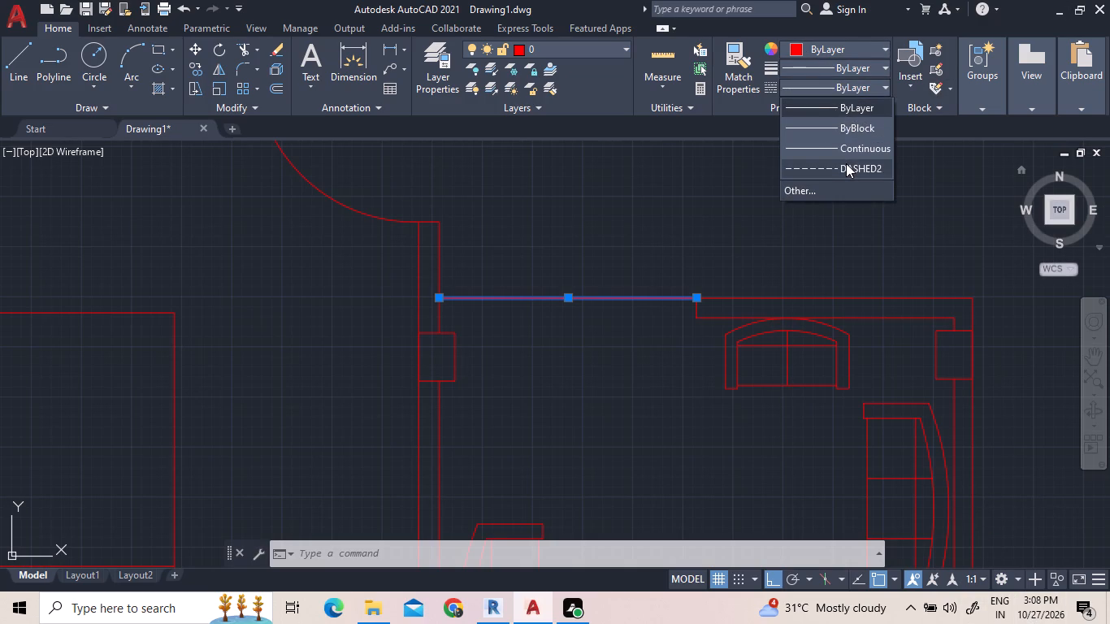
left_click(846, 165)
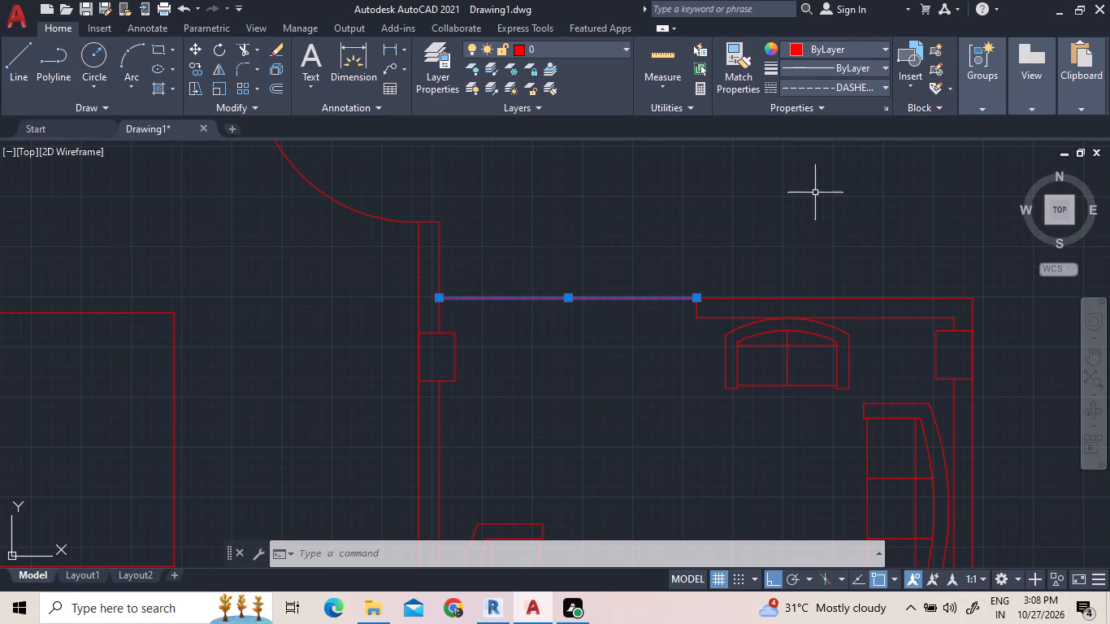
left_click(813, 118)
left_click(813, 100)
left_click(814, 103)
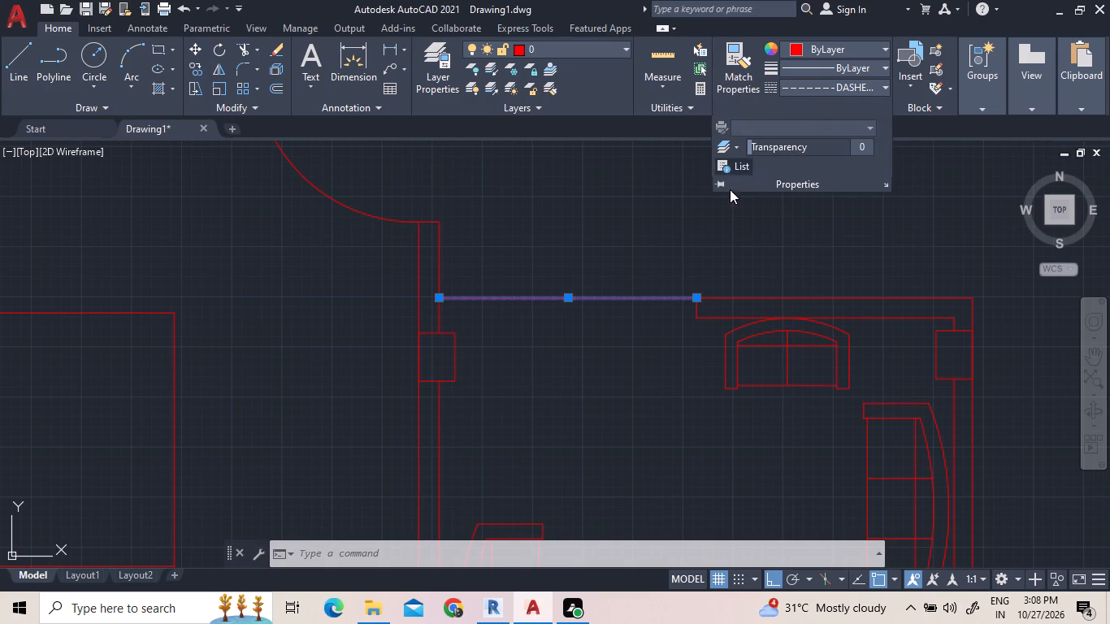
left_click(623, 193)
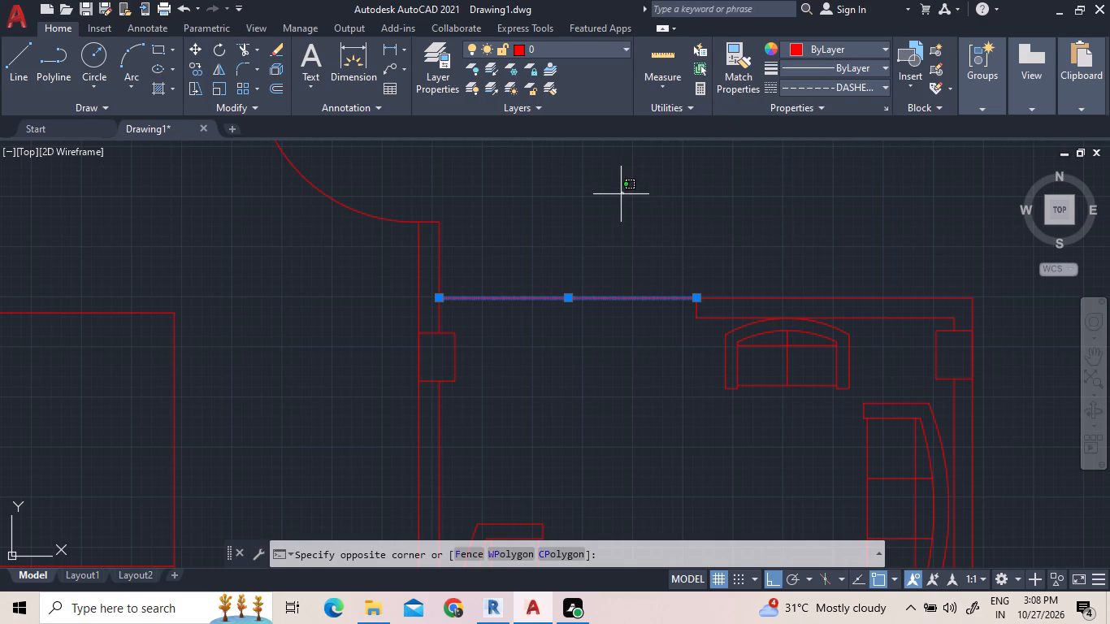
key("Escape")
key("Escape")
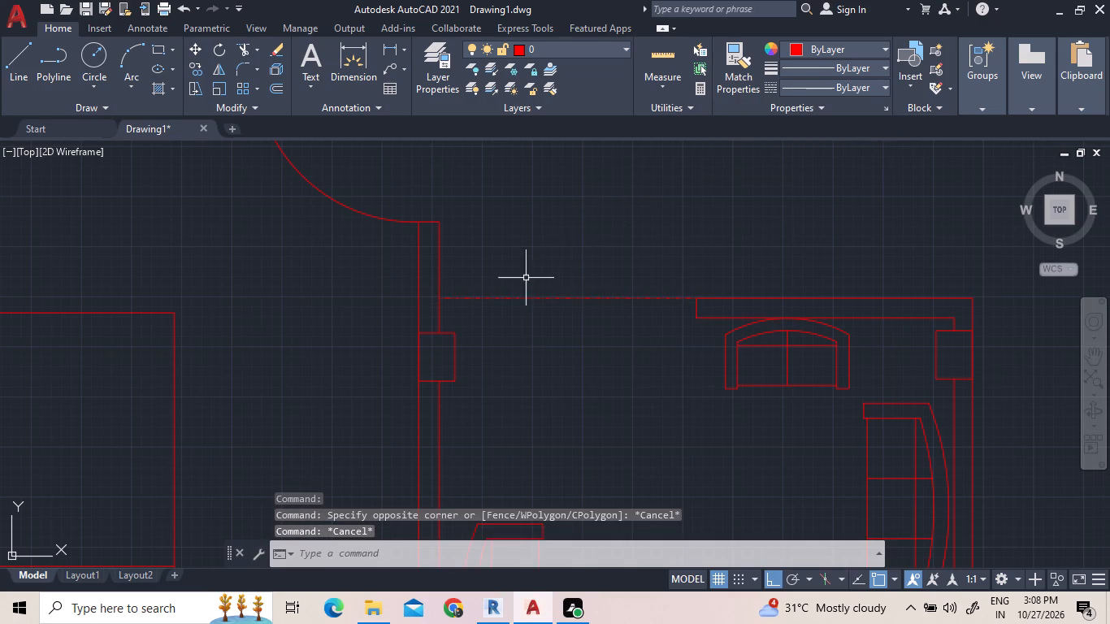
Examine the dashed line on the east room's north side and the overall floor plan.
scroll(517, 281, "up", 5)
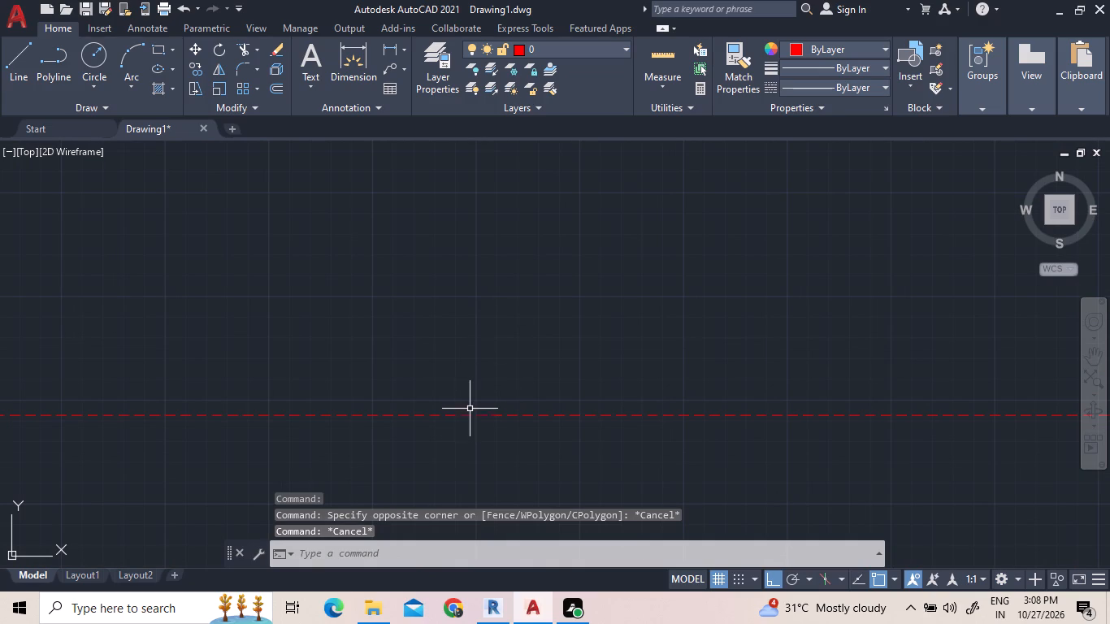
scroll(473, 271, "down", 5)
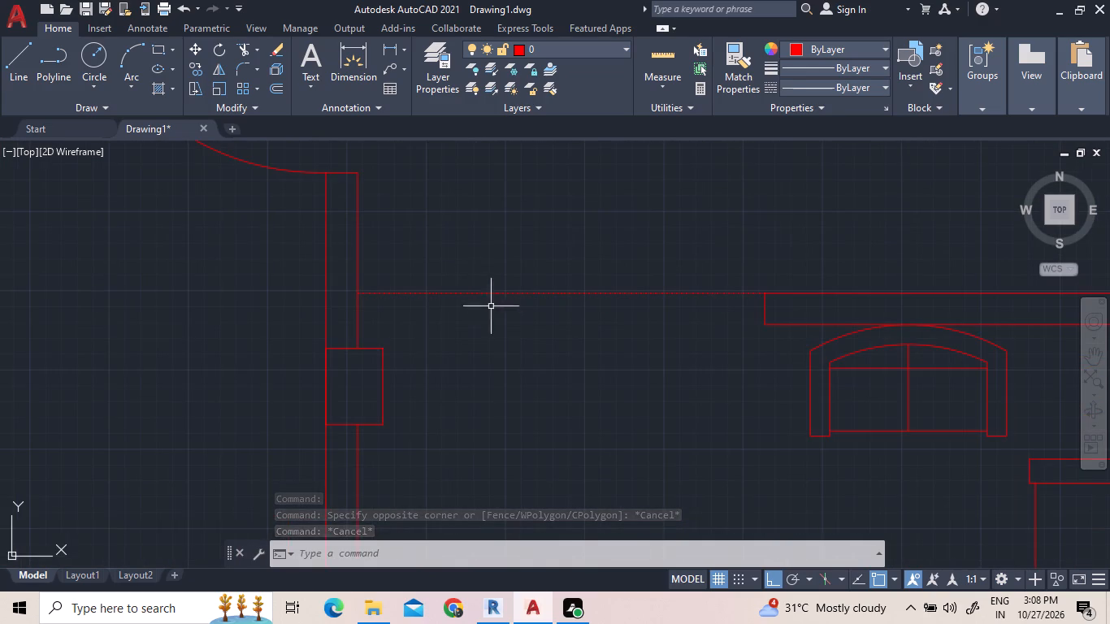
scroll(527, 362, "down", 1)
middle_click_drag(527, 358, 502, 399)
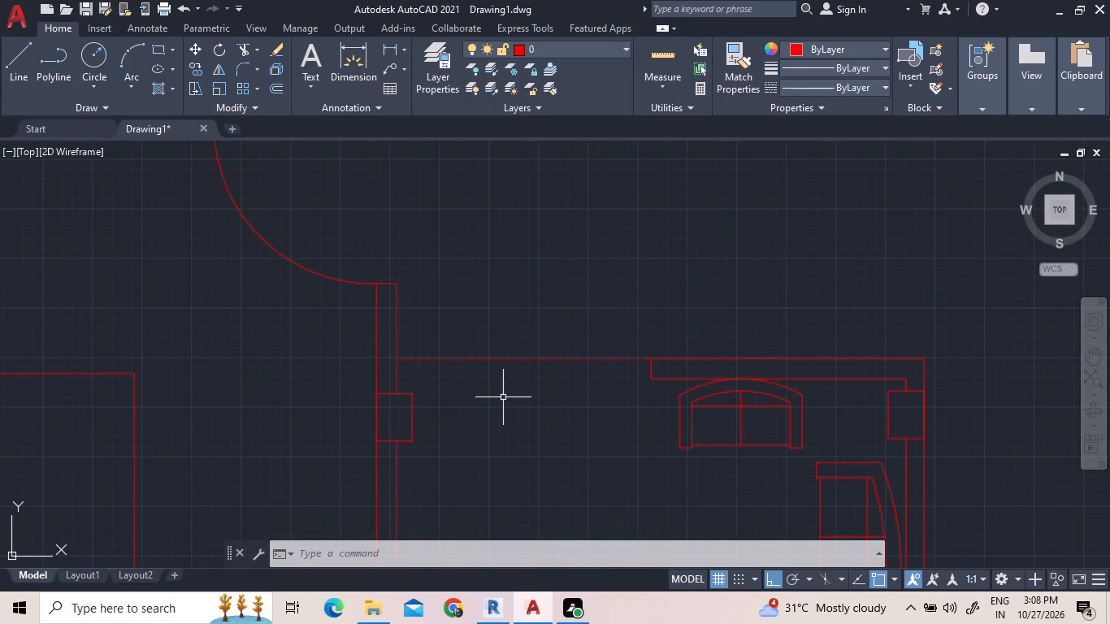
scroll(503, 395, "down", 1)
scroll(636, 317, "down", 1)
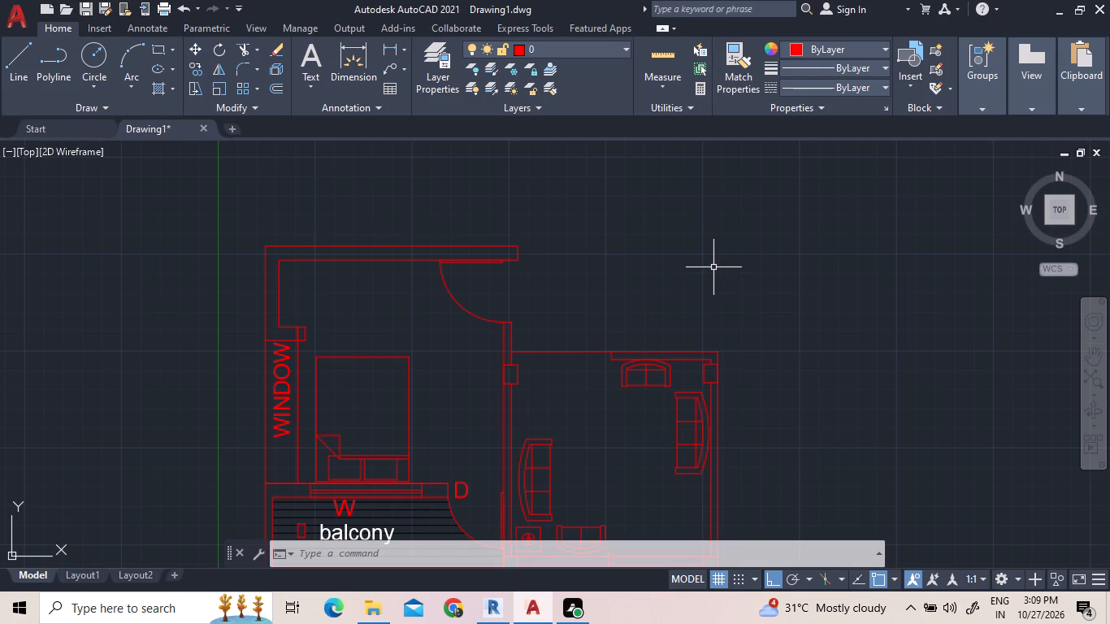
middle_click_drag(659, 279, 444, 281)
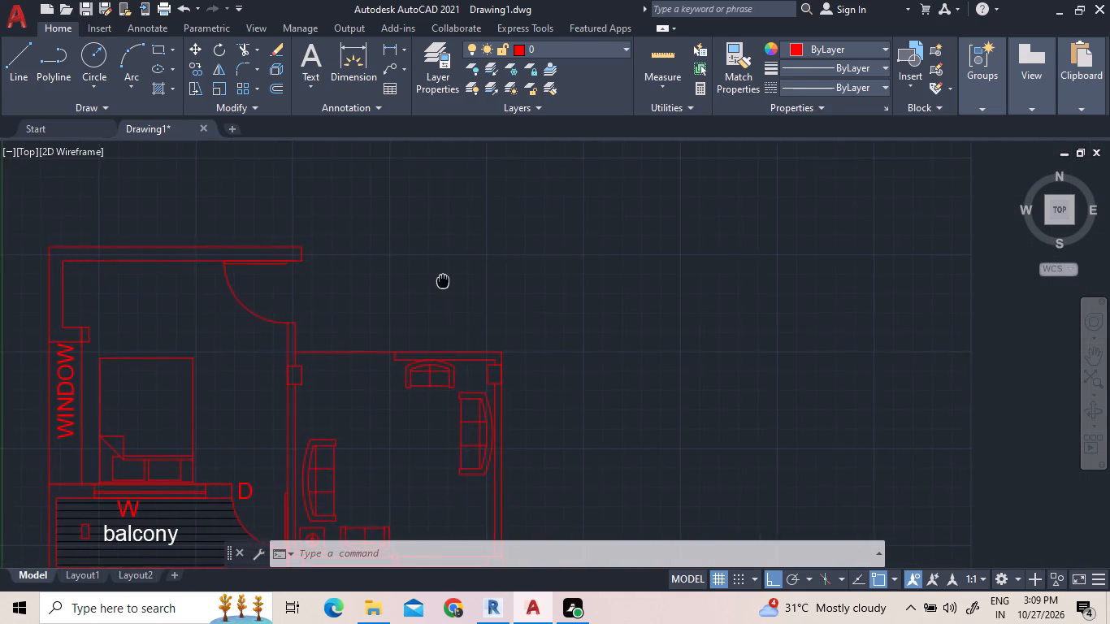
middle_click_drag(444, 281, 476, 284)
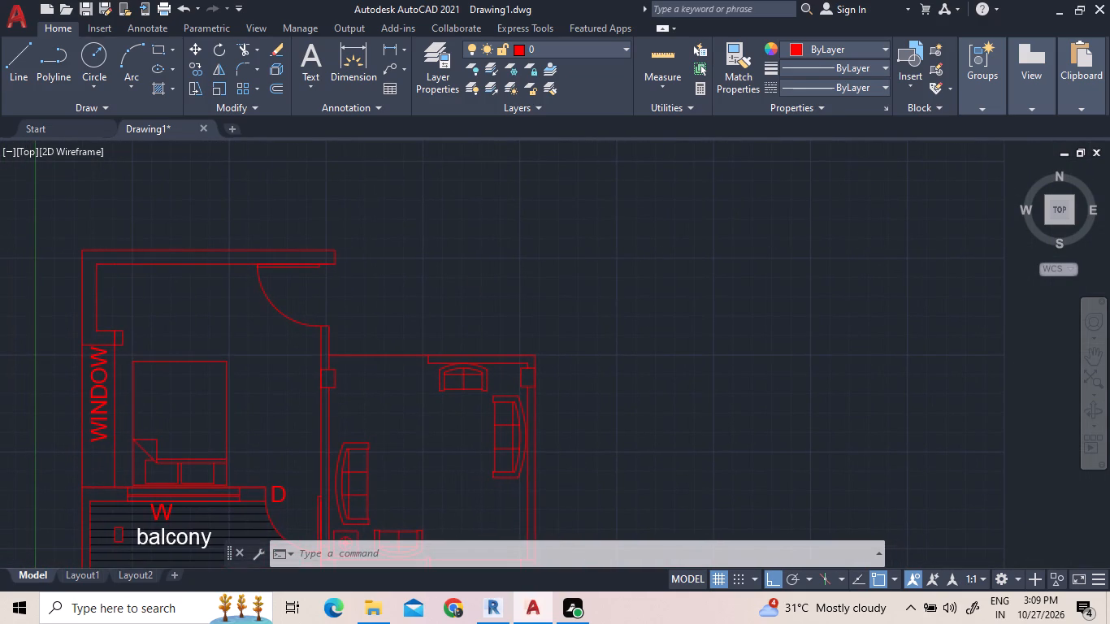
scroll(476, 284, "down", 2)
middle_click_drag(458, 278, 419, 376)
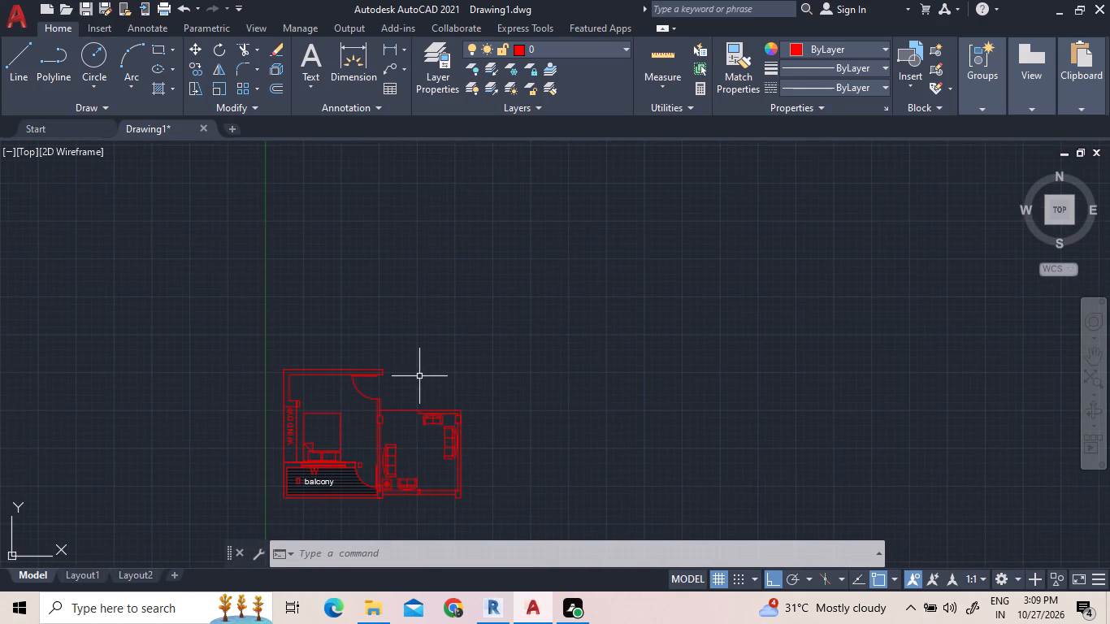
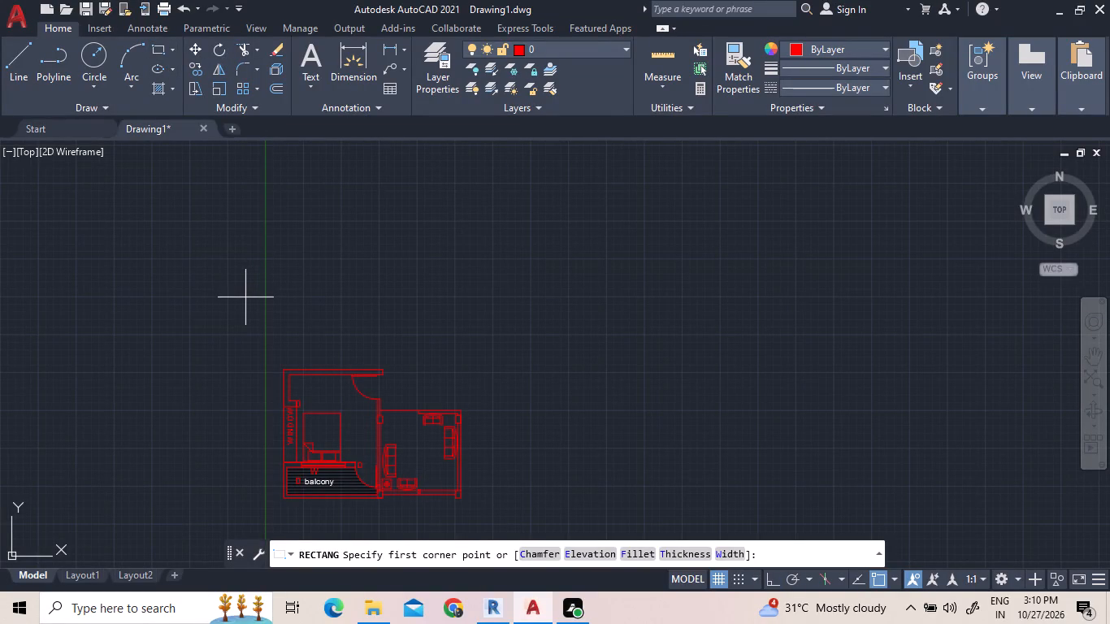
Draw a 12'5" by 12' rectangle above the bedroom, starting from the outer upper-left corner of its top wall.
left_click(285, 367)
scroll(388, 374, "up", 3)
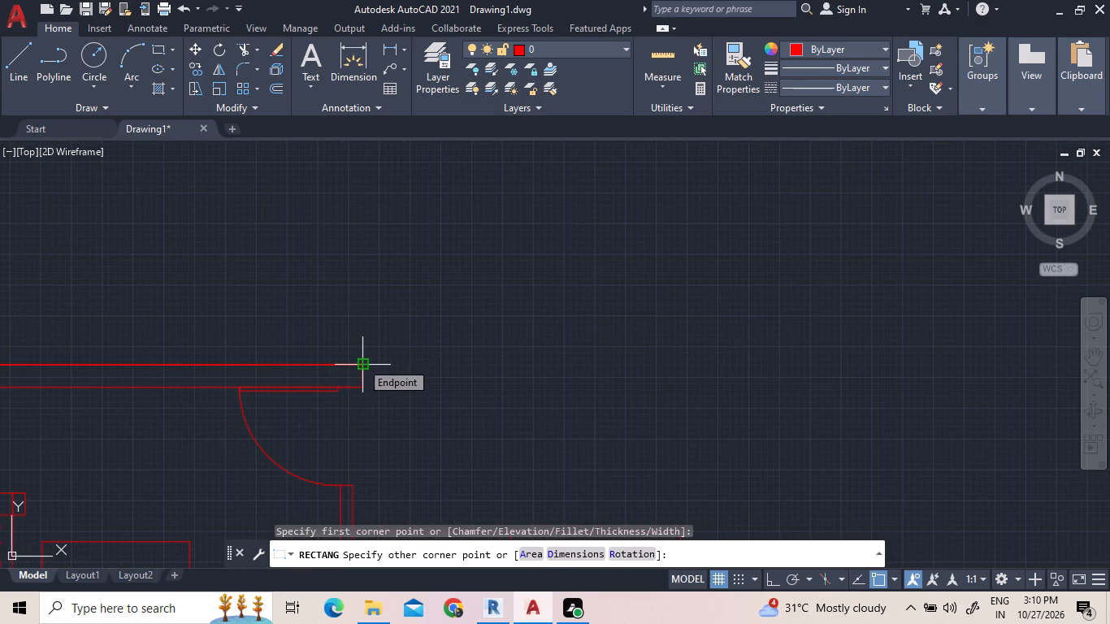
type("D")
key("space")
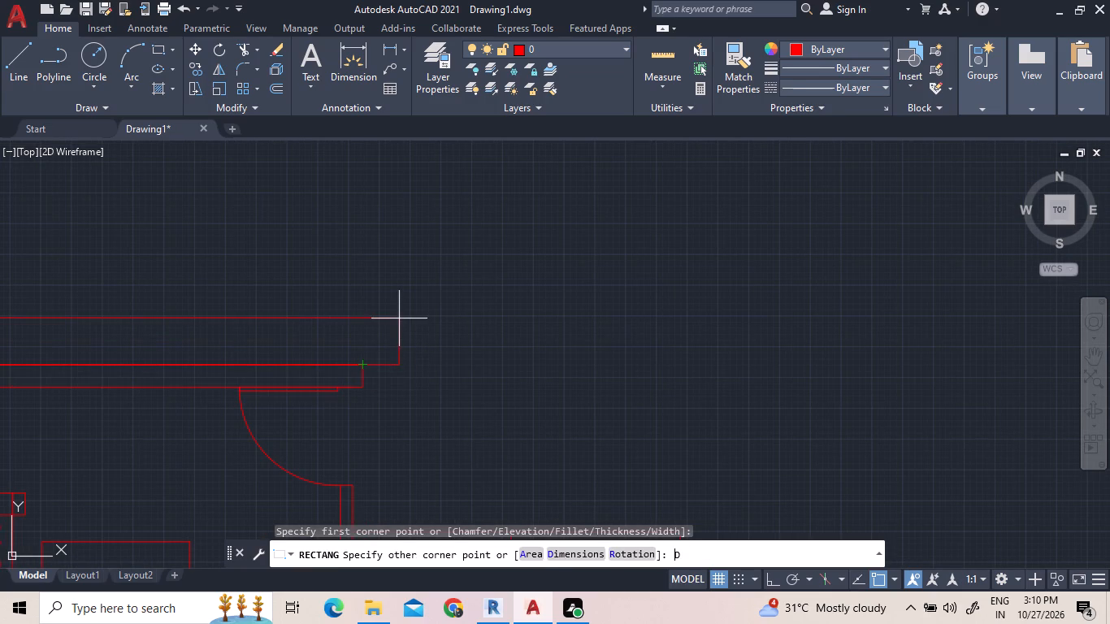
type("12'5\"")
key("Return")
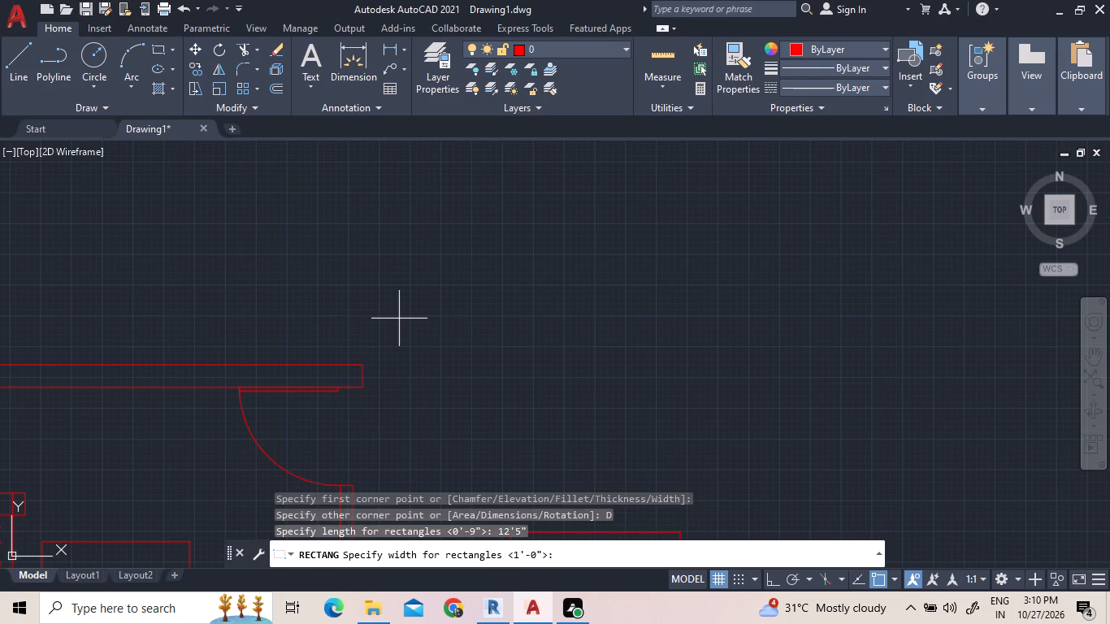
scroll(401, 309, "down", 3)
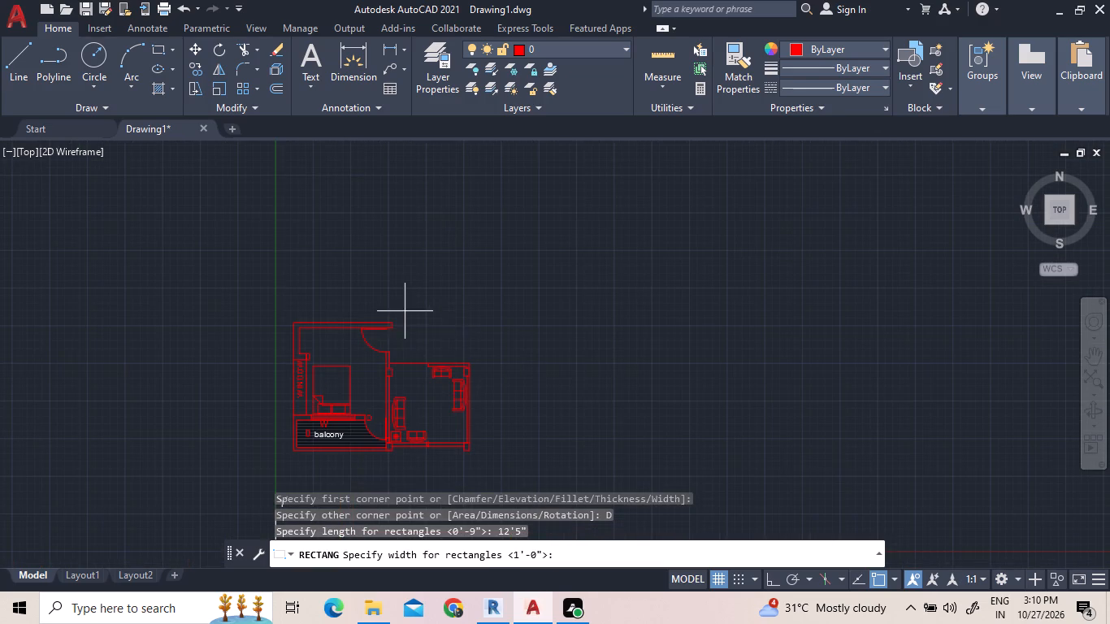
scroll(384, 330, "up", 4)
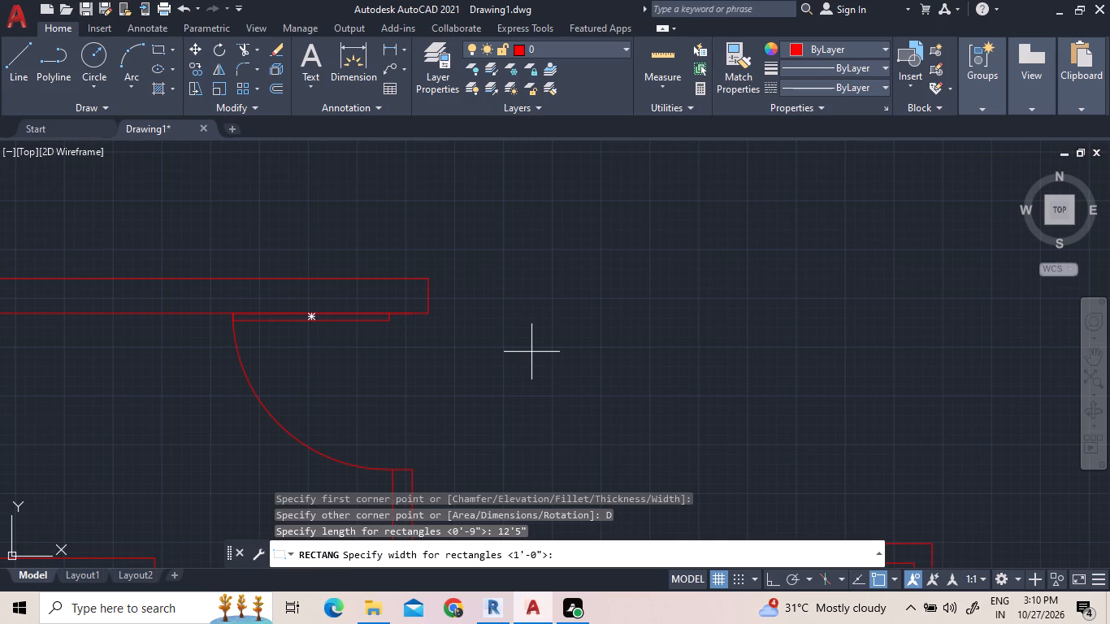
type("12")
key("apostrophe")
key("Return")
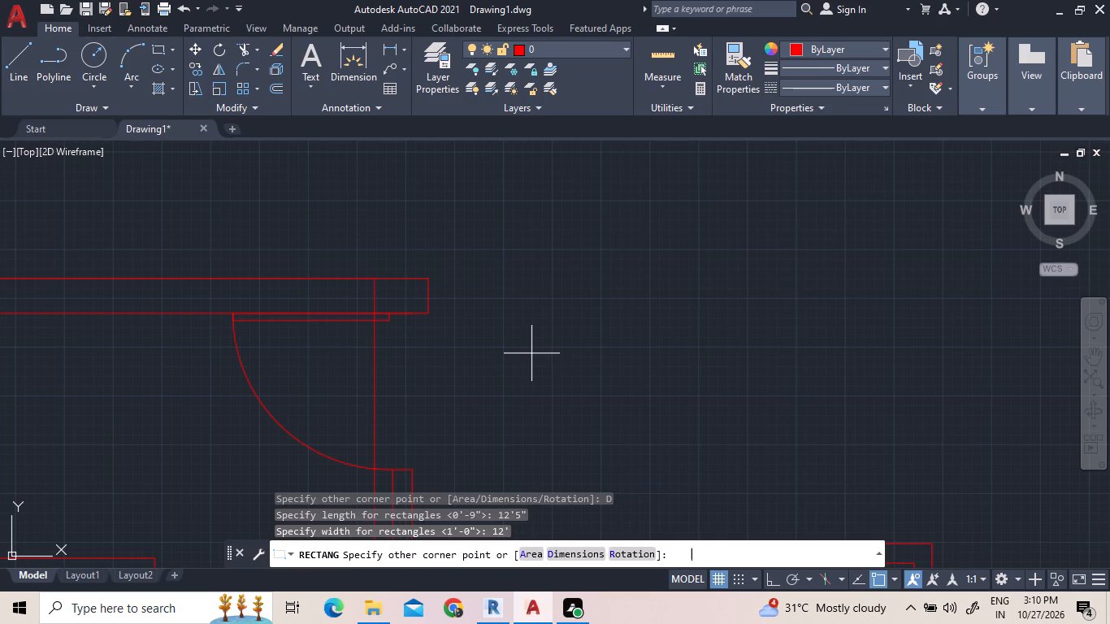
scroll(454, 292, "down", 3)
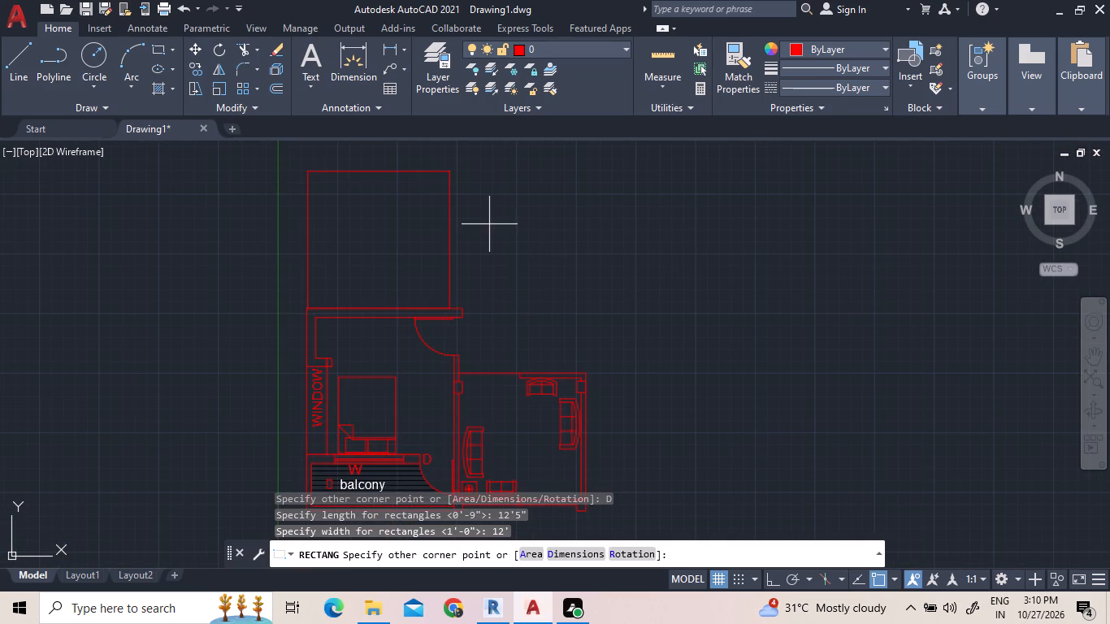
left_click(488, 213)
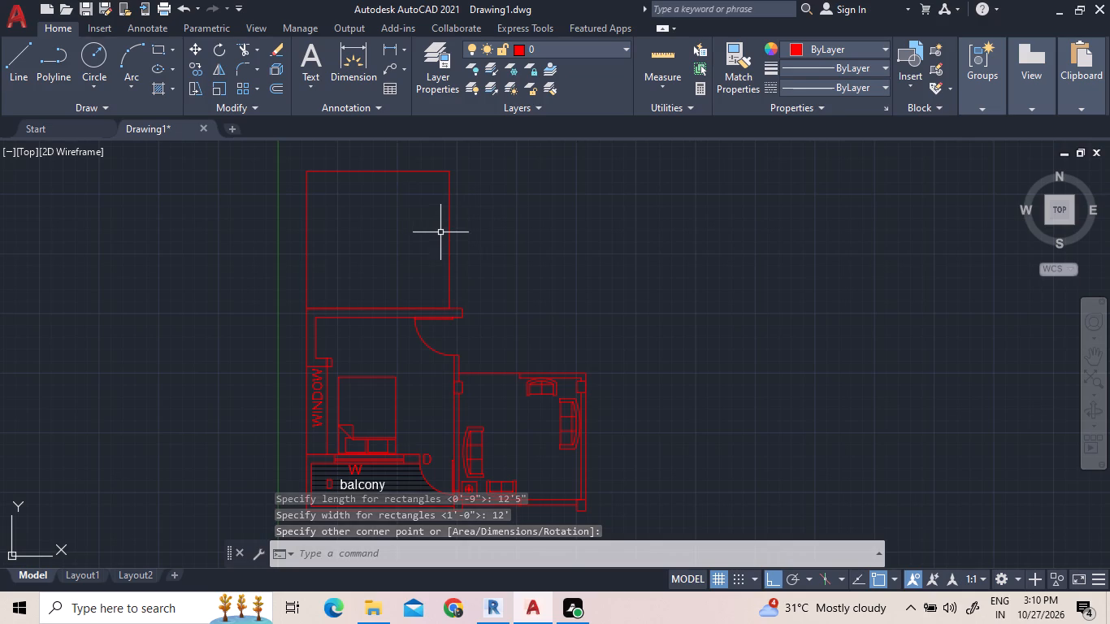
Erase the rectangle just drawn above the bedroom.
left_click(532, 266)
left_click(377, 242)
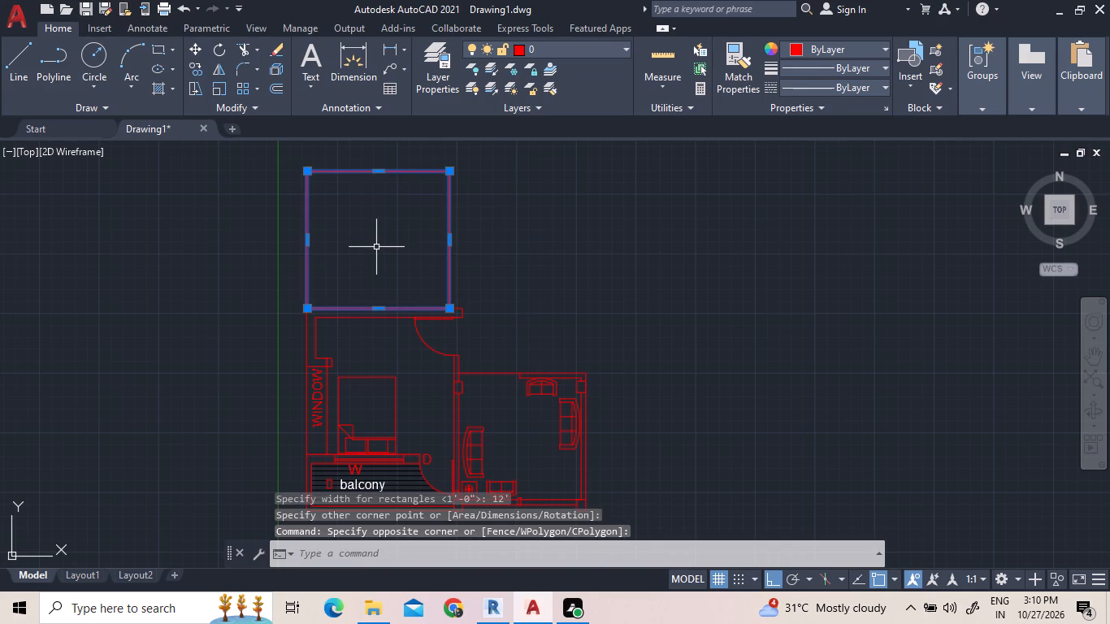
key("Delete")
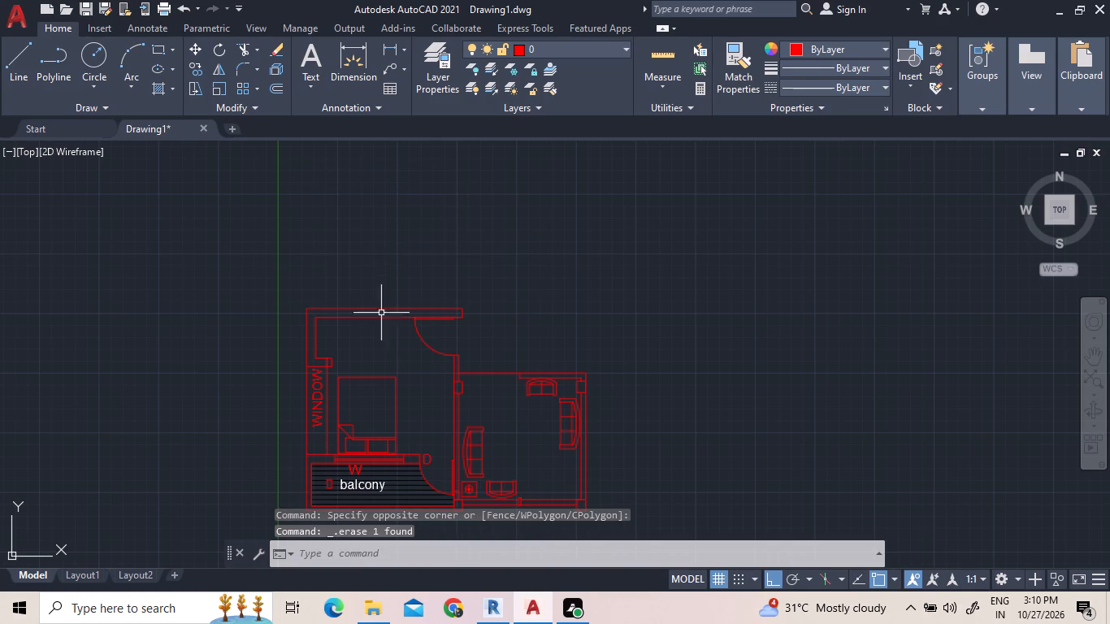
Draw a horizontal line about 23'-6" long well above the bedroom, spanning beyond both of its side walls.
middle_click_drag(403, 353, 323, 331)
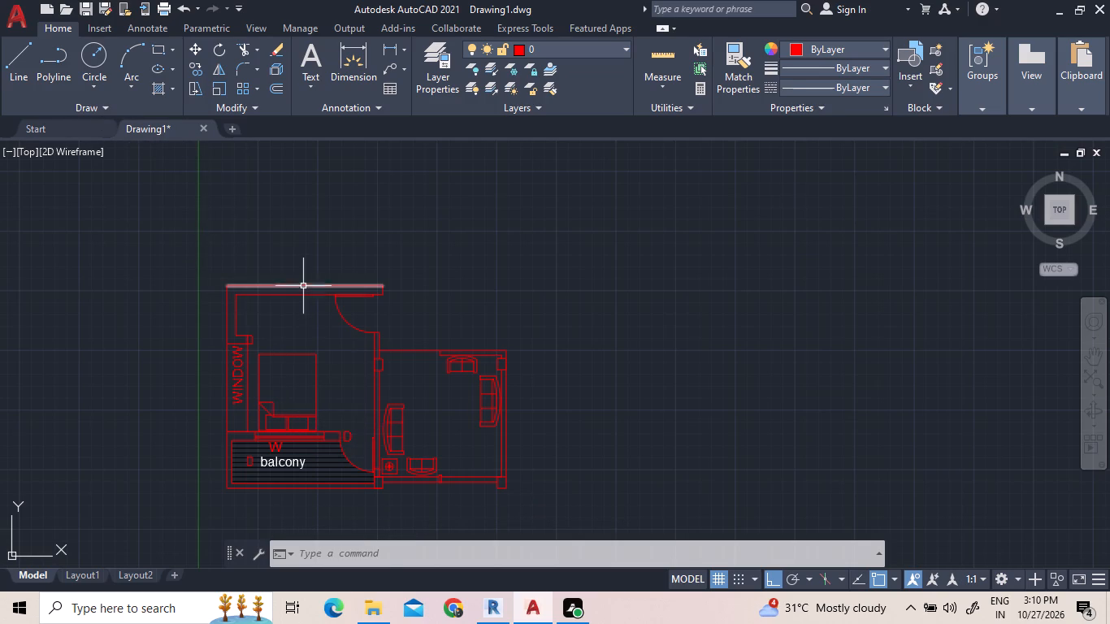
middle_click_drag(290, 220, 255, 407)
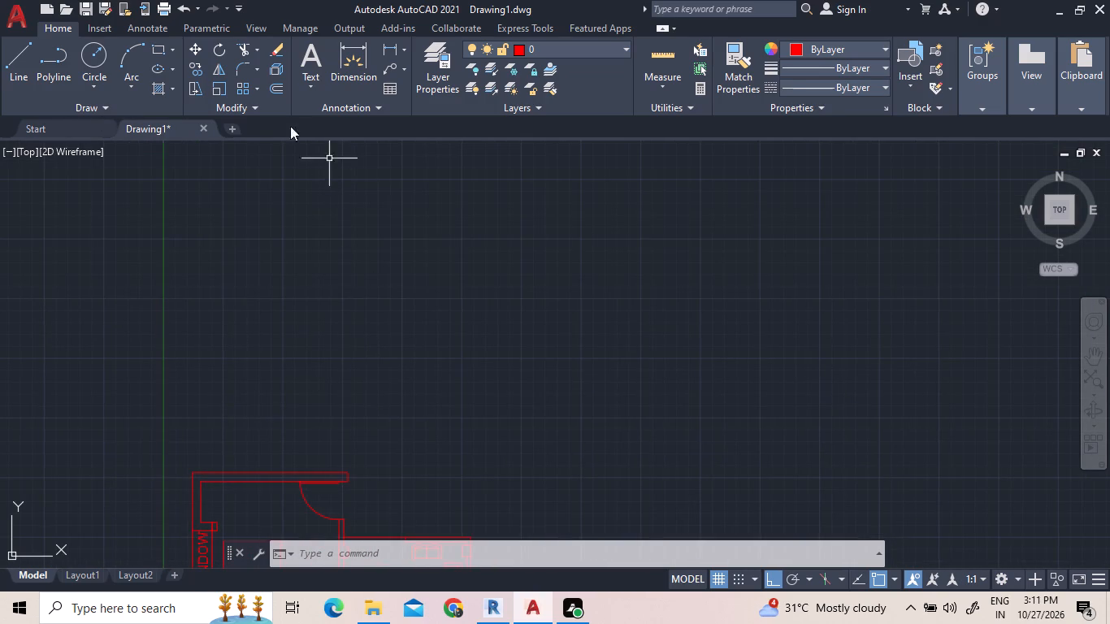
left_click(21, 57)
left_click(154, 218)
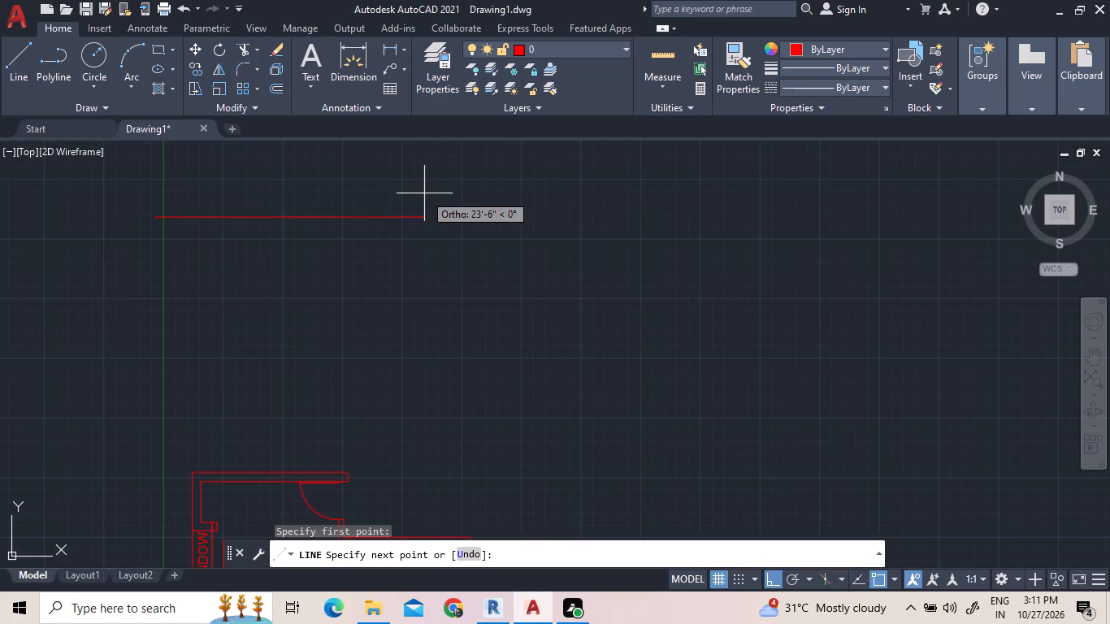
left_click(427, 197)
right_click(527, 211)
left_click(551, 222)
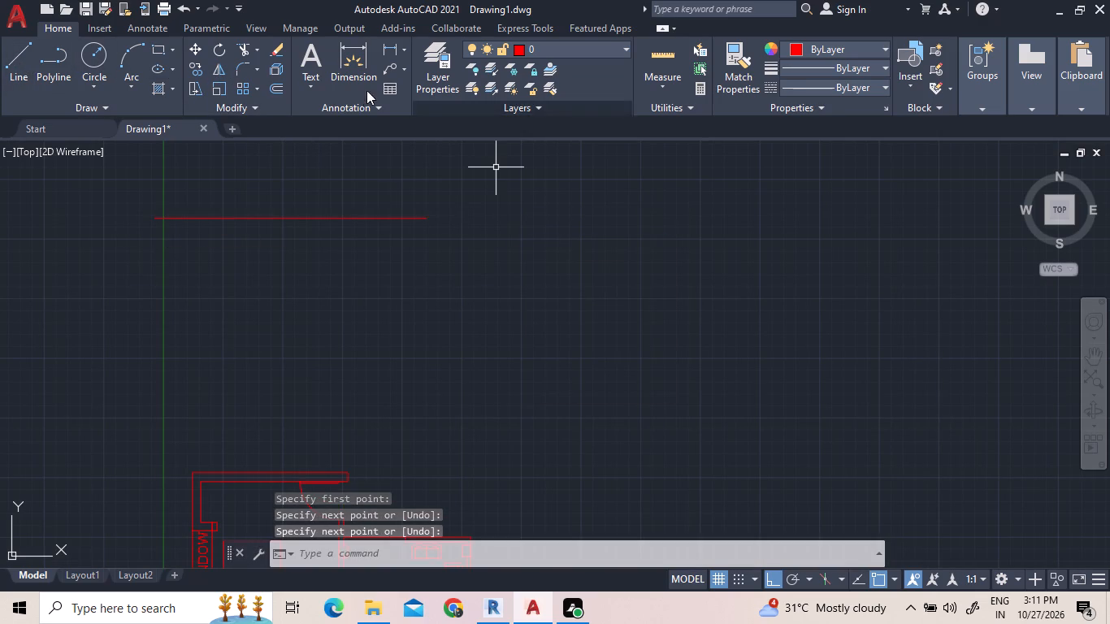
Extend the outer and inner lines of the bedroom's left wall up to the new horizontal line.
left_click(254, 54)
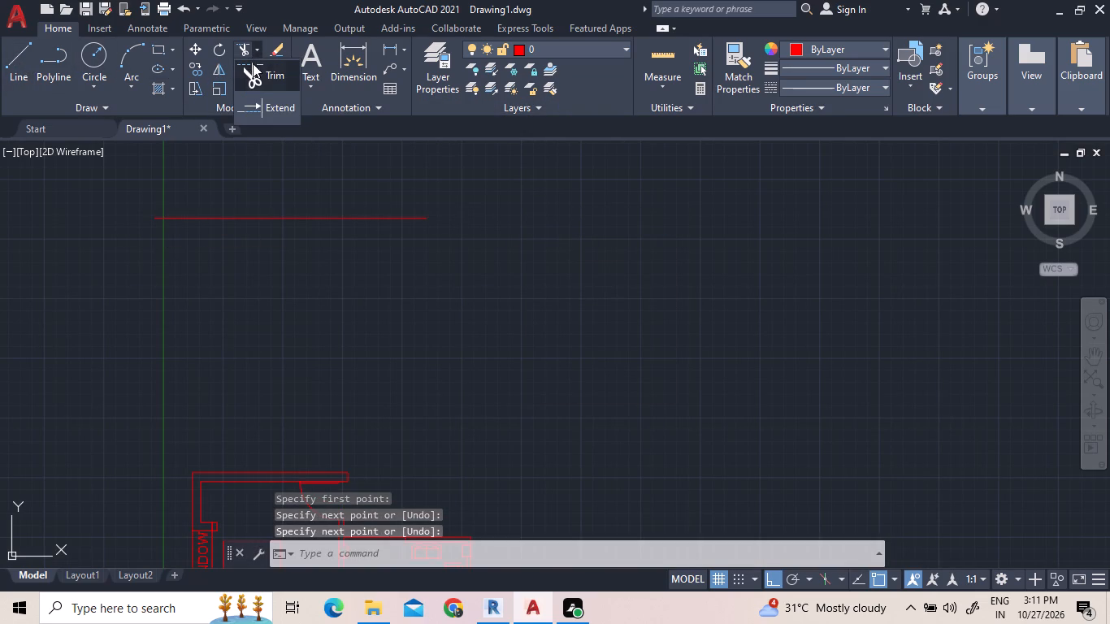
left_click(245, 100)
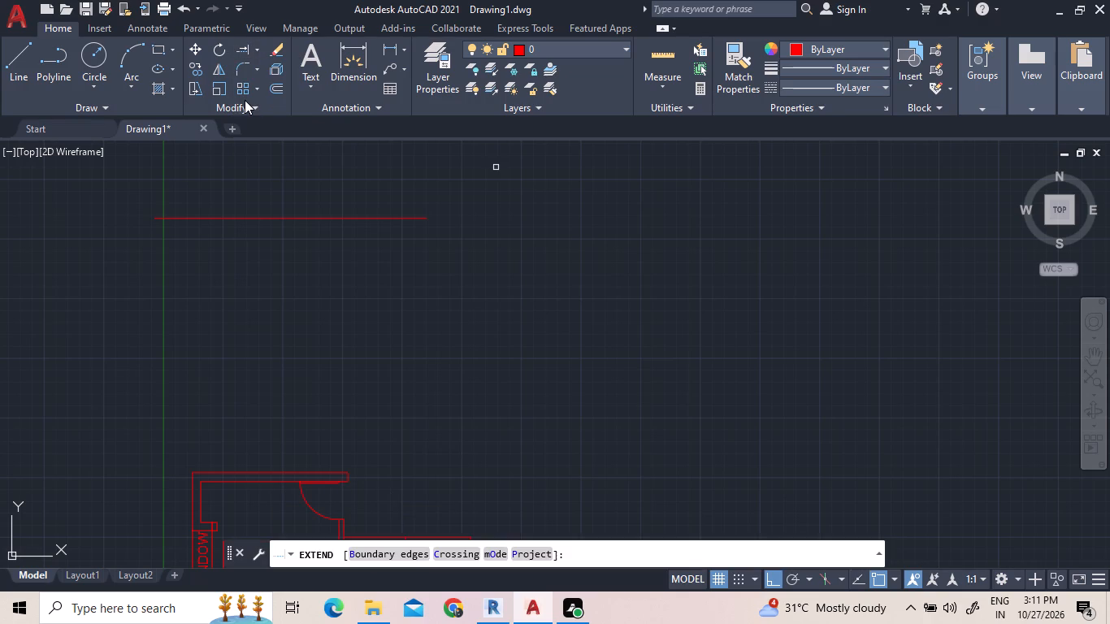
left_click(193, 487)
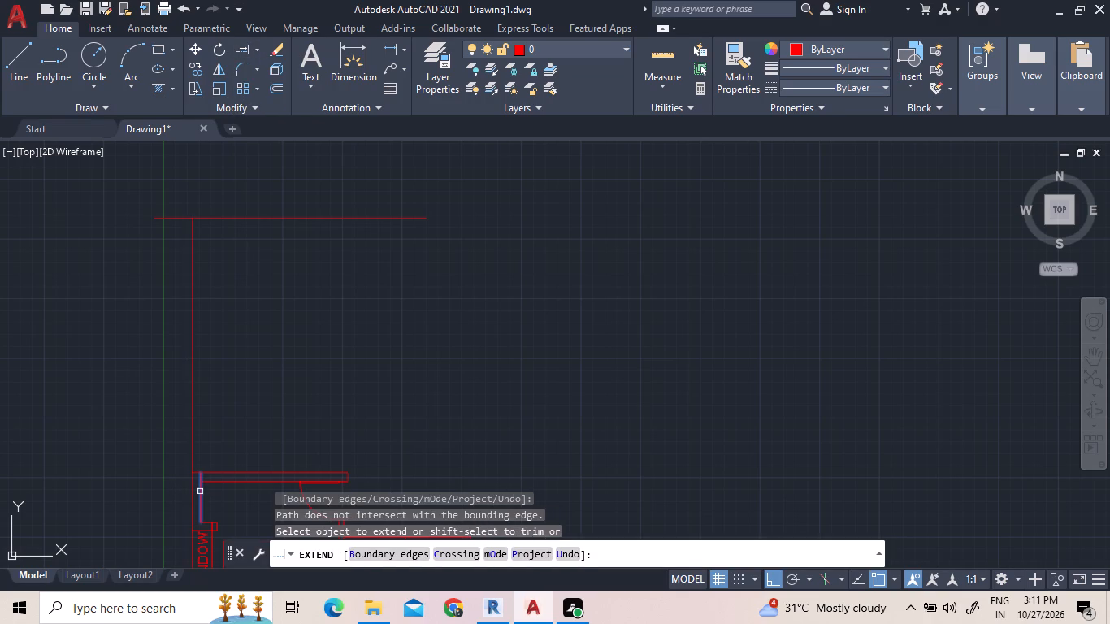
left_click(201, 492)
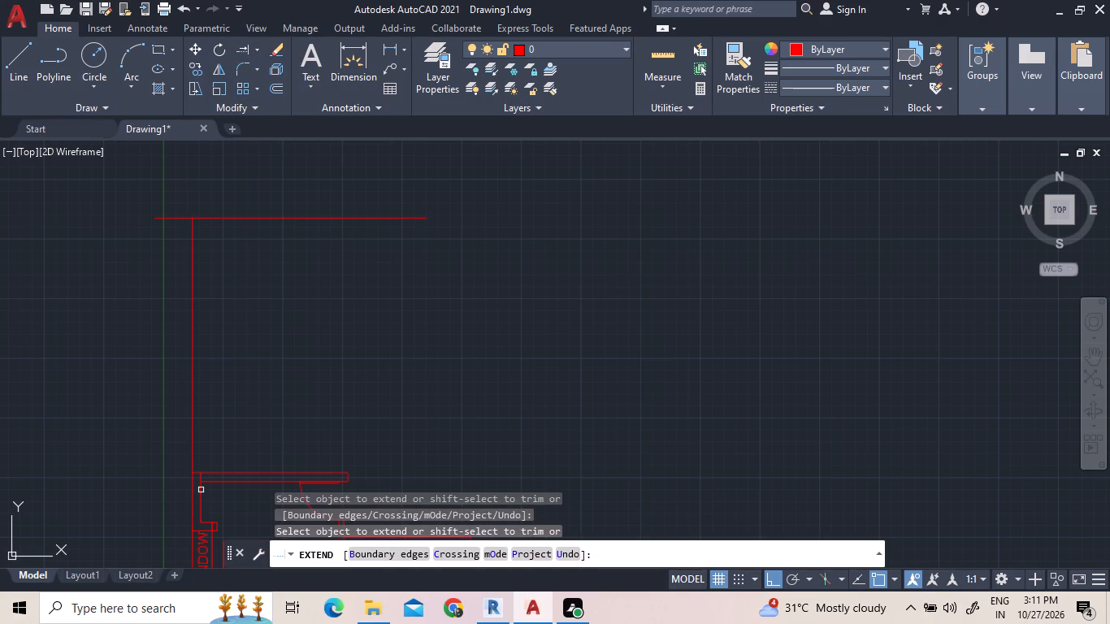
left_click(200, 492)
Extend both lines of the bedroom's right wall through the top wall up to the new horizontal line.
scroll(331, 394, "down", 3)
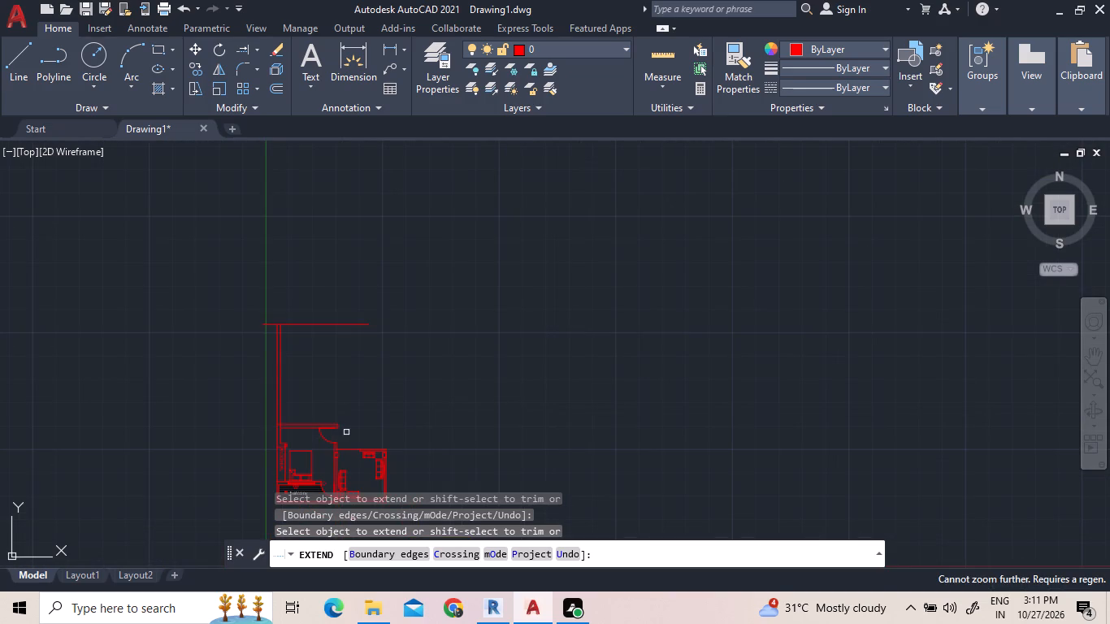
scroll(317, 448, "up", 2)
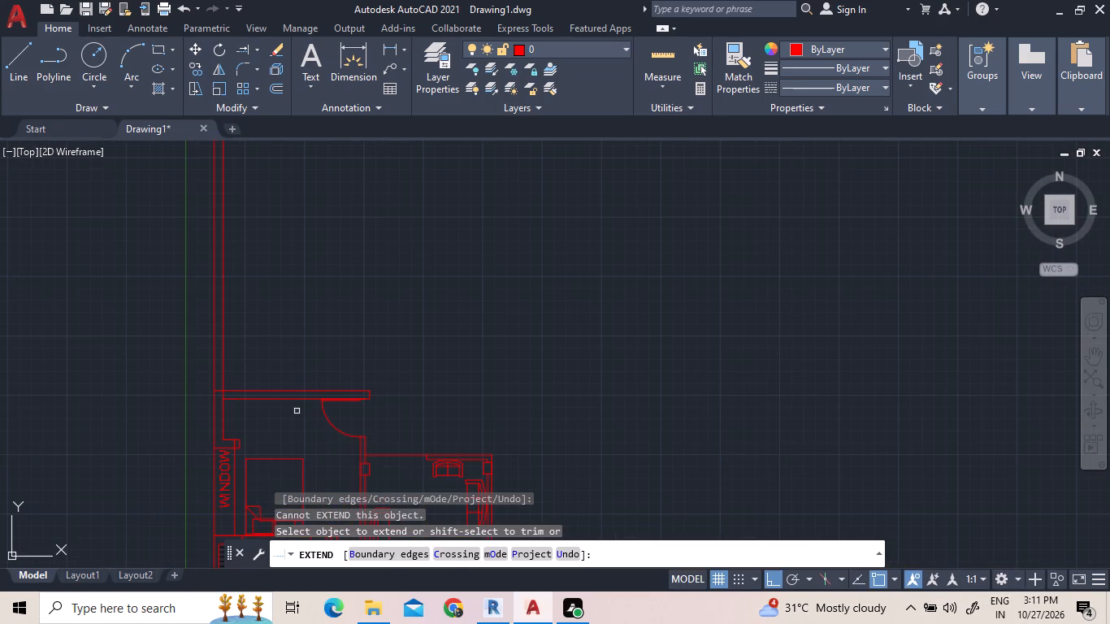
triple_click(361, 445)
left_click(361, 435)
left_click(359, 419)
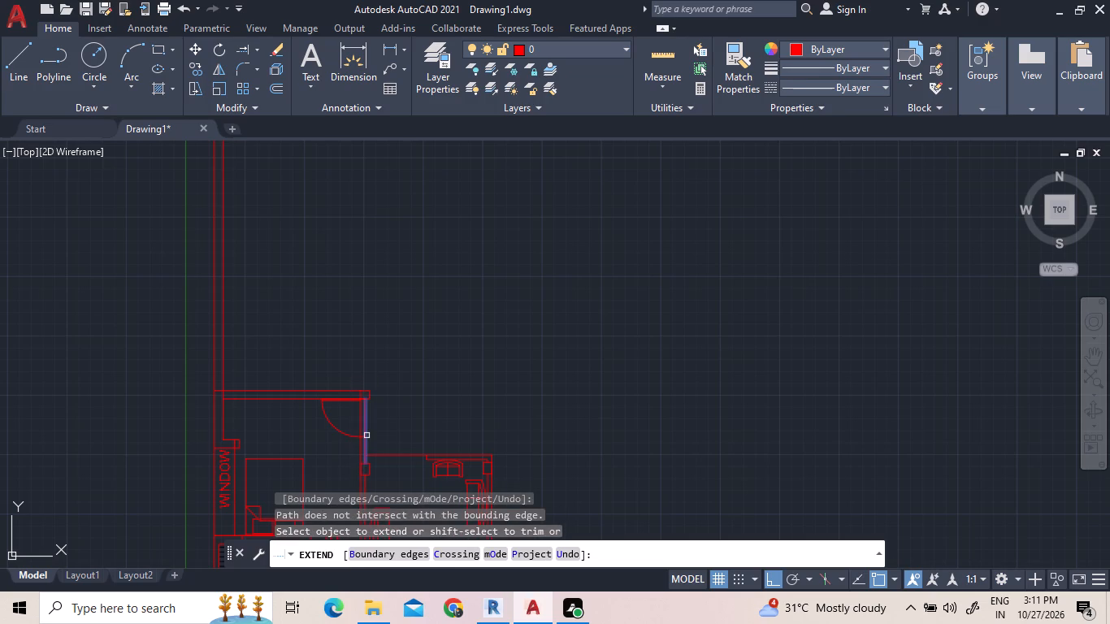
left_click(366, 435)
left_click(363, 410)
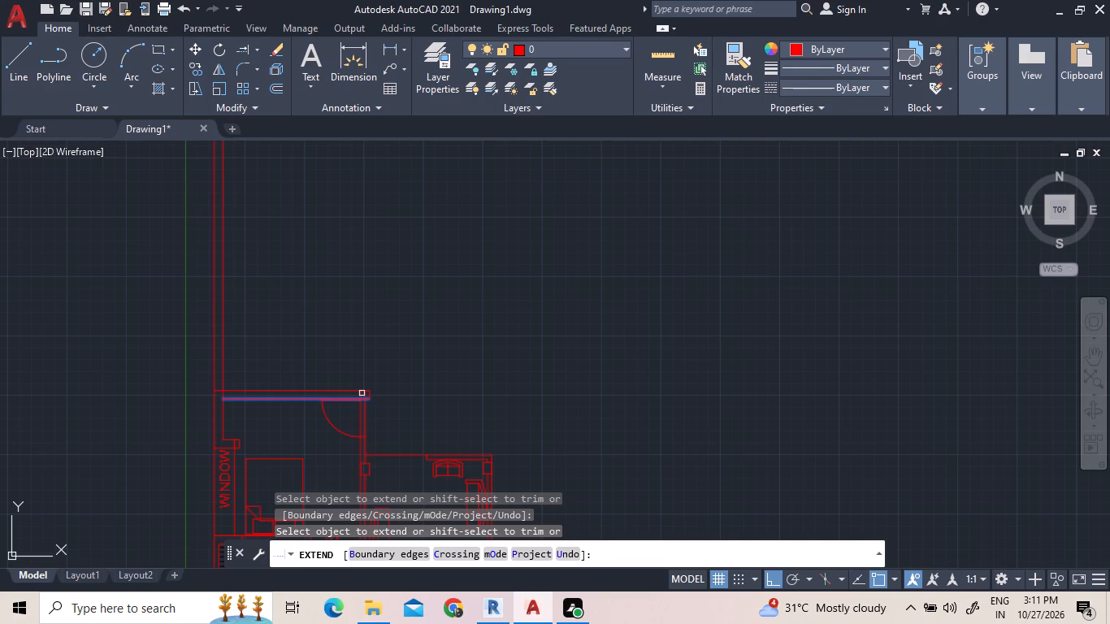
scroll(358, 396, "up", 5)
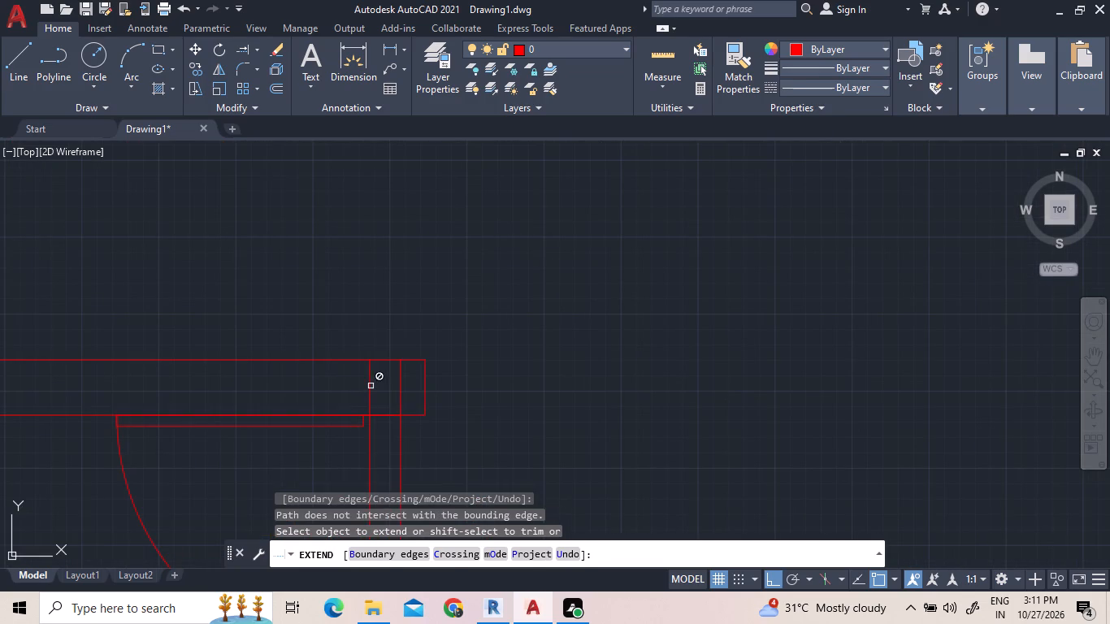
scroll(371, 386, "down", 8)
left_click(430, 410)
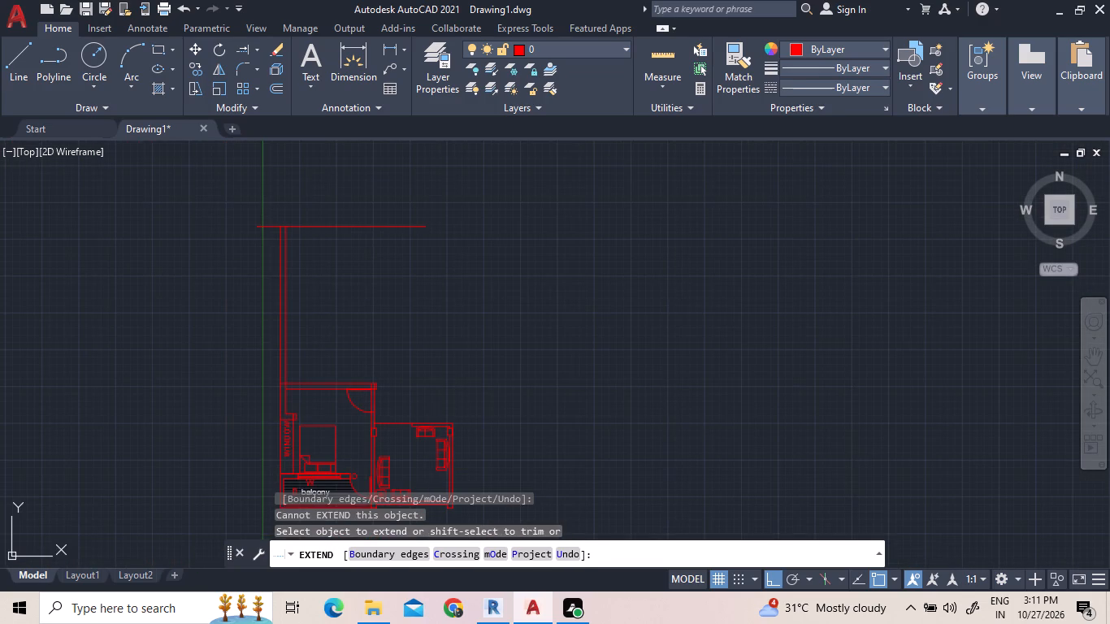
left_click(364, 401)
scroll(376, 429, "up", 1)
scroll(399, 392, "down", 2)
scroll(393, 459, "up", 3)
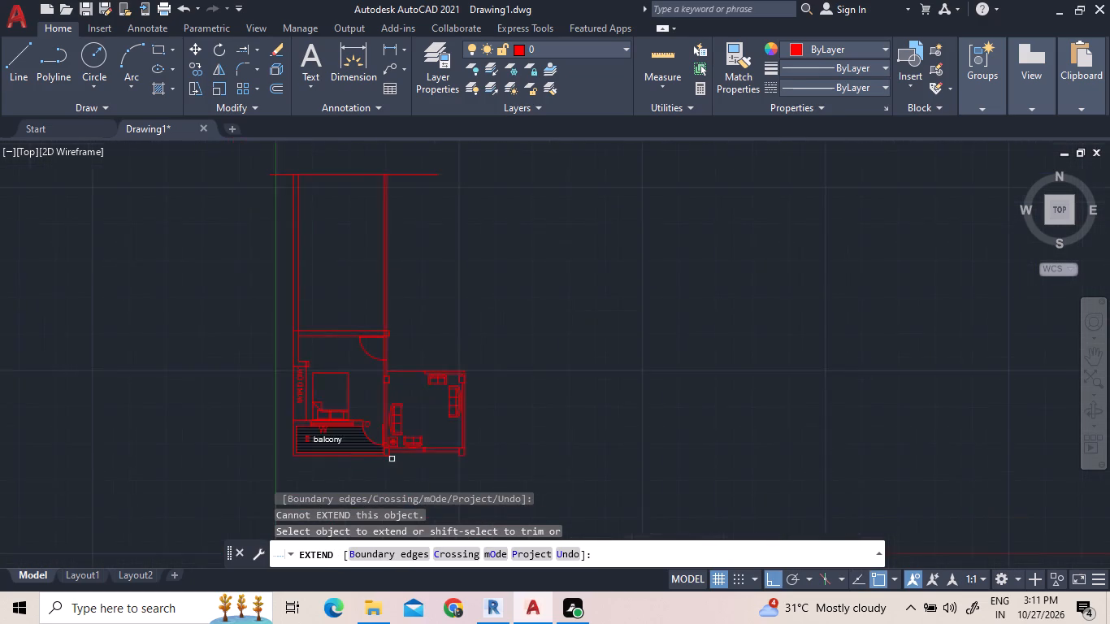
scroll(388, 419, "up", 1)
scroll(375, 407, "down", 2)
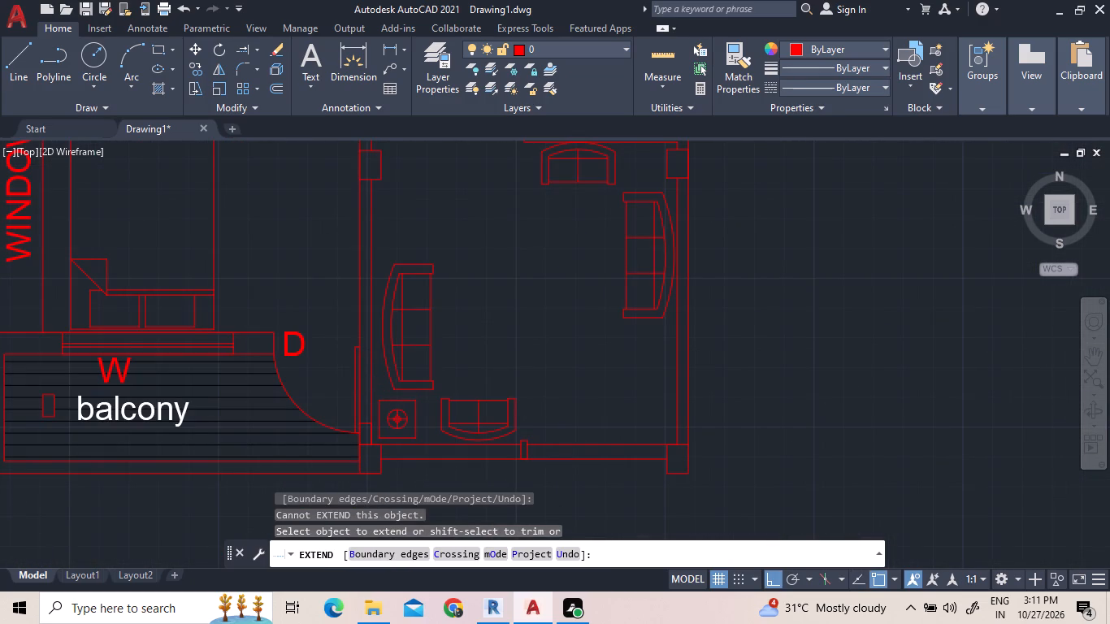
scroll(377, 427, "down", 2)
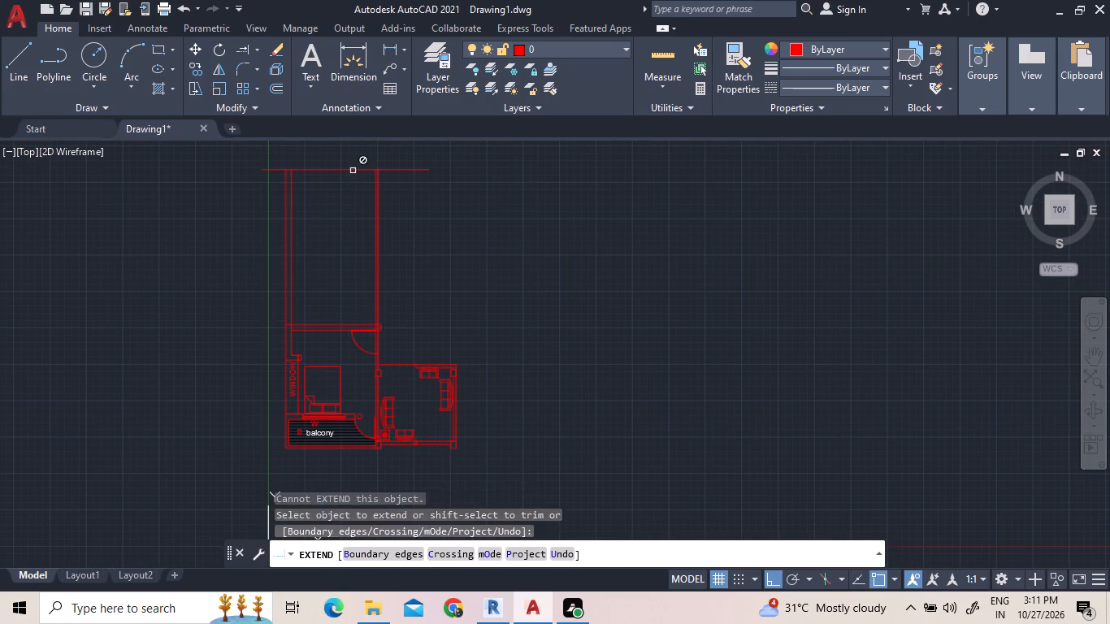
scroll(364, 154, "up", 2)
scroll(377, 232, "down", 2)
scroll(384, 404, "up", 3)
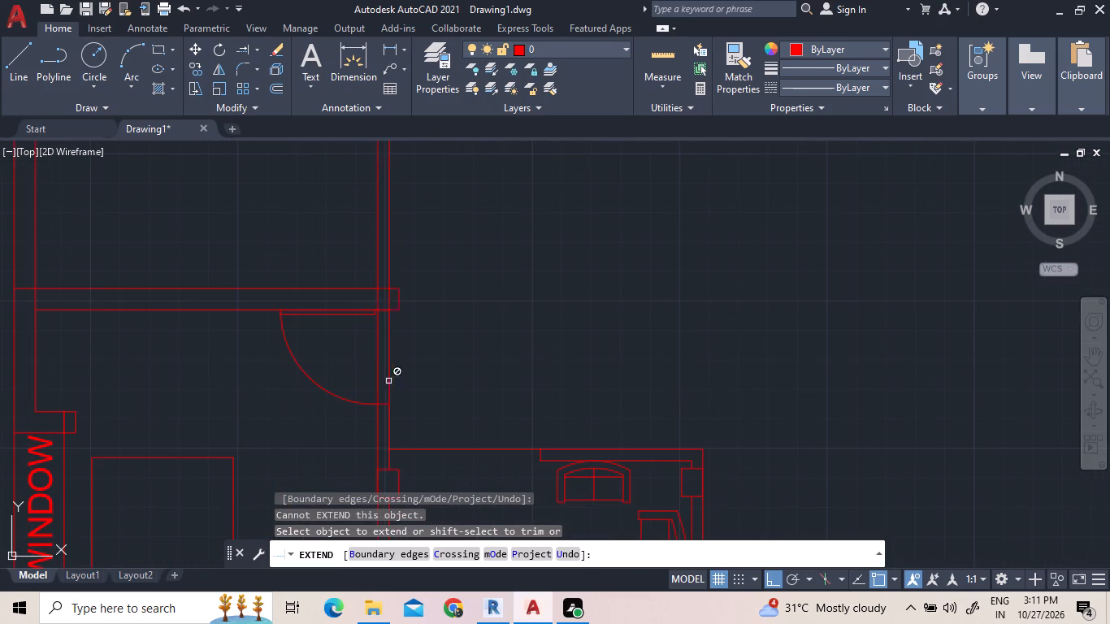
right_click(411, 271)
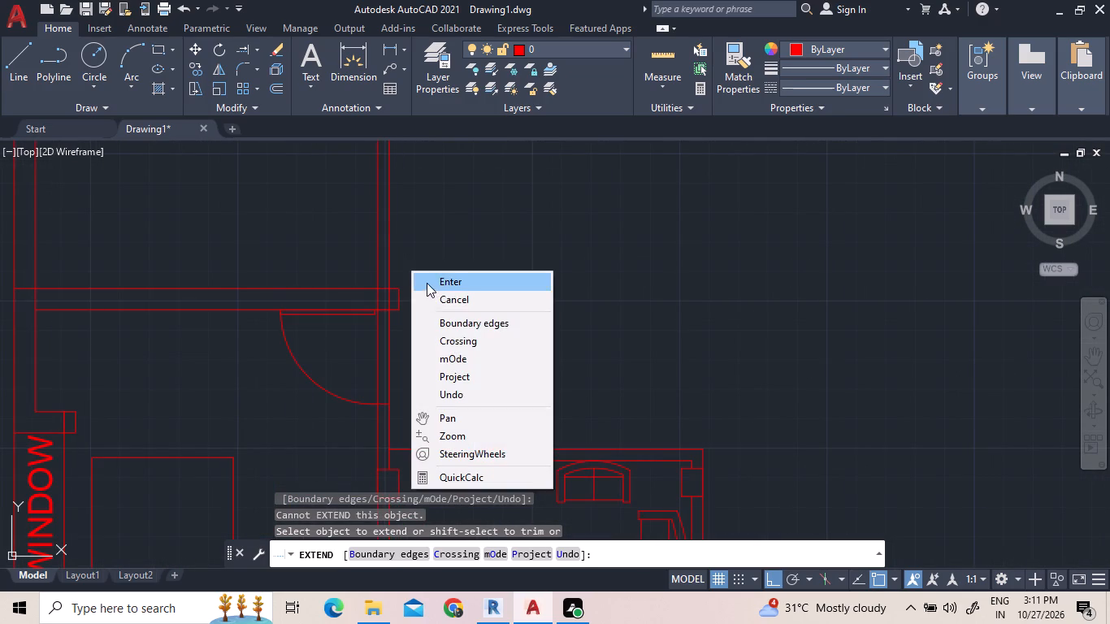
left_click(427, 283)
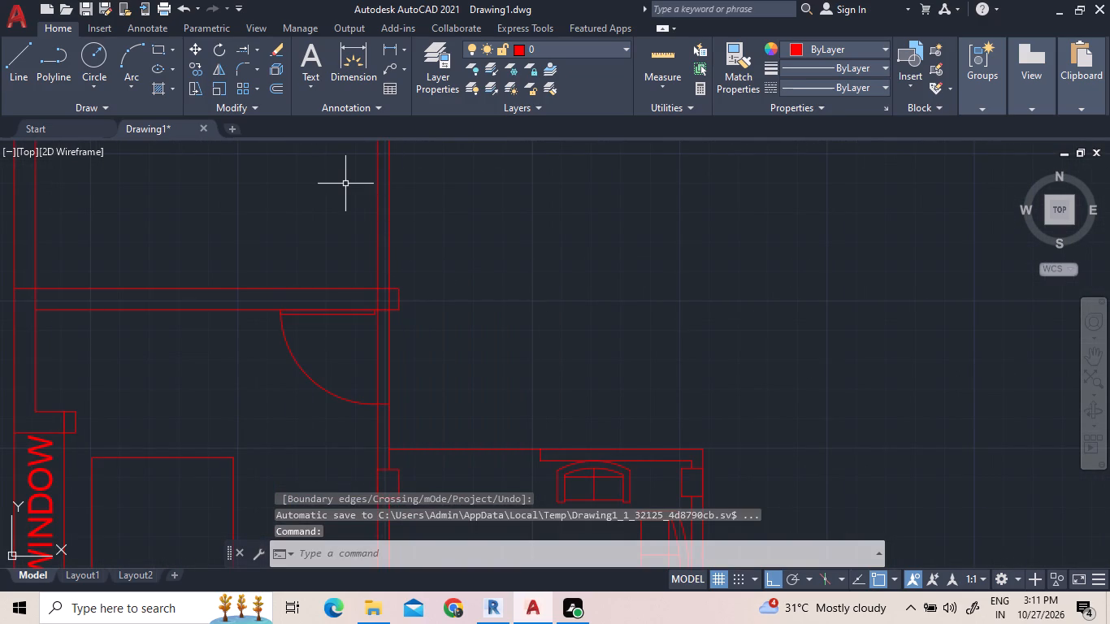
Trim off the end of the bedroom's top wall that projects past the right wall's outer line, including its end cap.
left_click(254, 42)
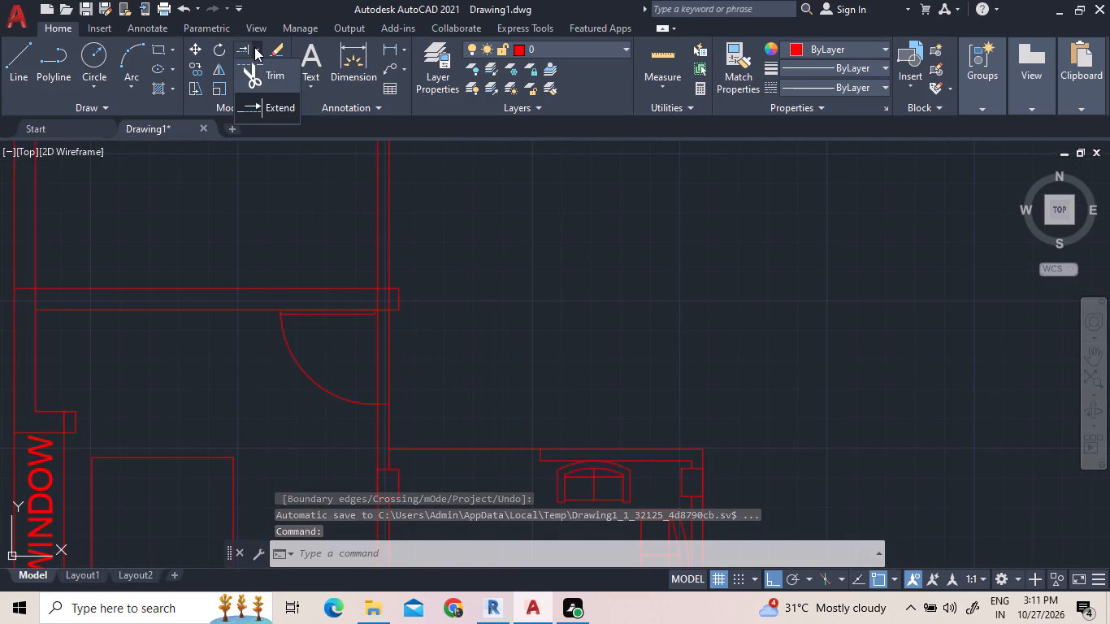
left_click(259, 84)
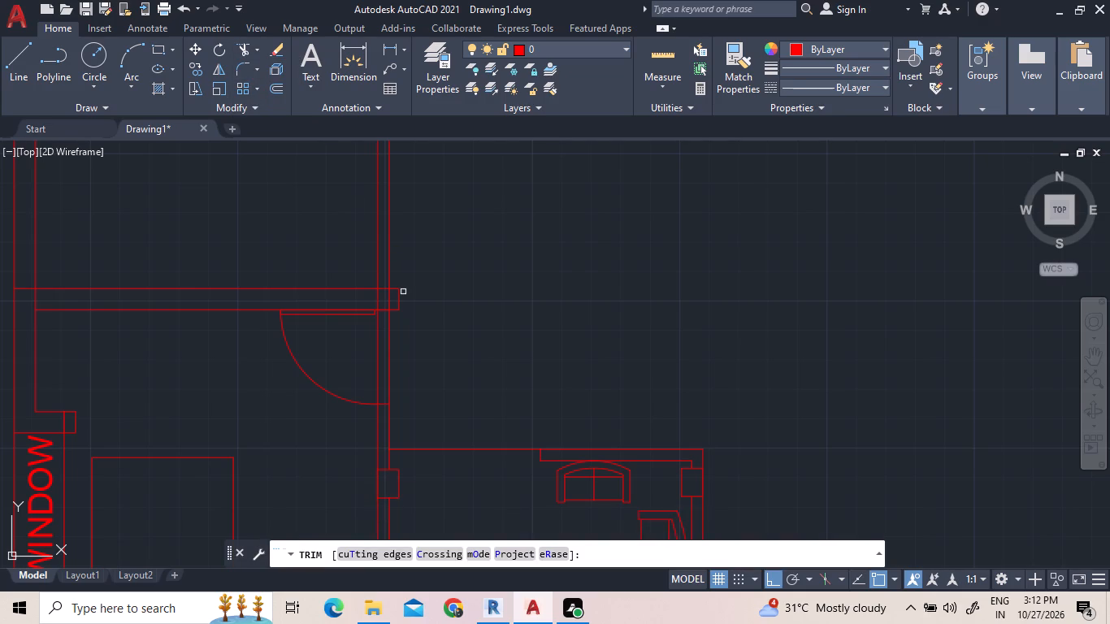
left_click(392, 288)
left_click(392, 312)
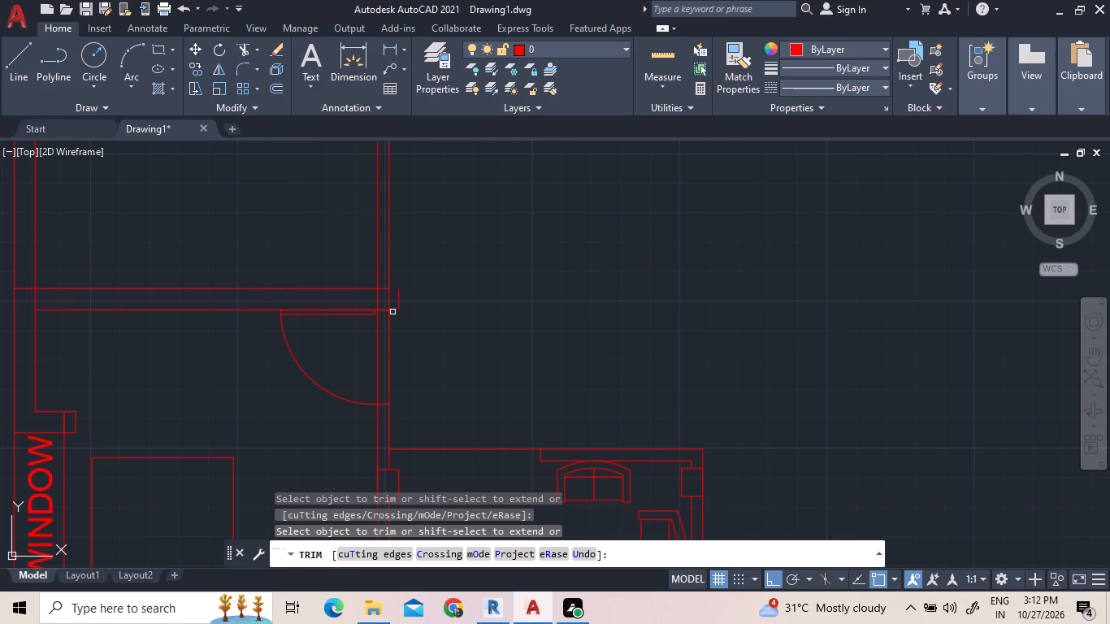
left_click(399, 295)
Trim the overlapping wall-line segments inside both corners where the bedroom's top wall meets the right and left walls.
scroll(429, 349, "down", 4)
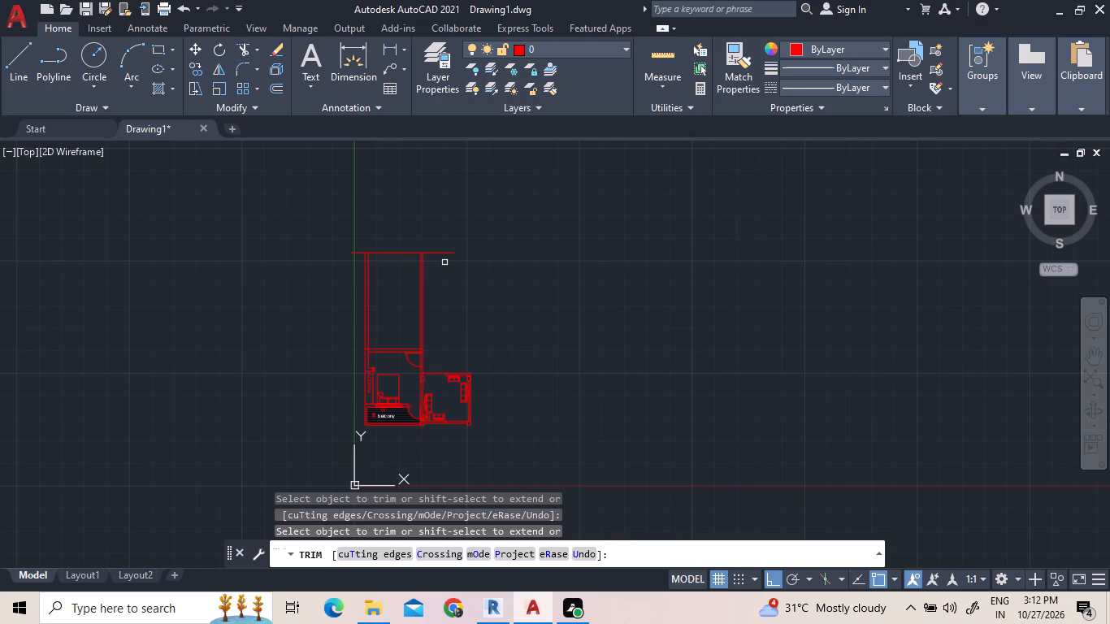
scroll(428, 354, "up", 3)
left_click(400, 331)
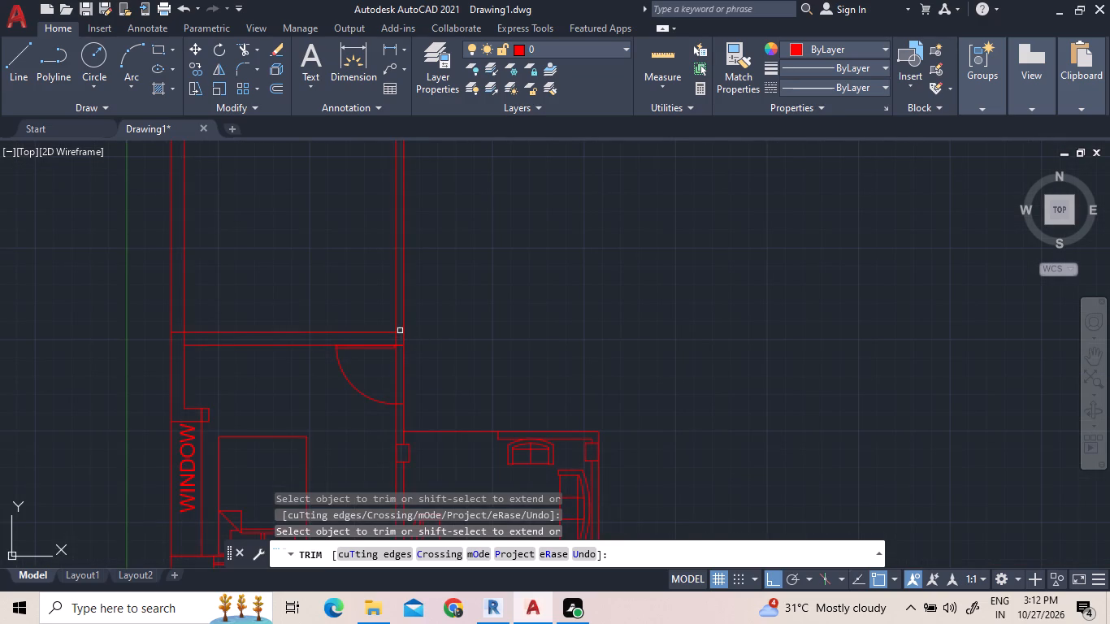
left_click(395, 339)
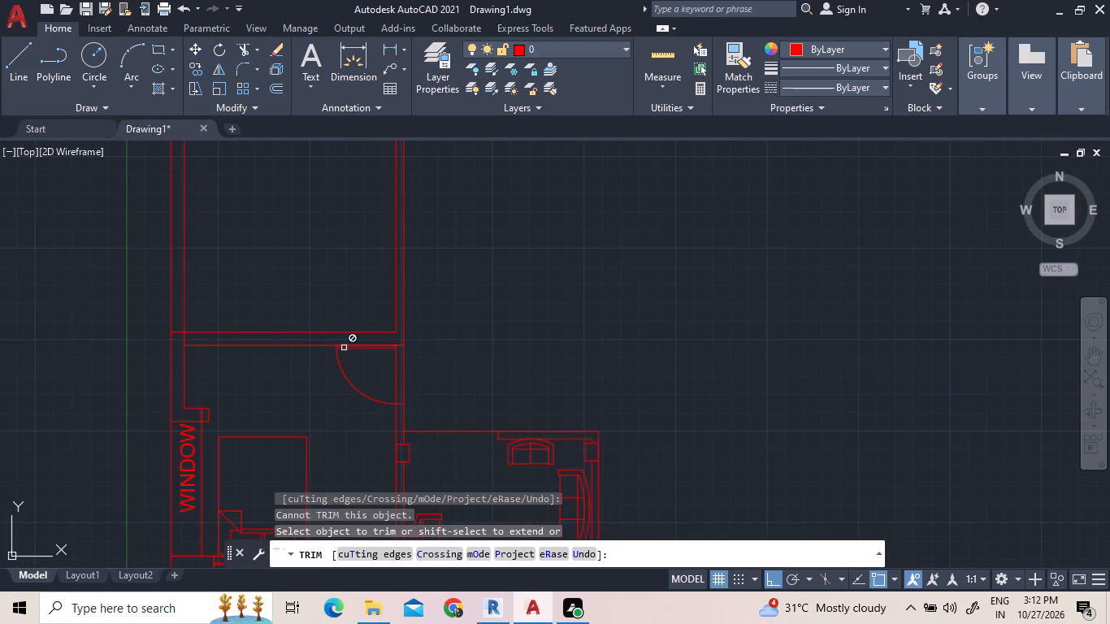
left_click(183, 337)
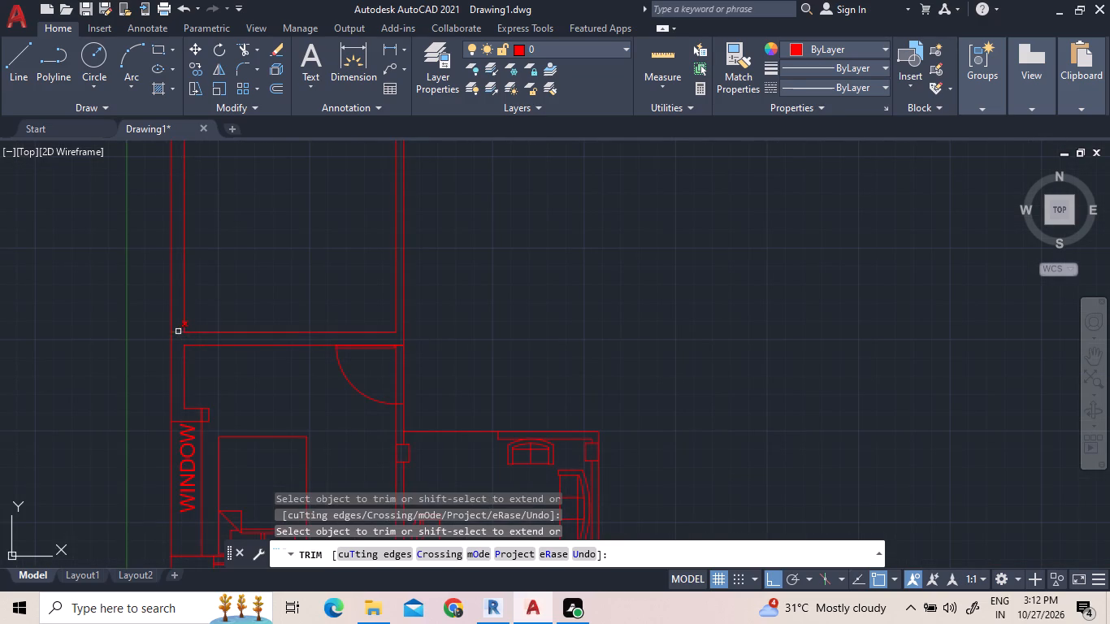
left_click(178, 331)
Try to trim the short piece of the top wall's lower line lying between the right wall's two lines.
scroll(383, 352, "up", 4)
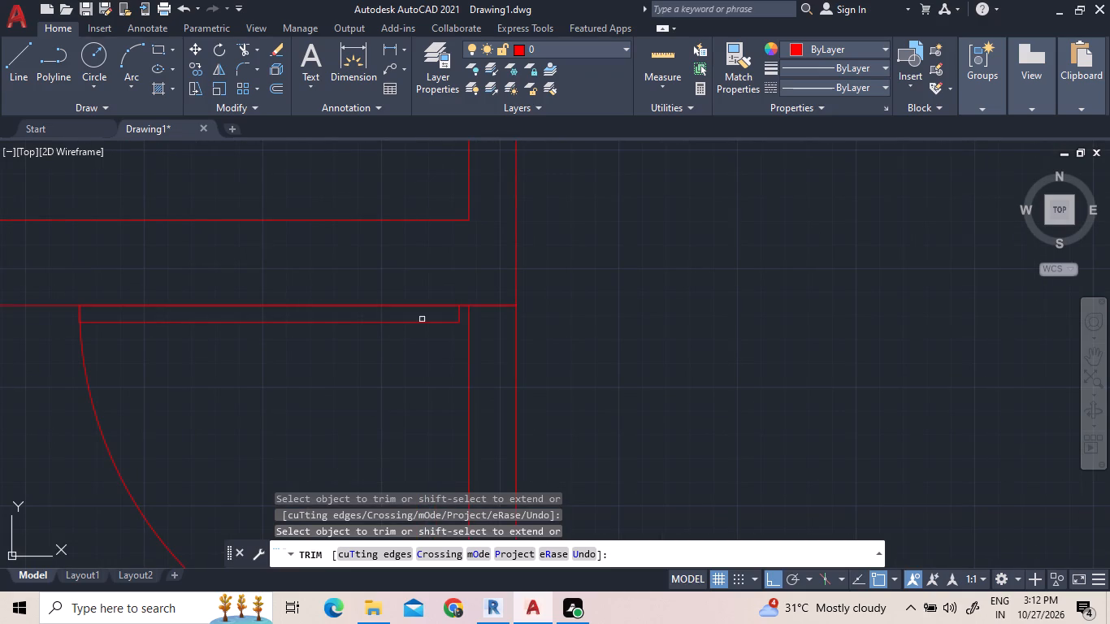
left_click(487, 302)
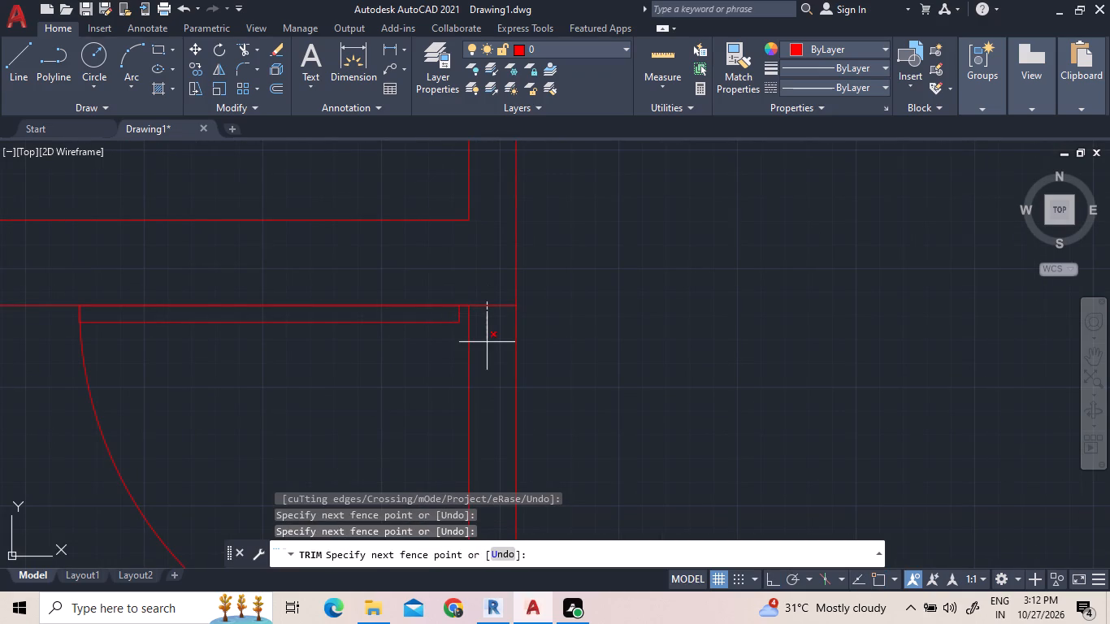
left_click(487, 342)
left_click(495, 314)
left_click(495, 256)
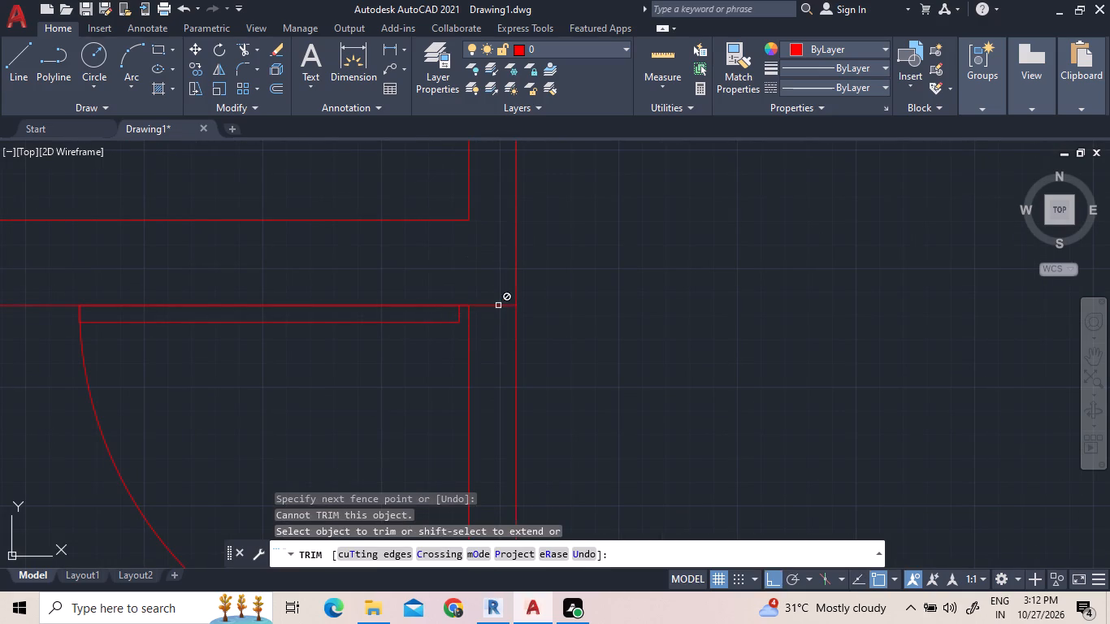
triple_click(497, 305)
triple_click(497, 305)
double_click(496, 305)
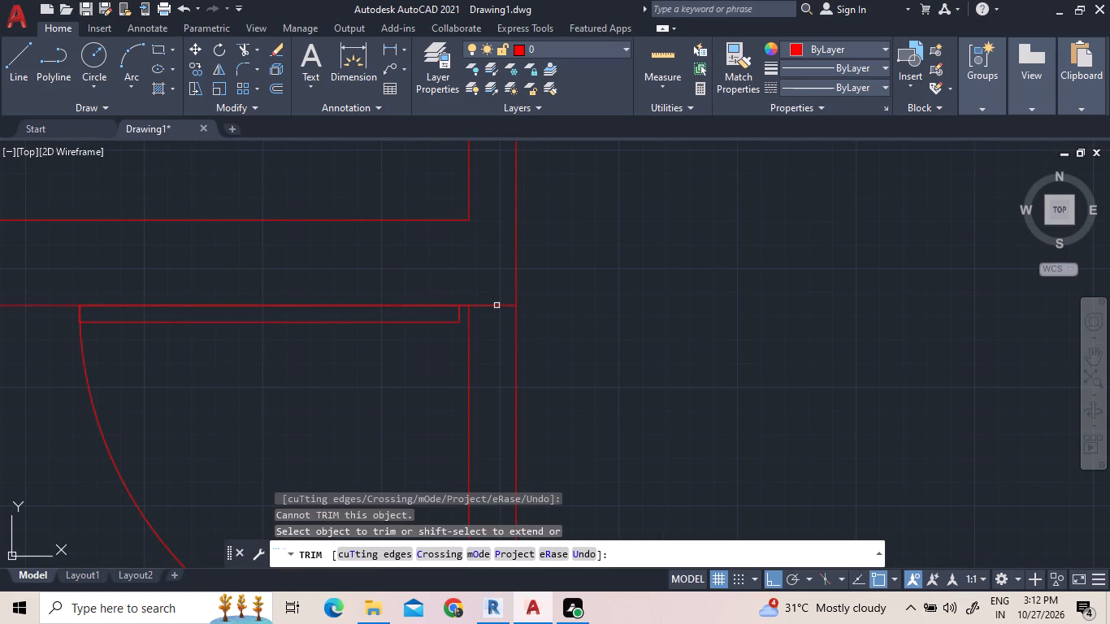
Trim both lines of the bedroom's right wall across the door opening with a fence.
scroll(561, 303, "down", 2)
left_click(576, 329)
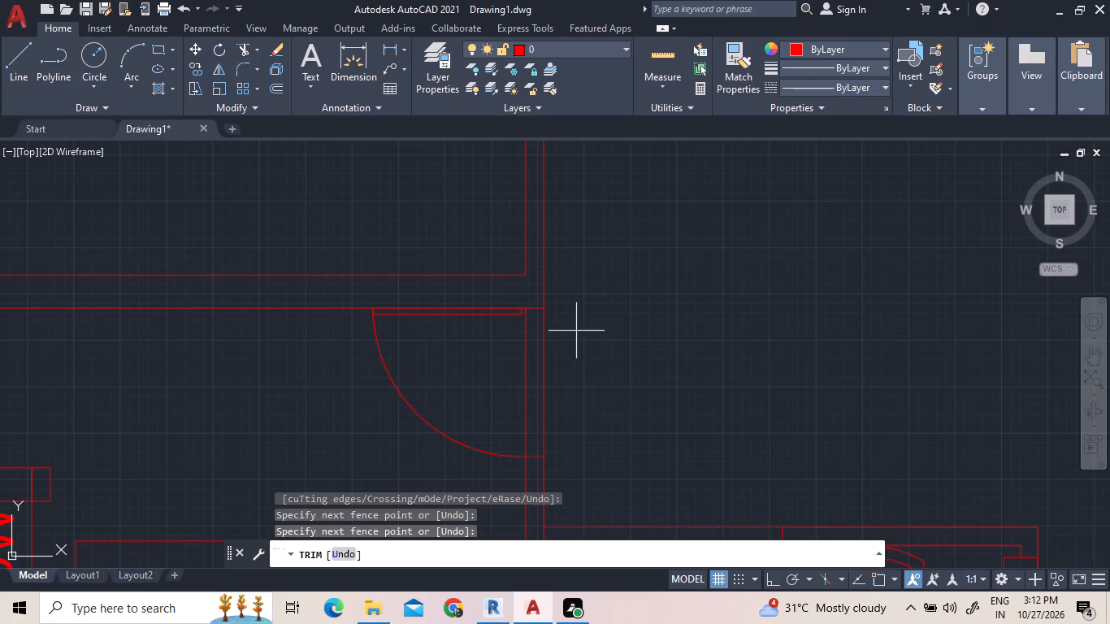
left_click(462, 354)
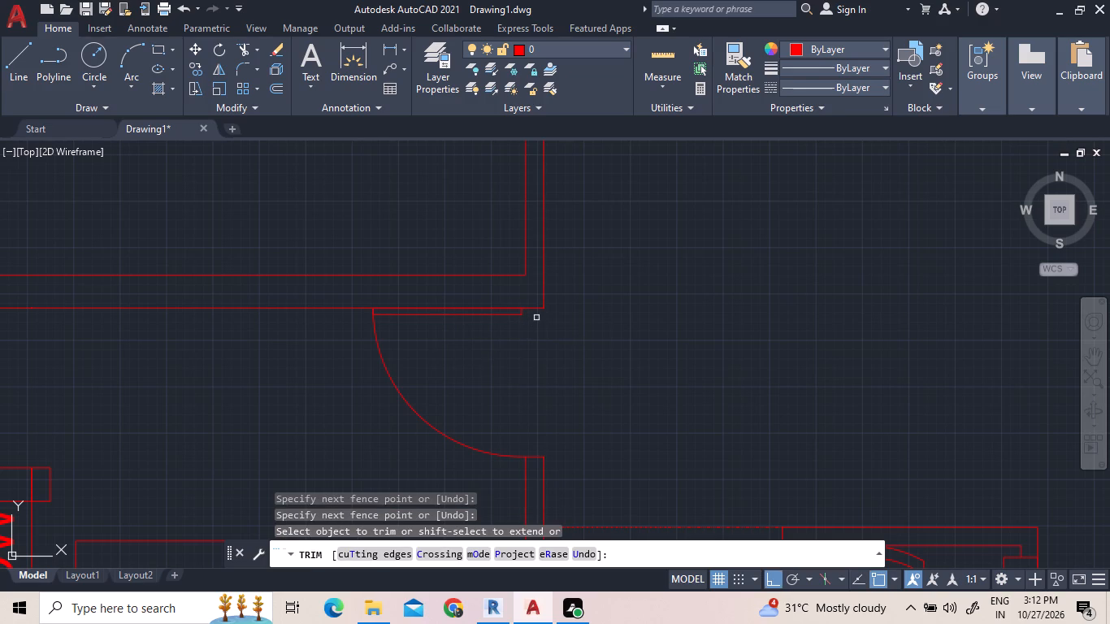
Extend the upper line of the bedroom's top wall to the outer line of the right wall.
scroll(542, 375, "down", 3)
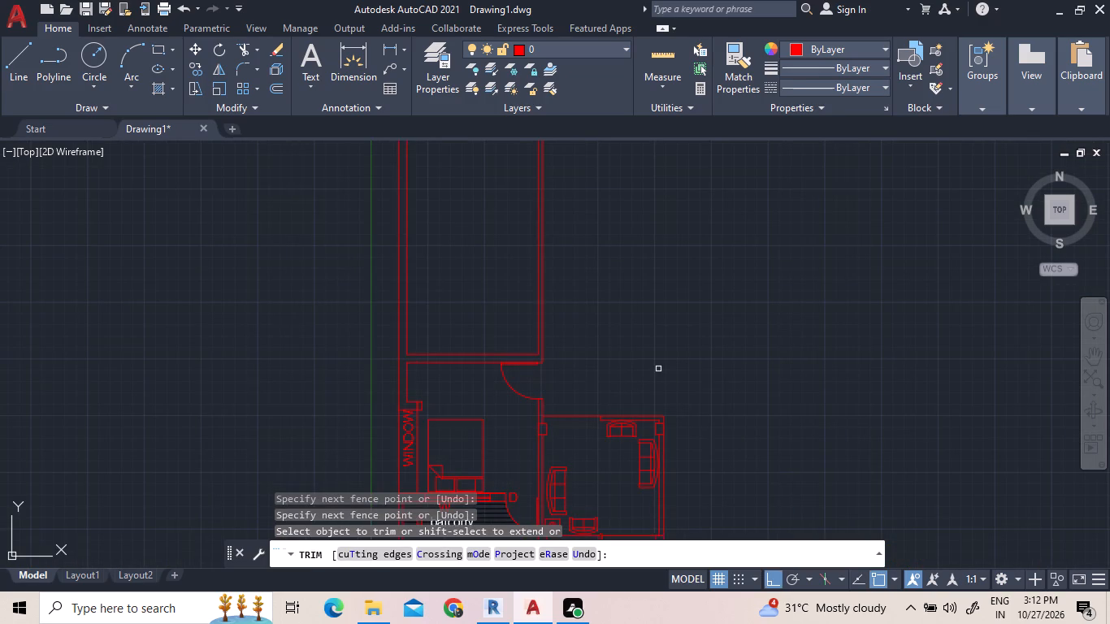
middle_click_drag(531, 336, 520, 341)
middle_click_drag(520, 341, 461, 377)
scroll(435, 388, "up", 1)
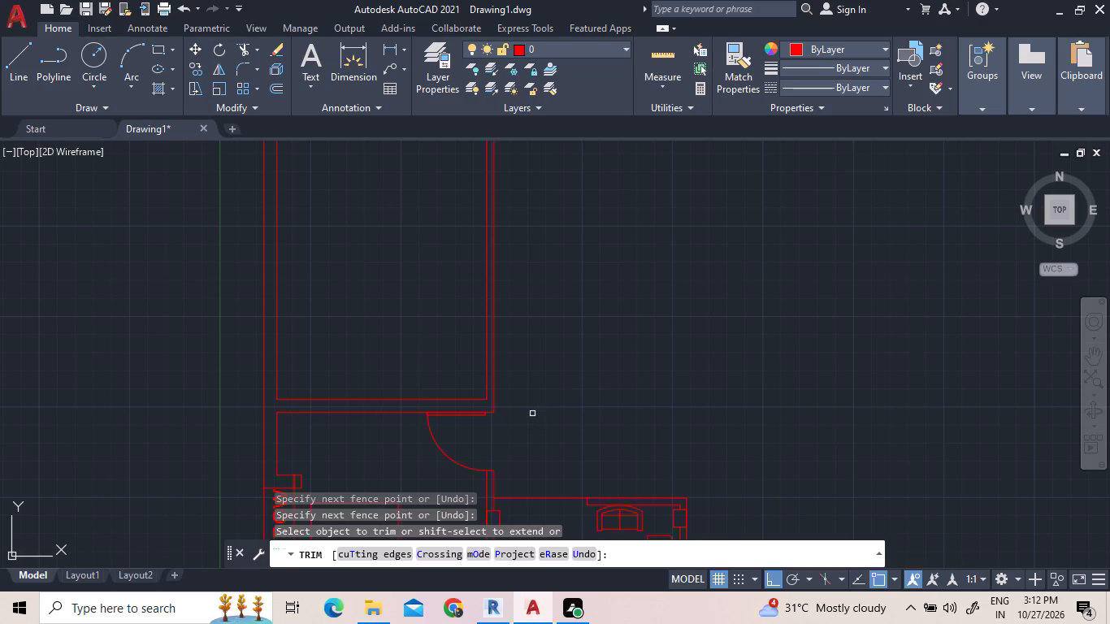
scroll(504, 396, "up", 1)
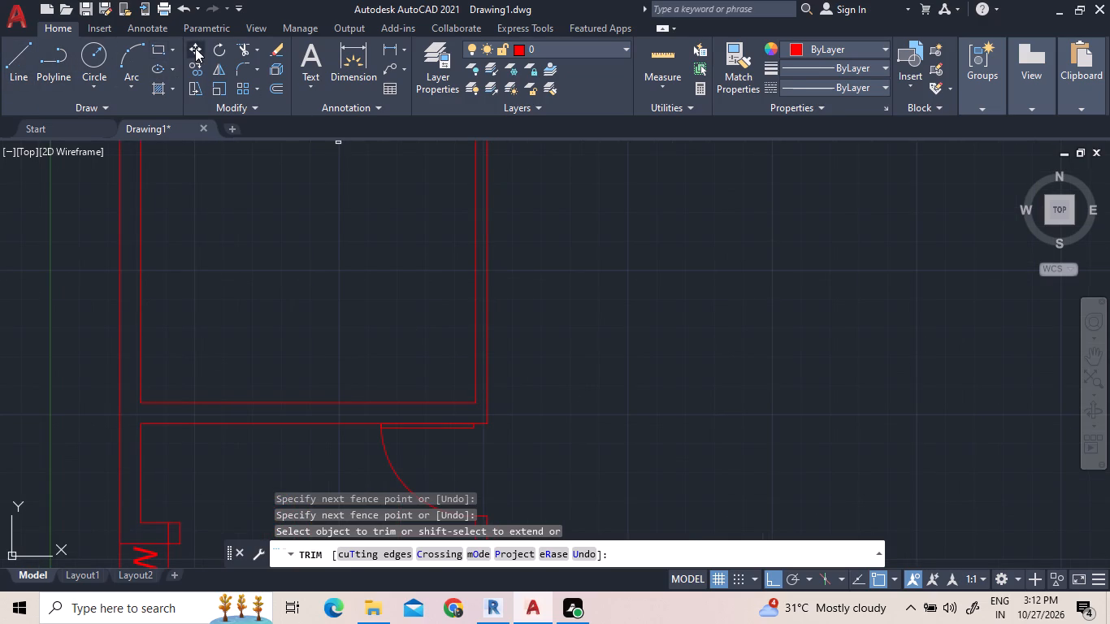
left_click(258, 47)
left_click(269, 110)
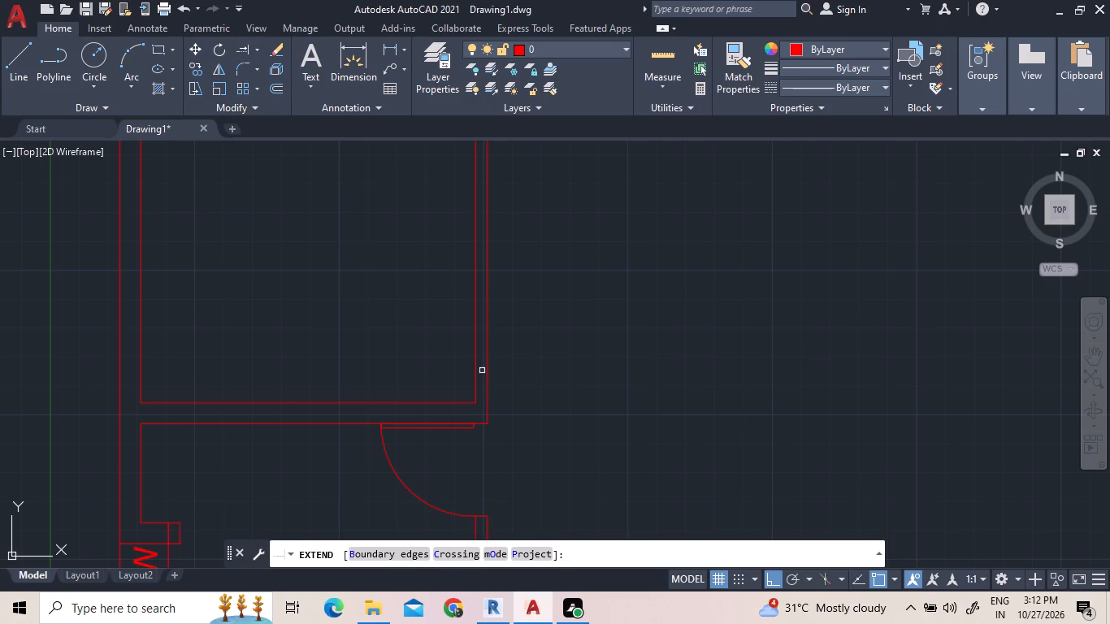
left_click(468, 401)
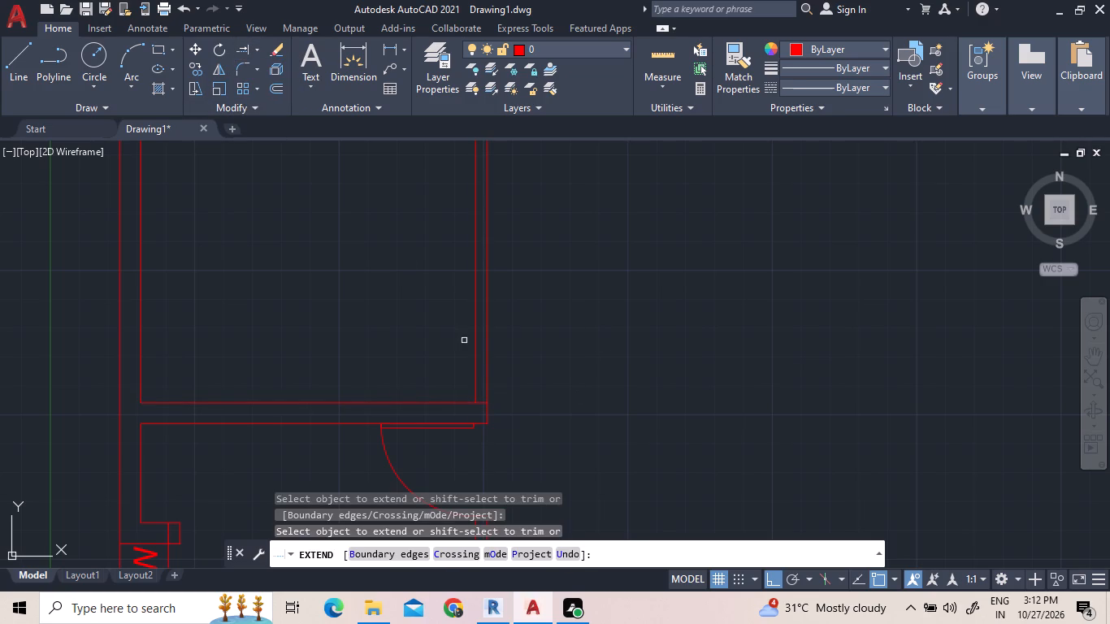
scroll(457, 358, "down", 1)
middle_click_drag(447, 337, 419, 436)
scroll(419, 436, "down", 1)
right_click(466, 323)
left_click(475, 328)
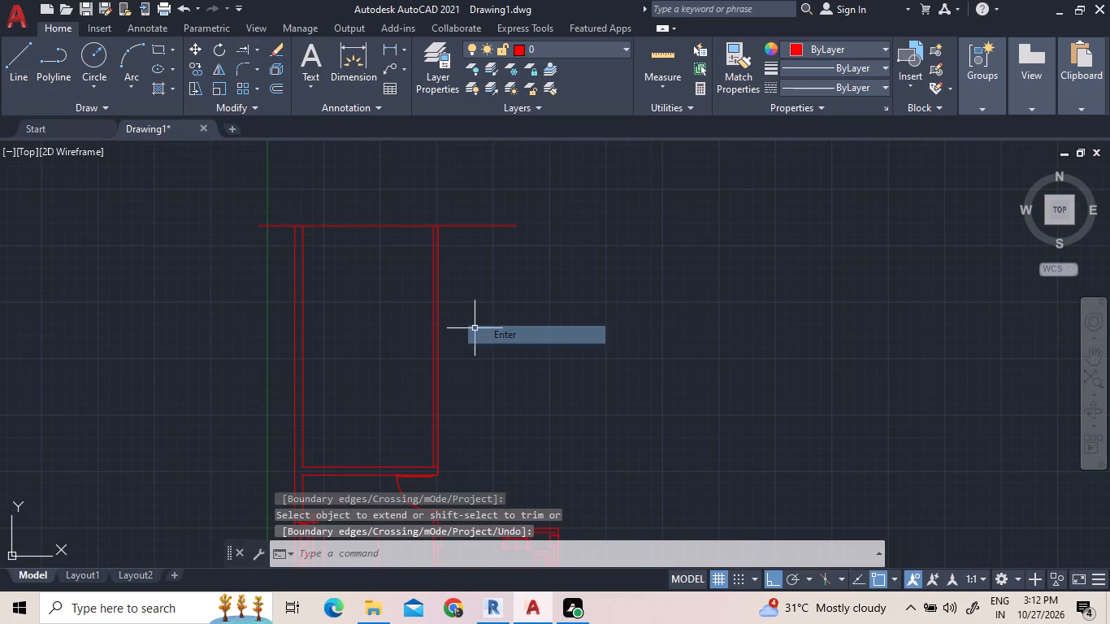
Offset the upper line of the bedroom's top wall 7'-4" upward into the new room.
scroll(488, 325, "down", 1)
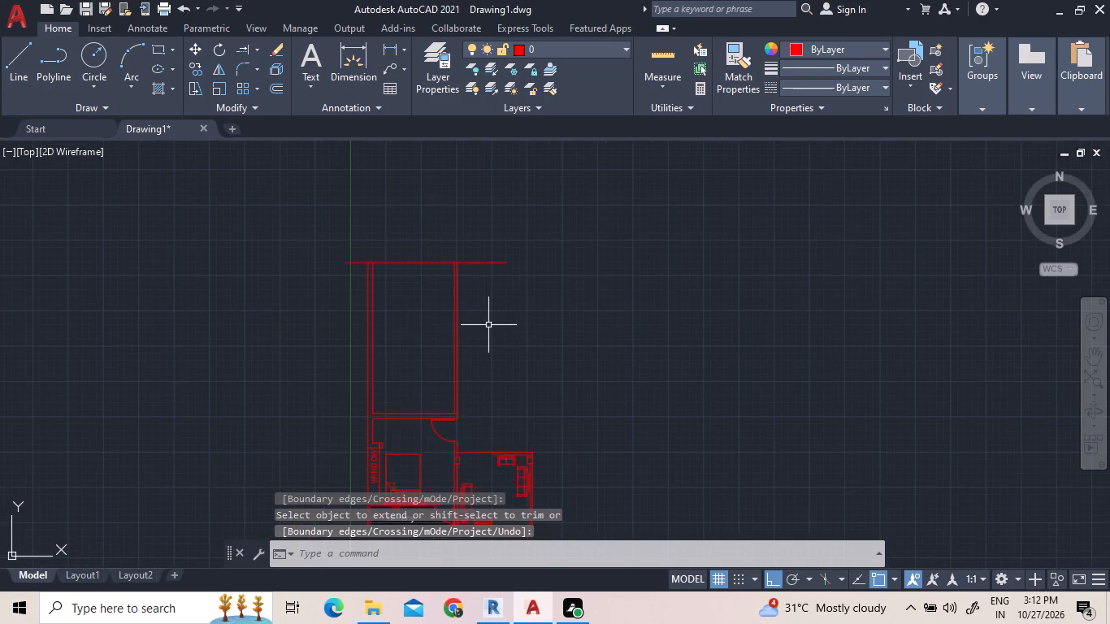
scroll(488, 325, "down", 1)
scroll(405, 438, "up", 3)
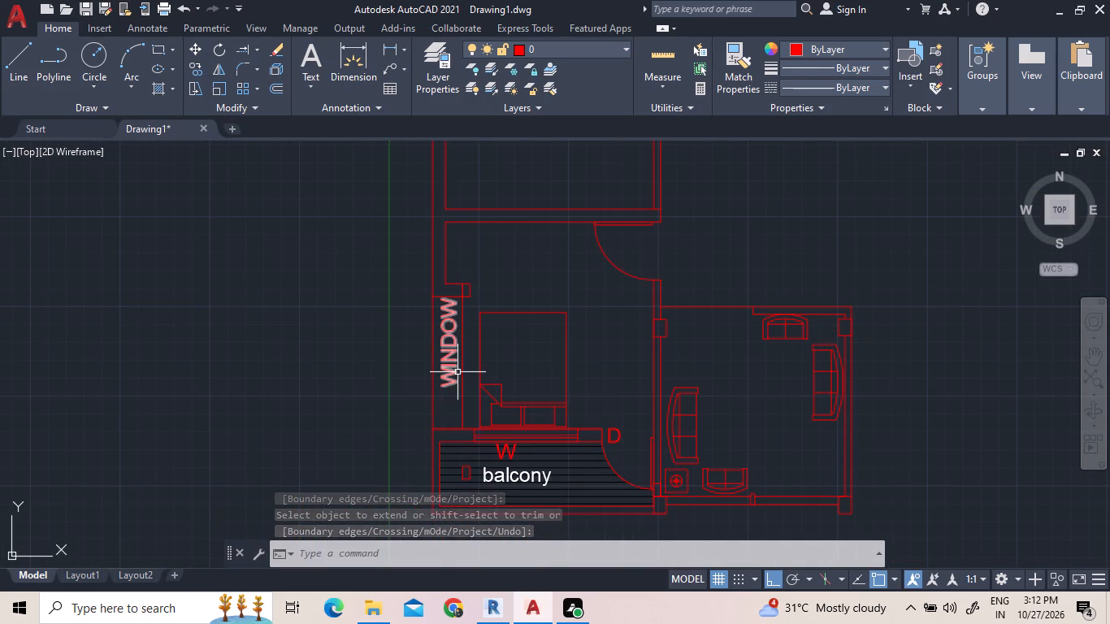
scroll(469, 418, "down", 1)
middle_click_drag(511, 248, 346, 435)
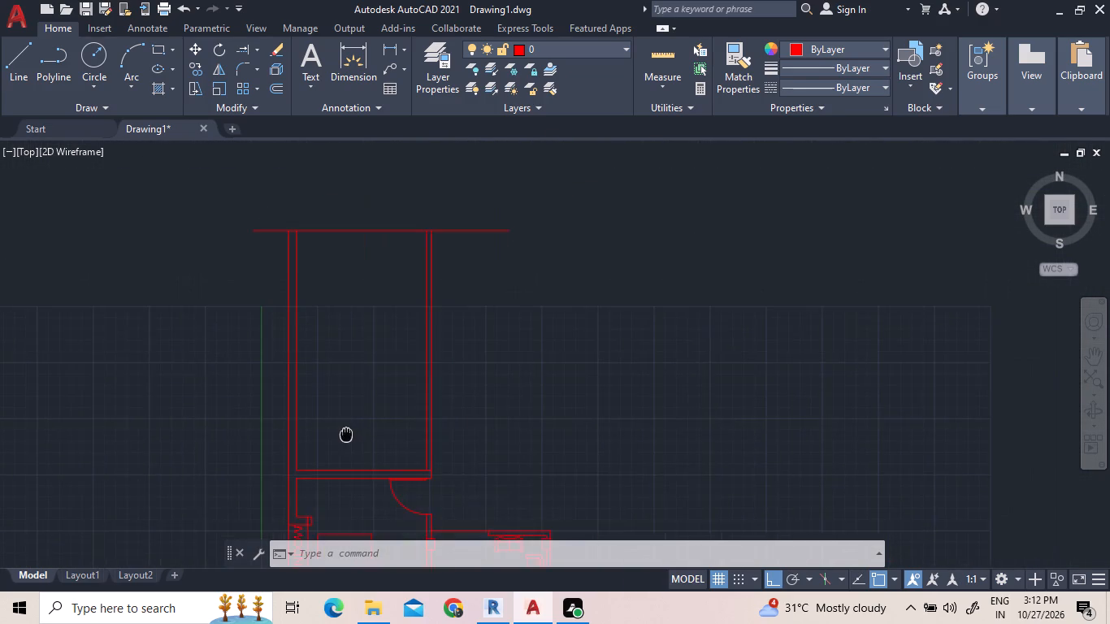
middle_click_drag(346, 435, 345, 410)
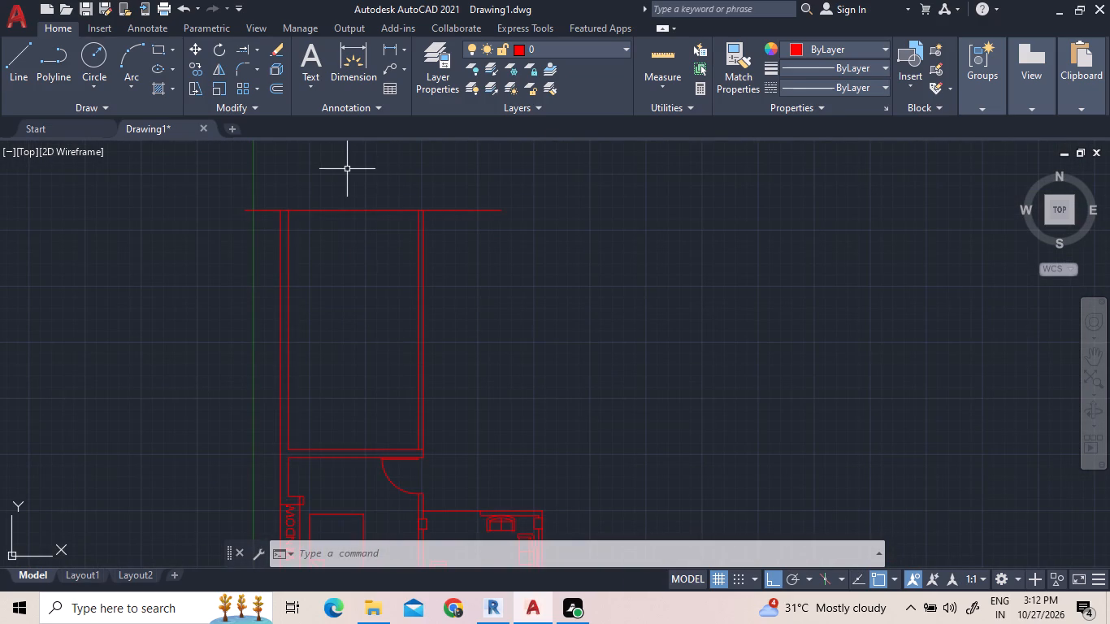
left_click(271, 93)
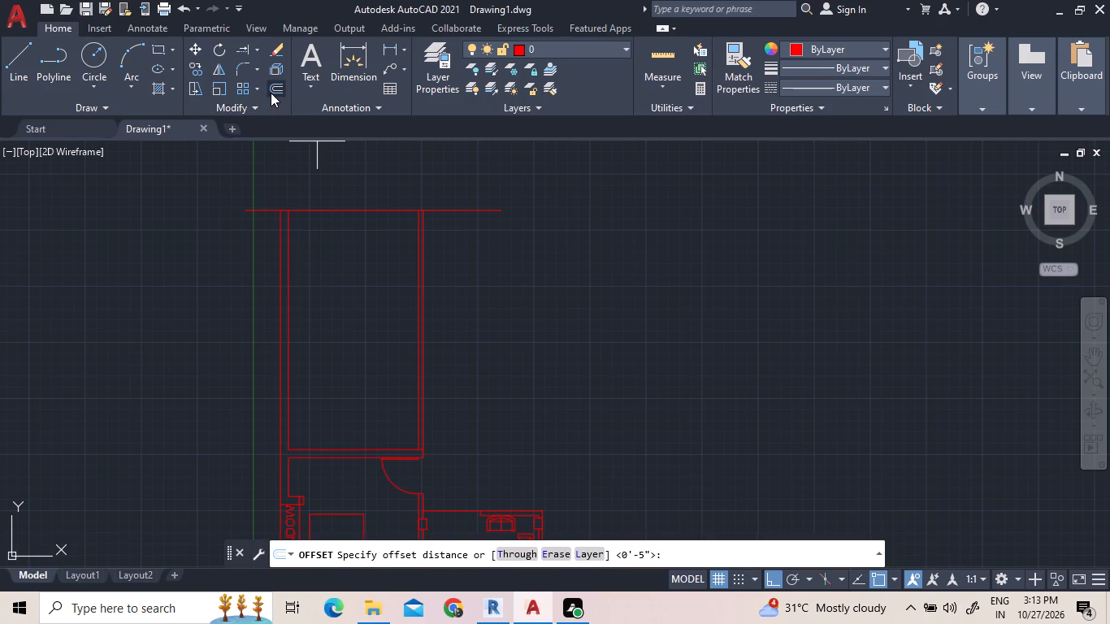
key("7")
type("'4")
key("shift+quotedbl")
key("Return")
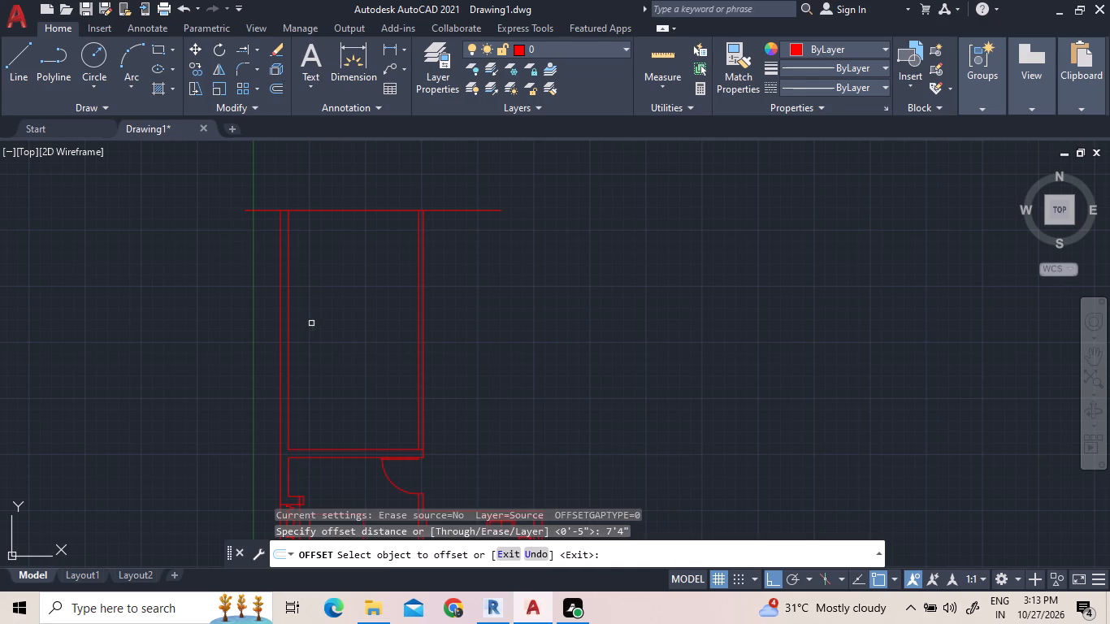
left_click(287, 435)
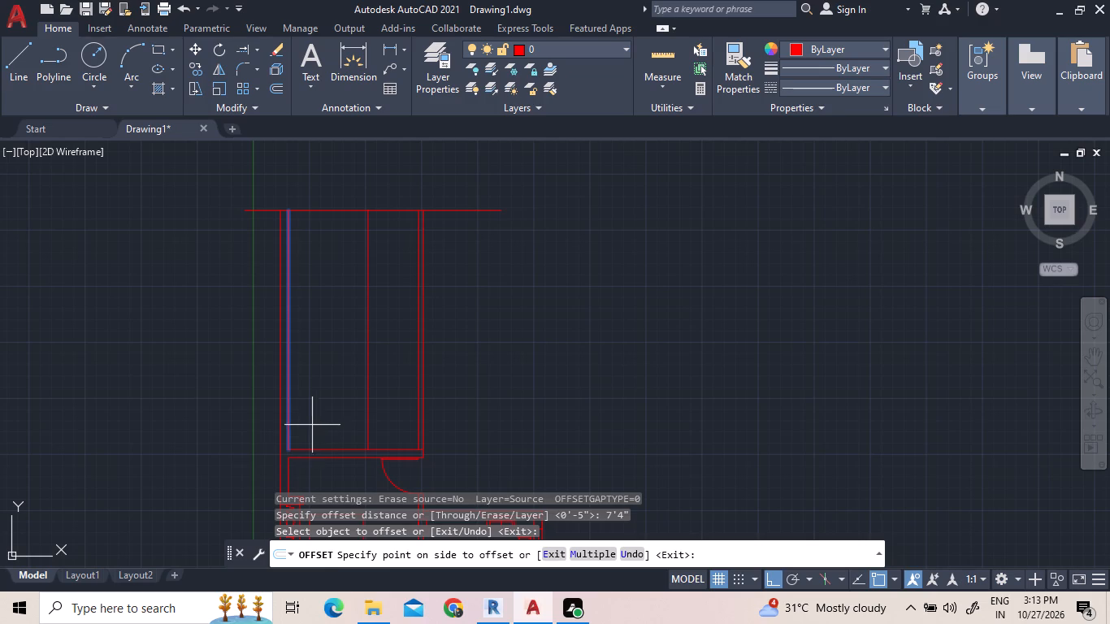
right_click(180, 349)
left_click(195, 352)
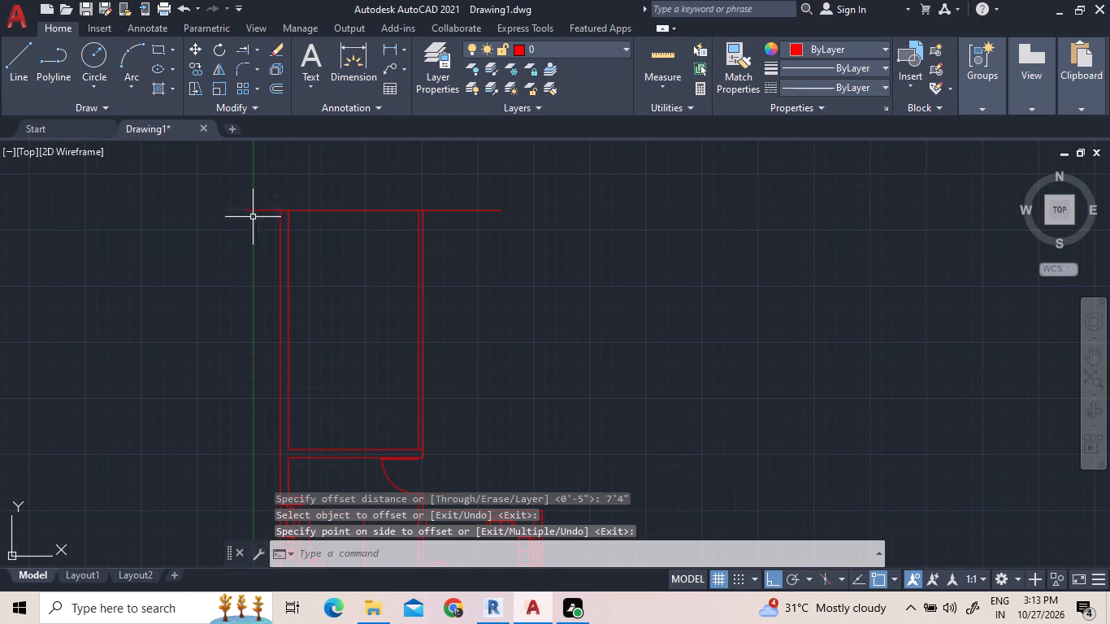
left_click(286, 80)
left_click(280, 86)
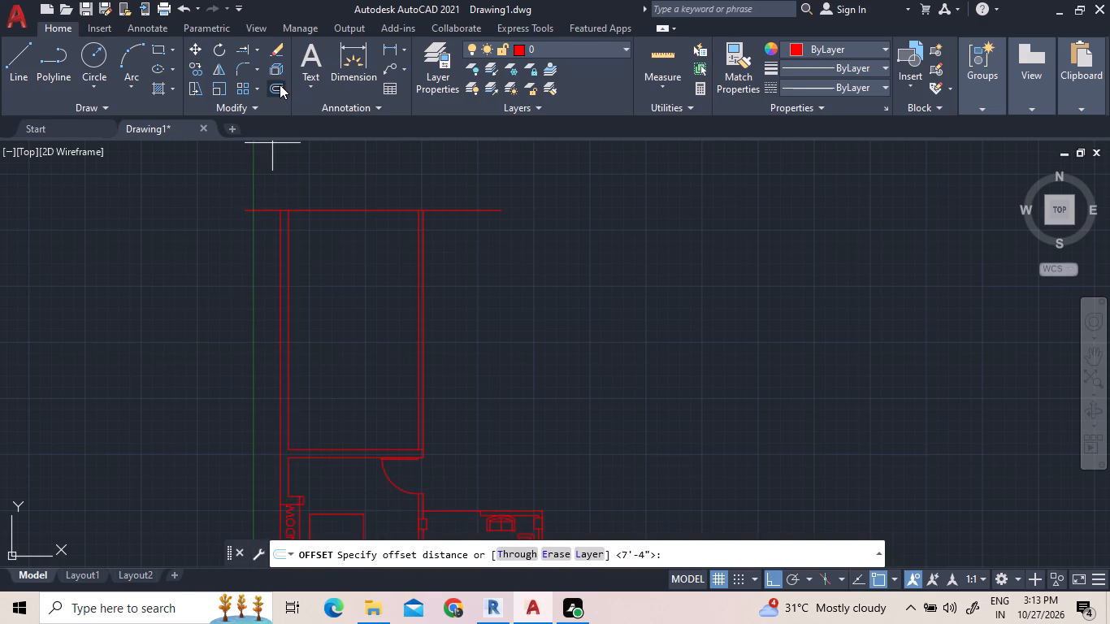
right_click(627, 310)
left_click(637, 324)
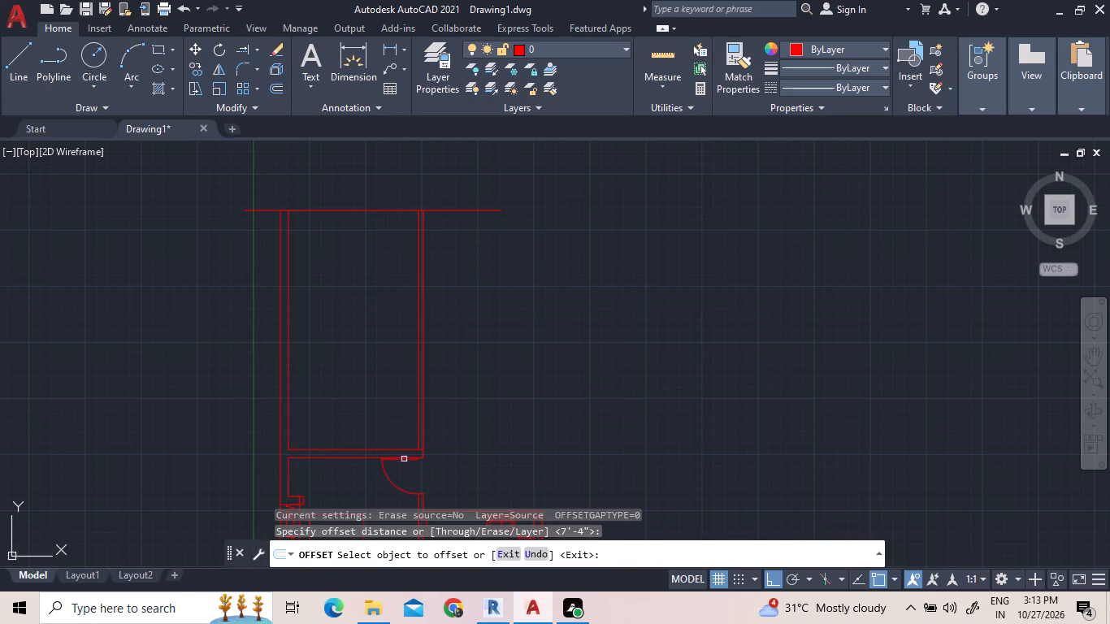
left_click(361, 448)
left_click(358, 401)
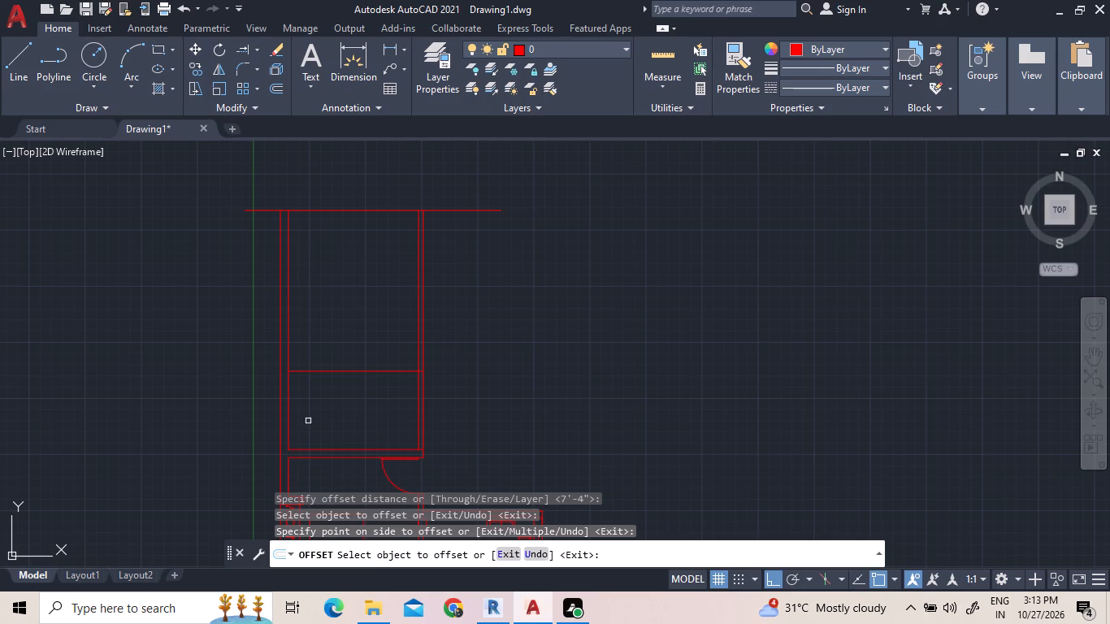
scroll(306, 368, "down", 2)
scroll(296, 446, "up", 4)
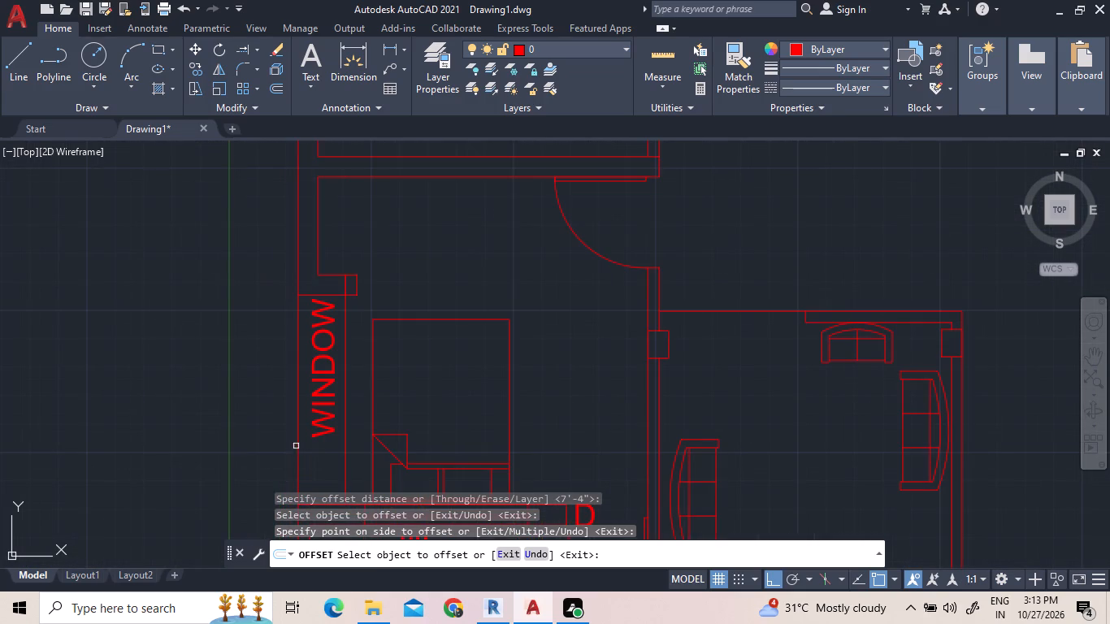
Check the dimensions of the new room above the bedroom with a quick measurement.
left_click(673, 54)
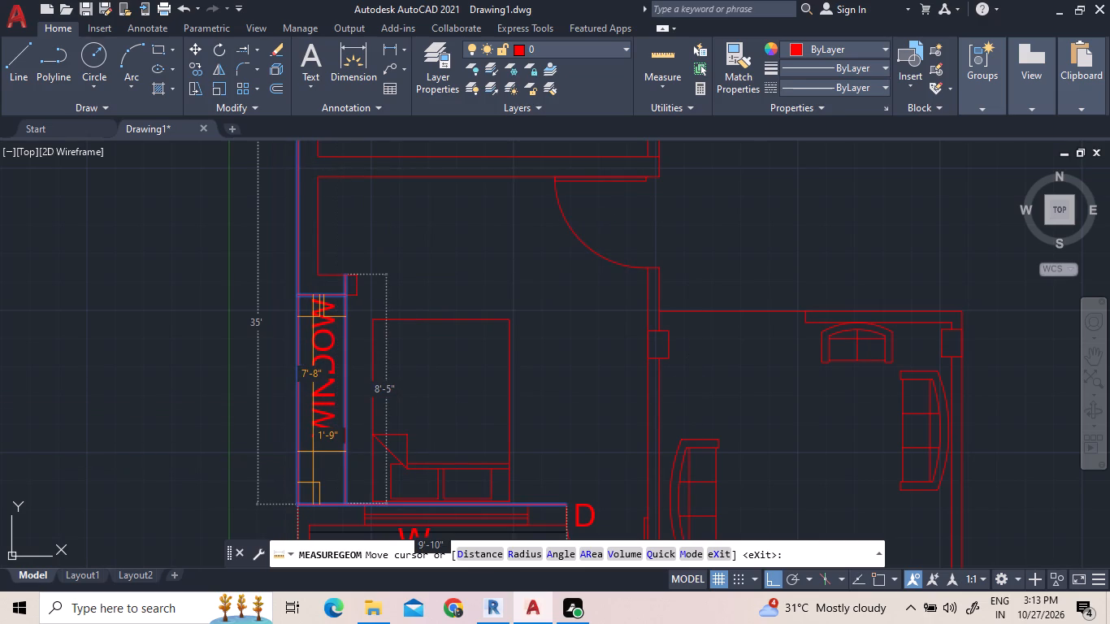
scroll(310, 452, "down", 2)
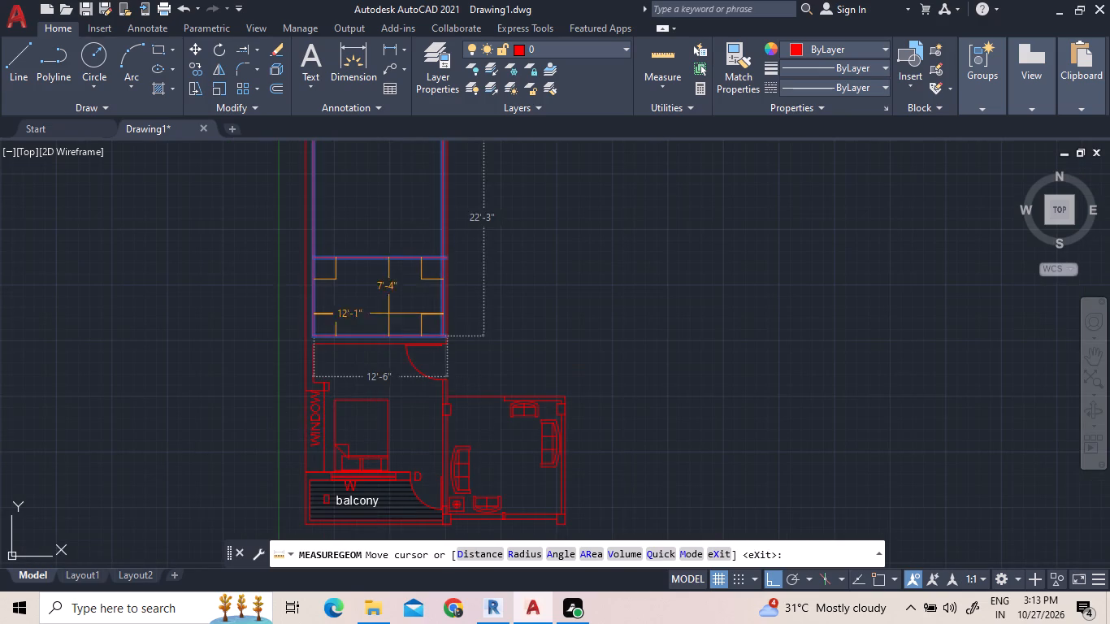
scroll(340, 292, "up", 1)
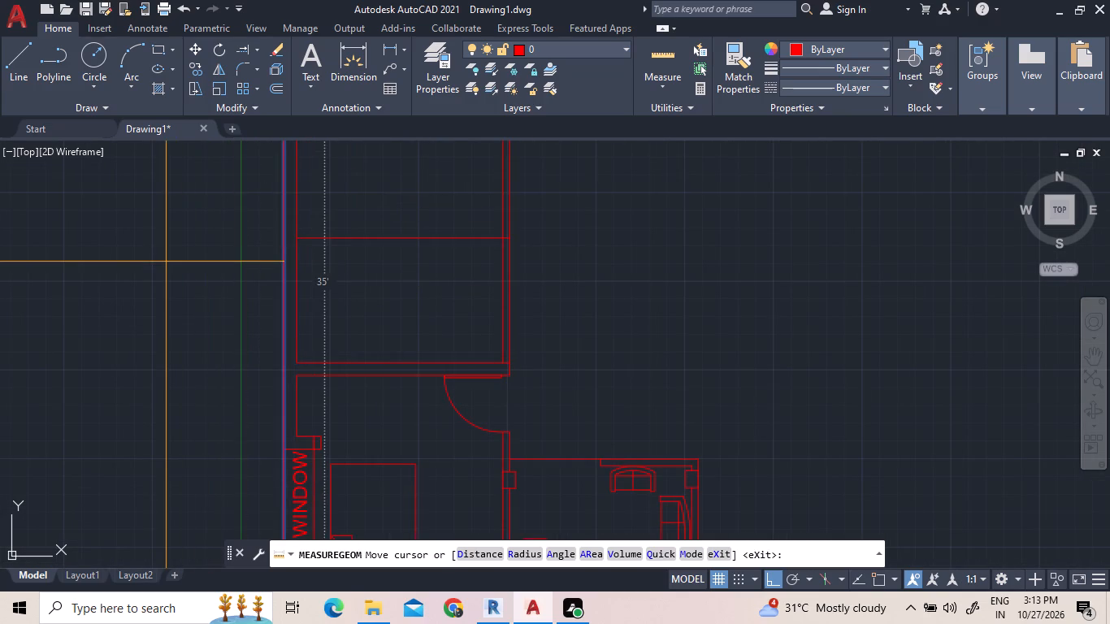
right_click(163, 262)
left_click(168, 268)
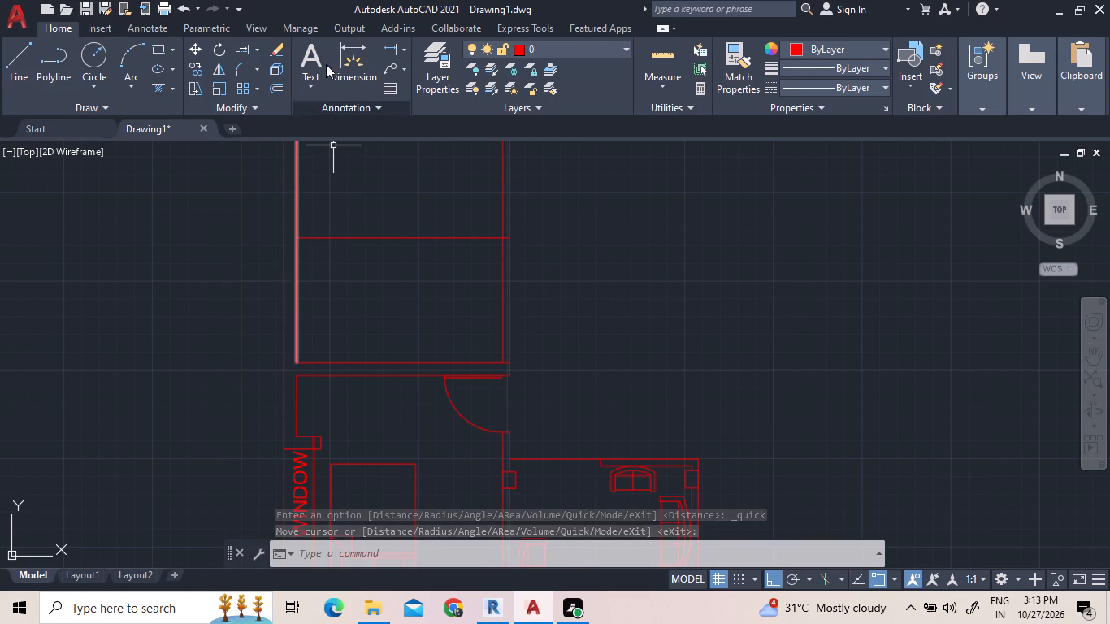
Trim the left wall's inner line between the bedroom's top wall and the horizontal line offset above it.
left_click(254, 47)
left_click(256, 69)
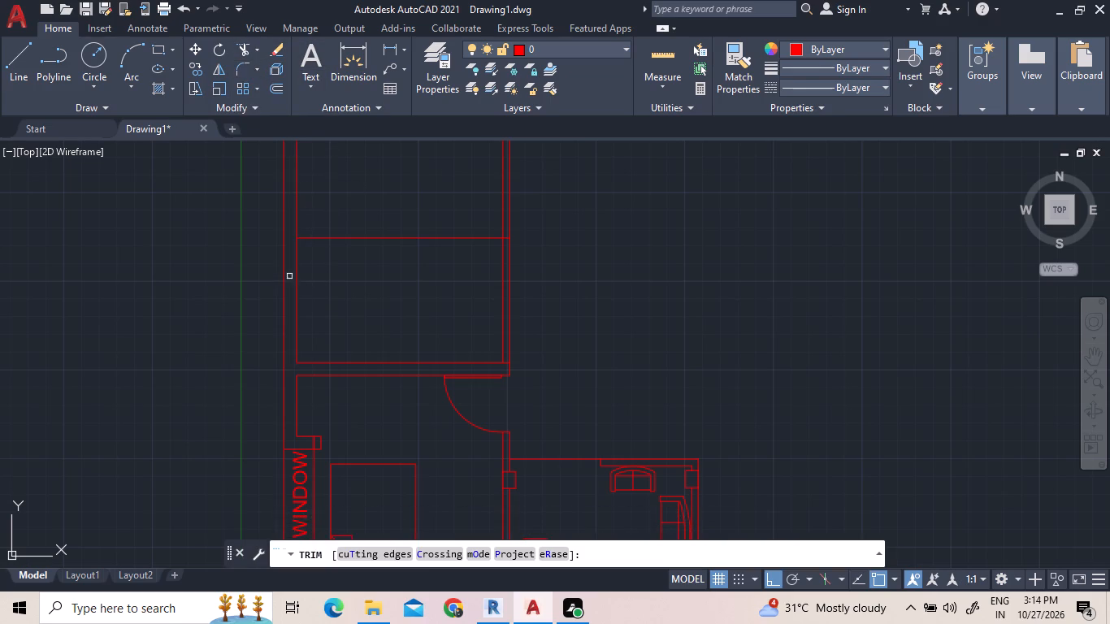
left_click(300, 279)
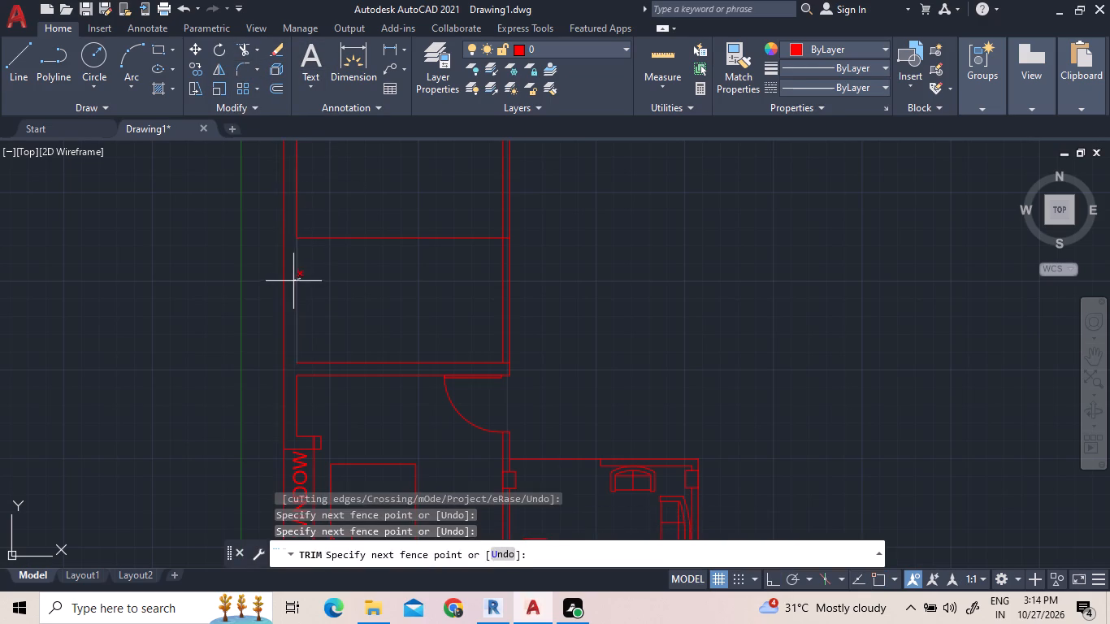
left_click(293, 281)
Extend the top wall's upper line and the offset line above it to the left wall's outer line.
scroll(345, 268, "down", 1)
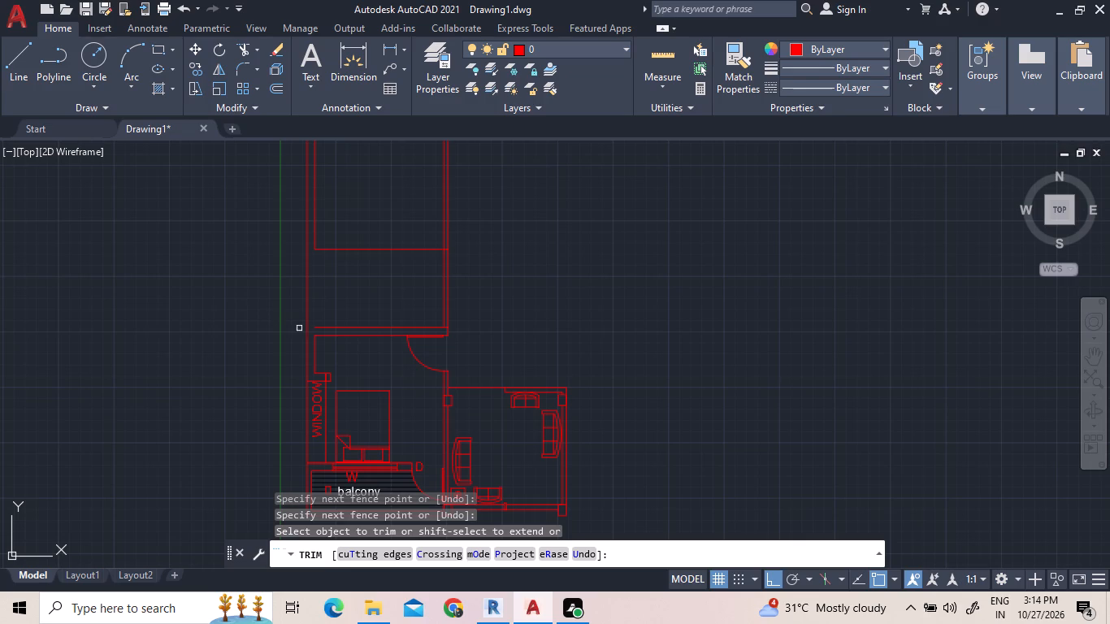
left_click(258, 53)
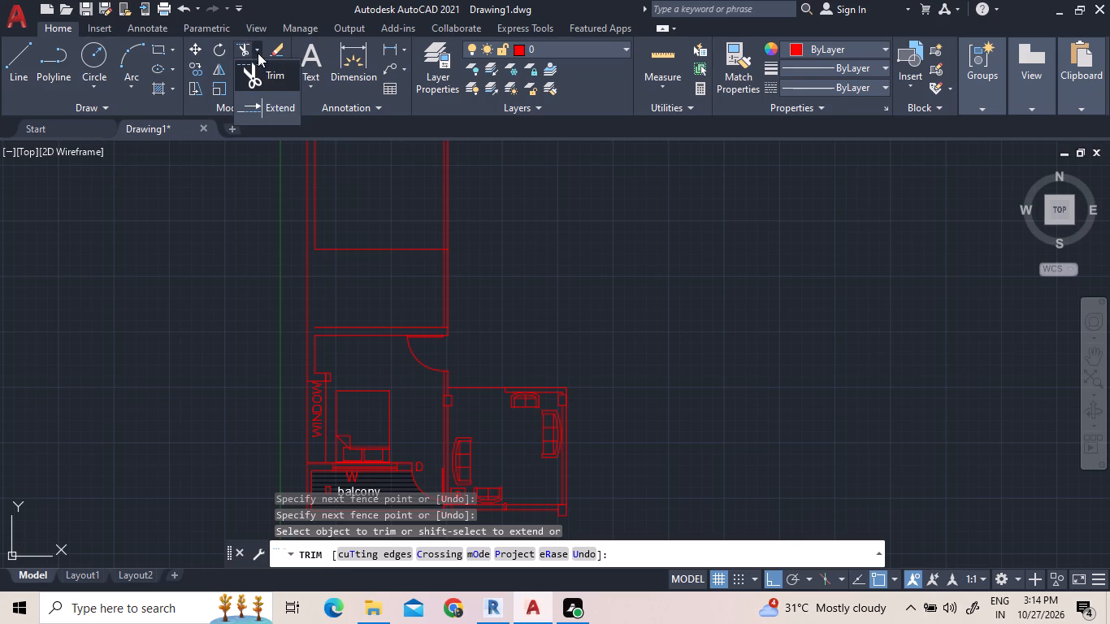
left_click(280, 103)
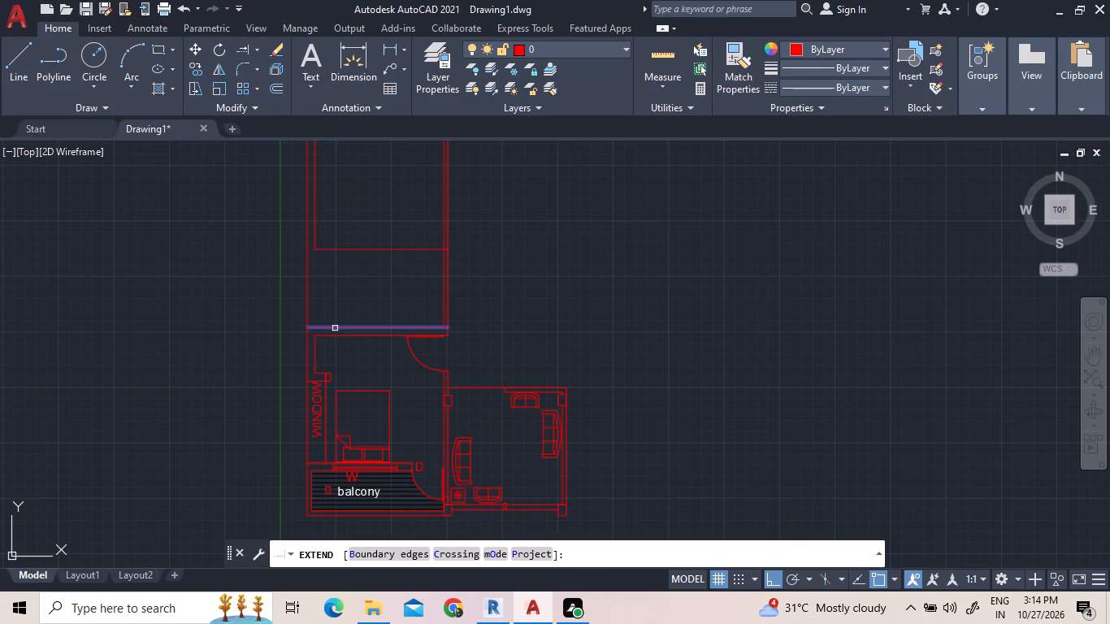
left_click(334, 327)
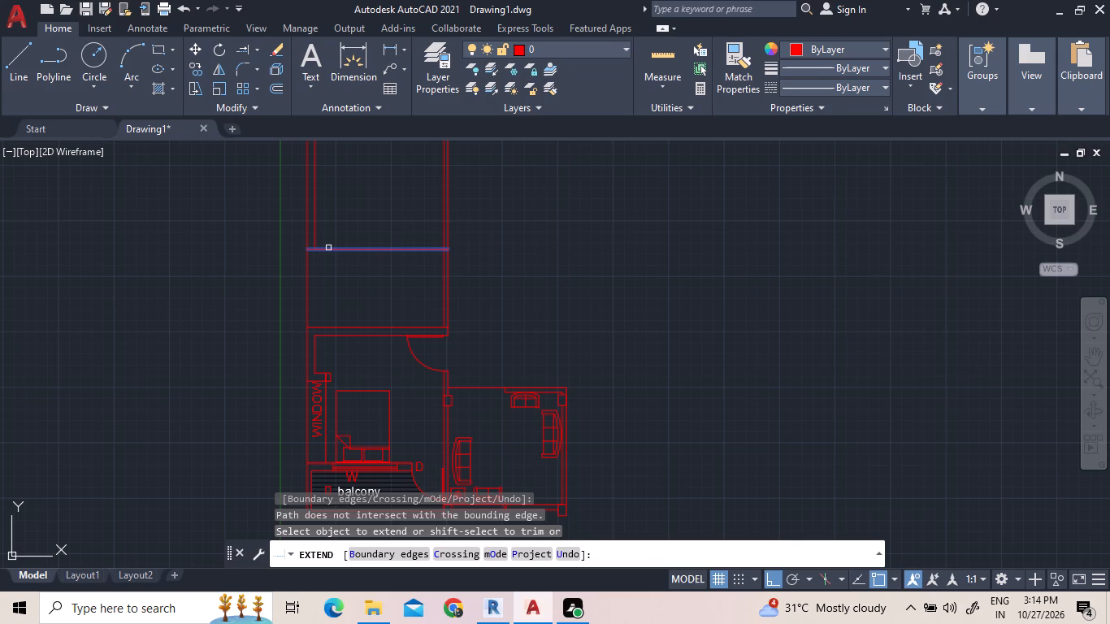
left_click(328, 248)
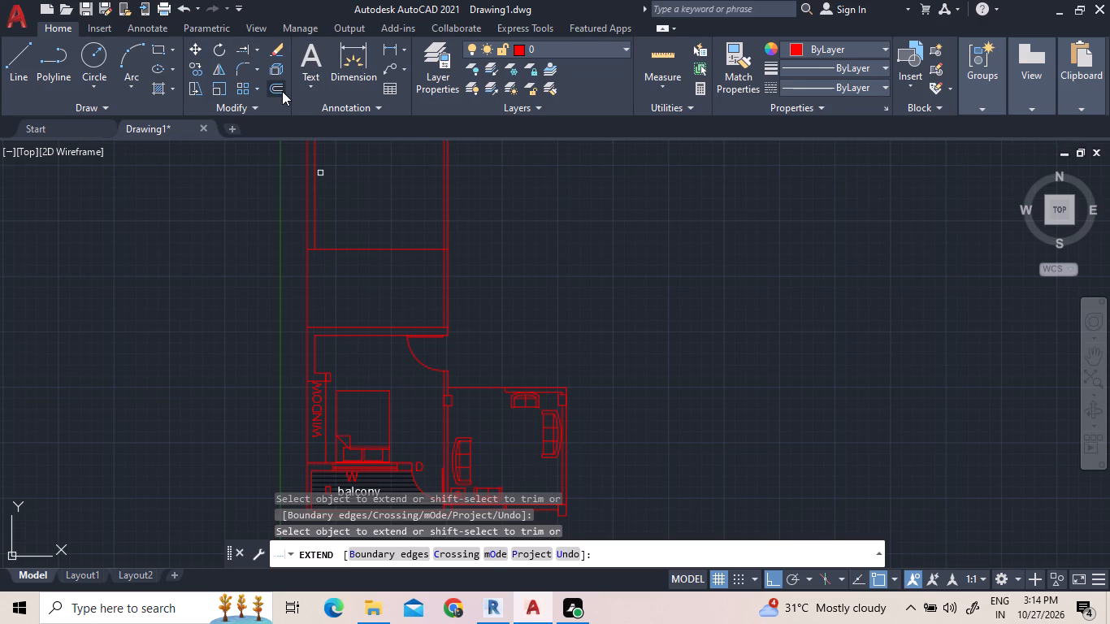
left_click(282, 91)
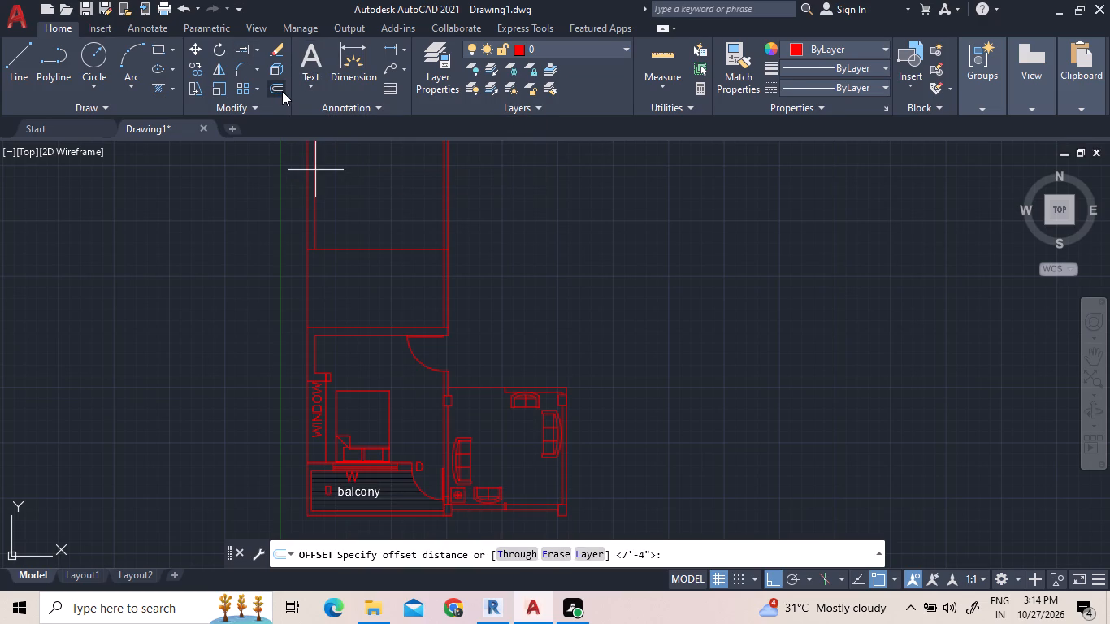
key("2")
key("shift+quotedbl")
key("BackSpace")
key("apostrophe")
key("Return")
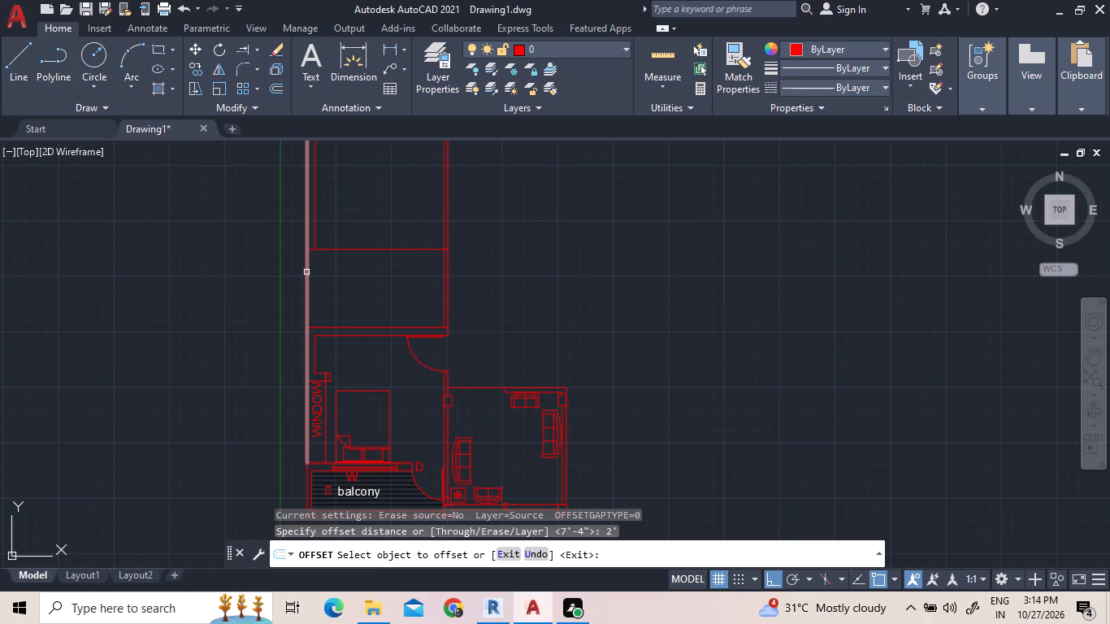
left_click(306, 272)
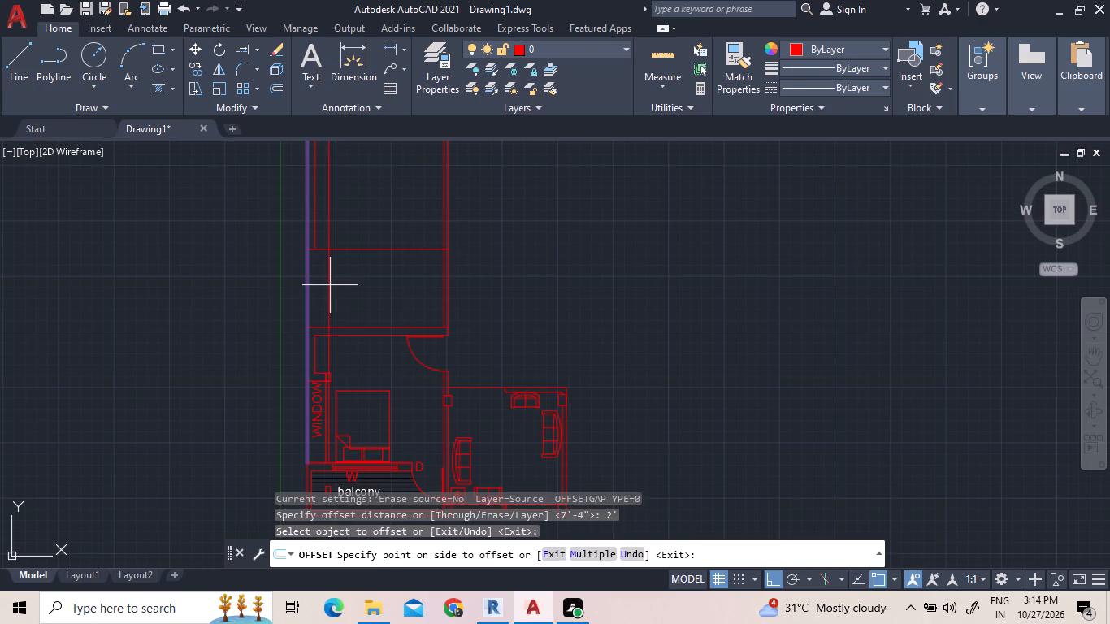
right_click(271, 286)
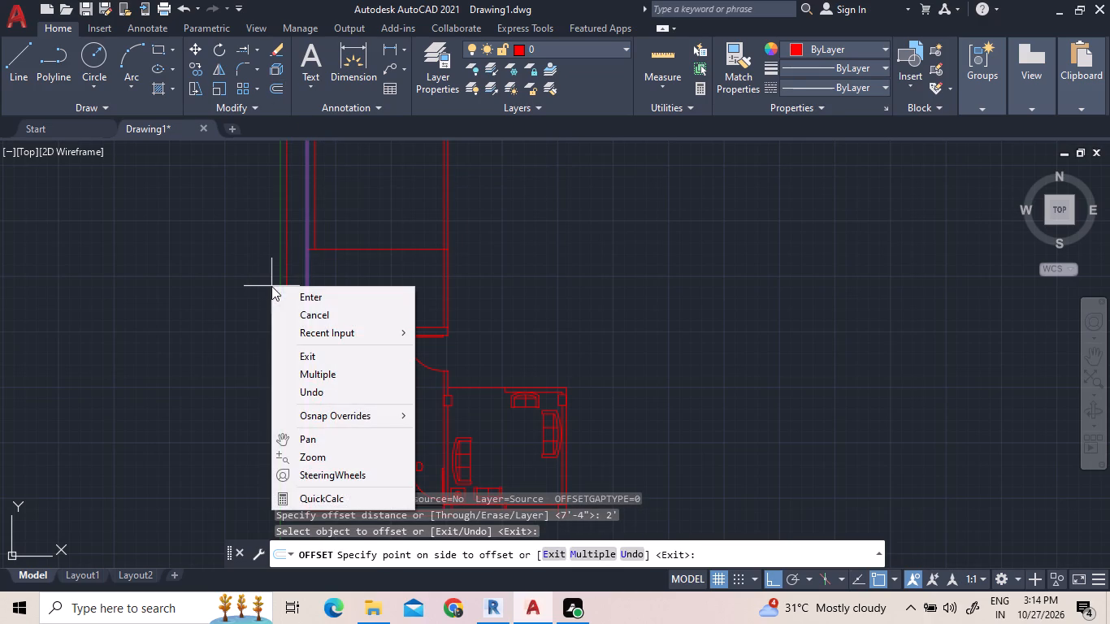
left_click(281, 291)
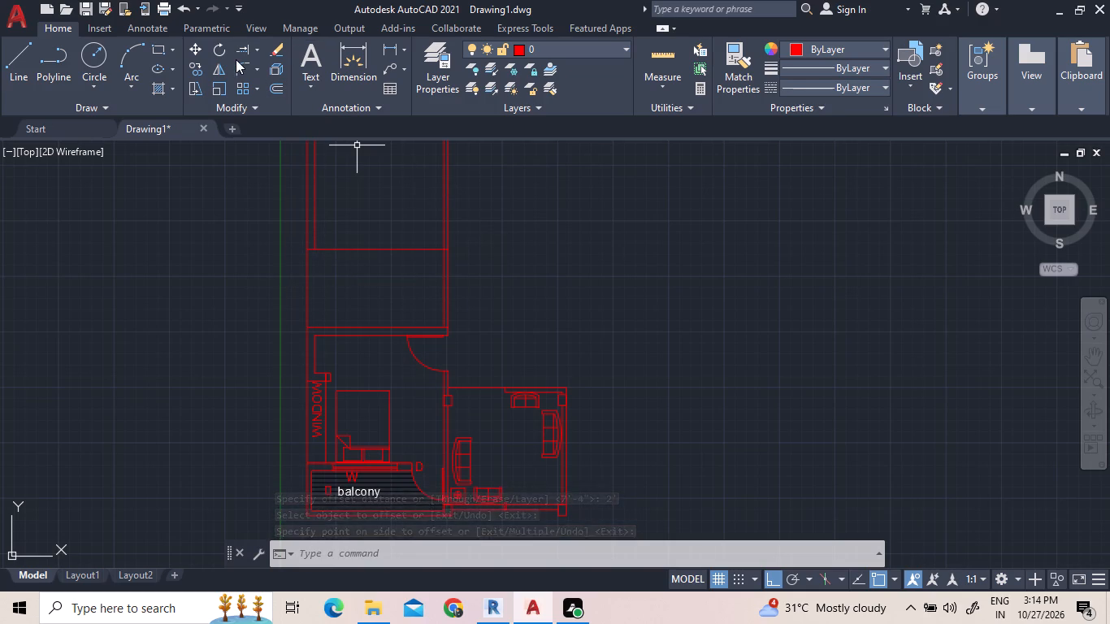
Break the left wall's outer line at its junction with the upper line of the bedroom's top wall.
key("b")
key("r")
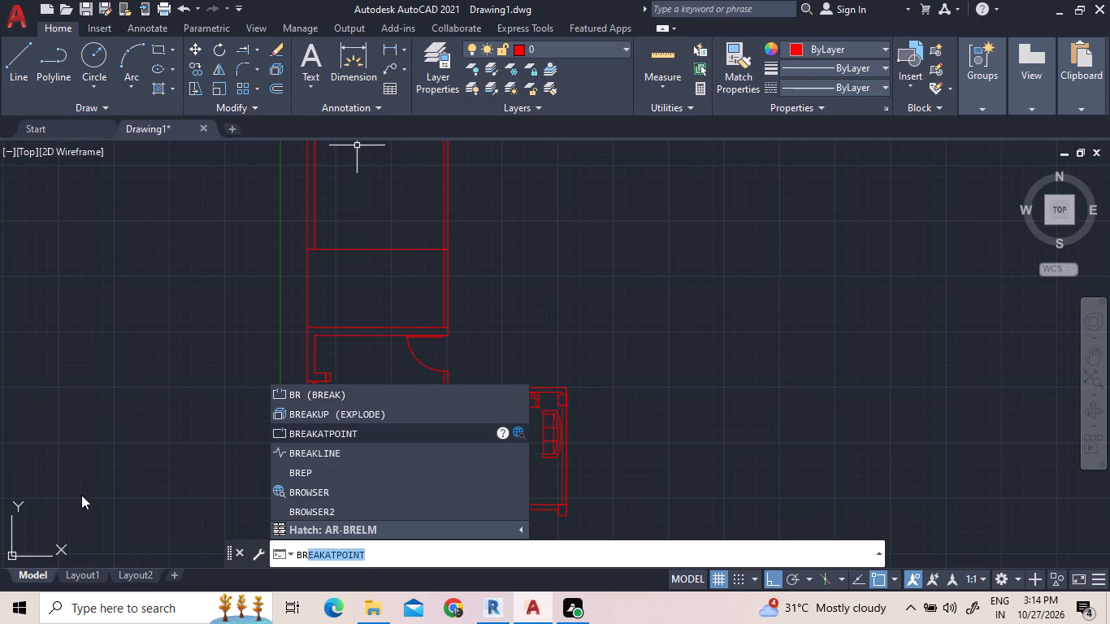
left_click(327, 436)
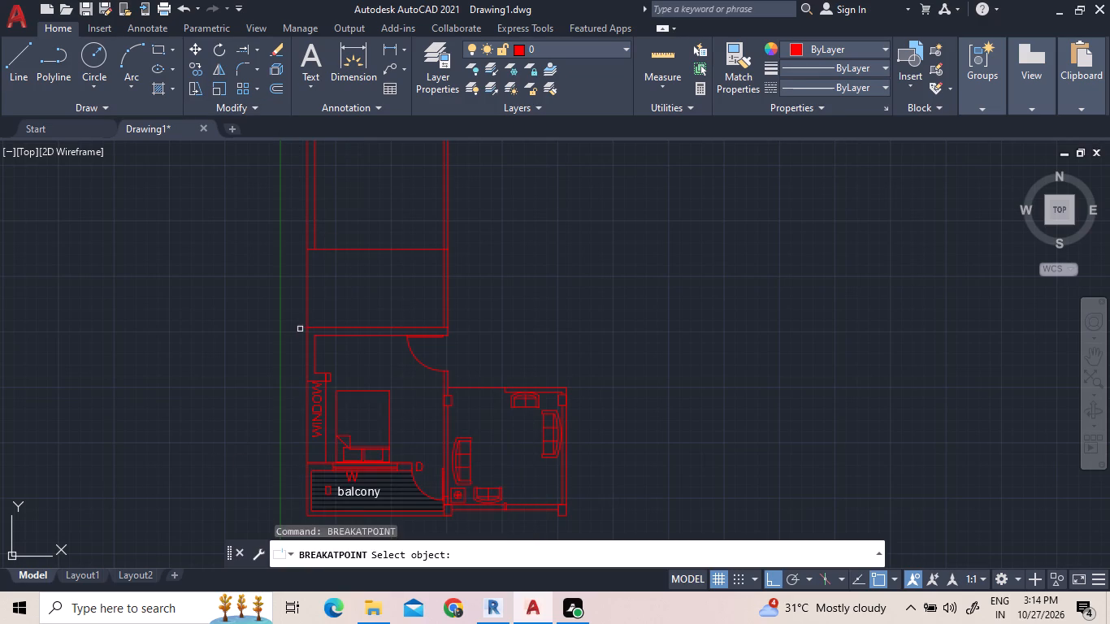
scroll(310, 324, "up", 5)
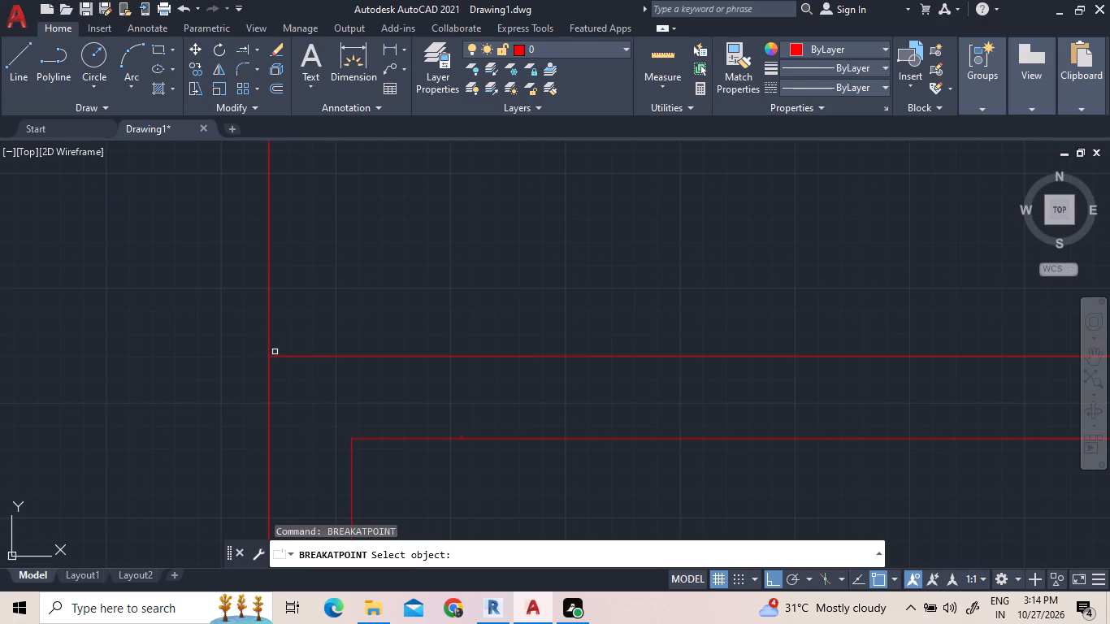
scroll(271, 353, "up", 4)
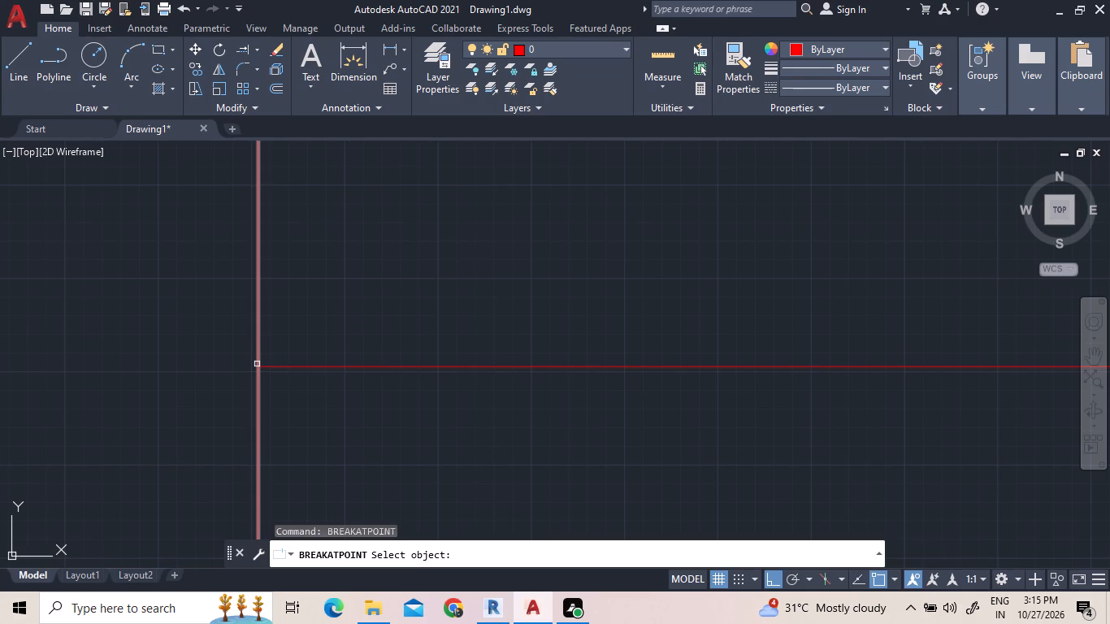
left_click(257, 365)
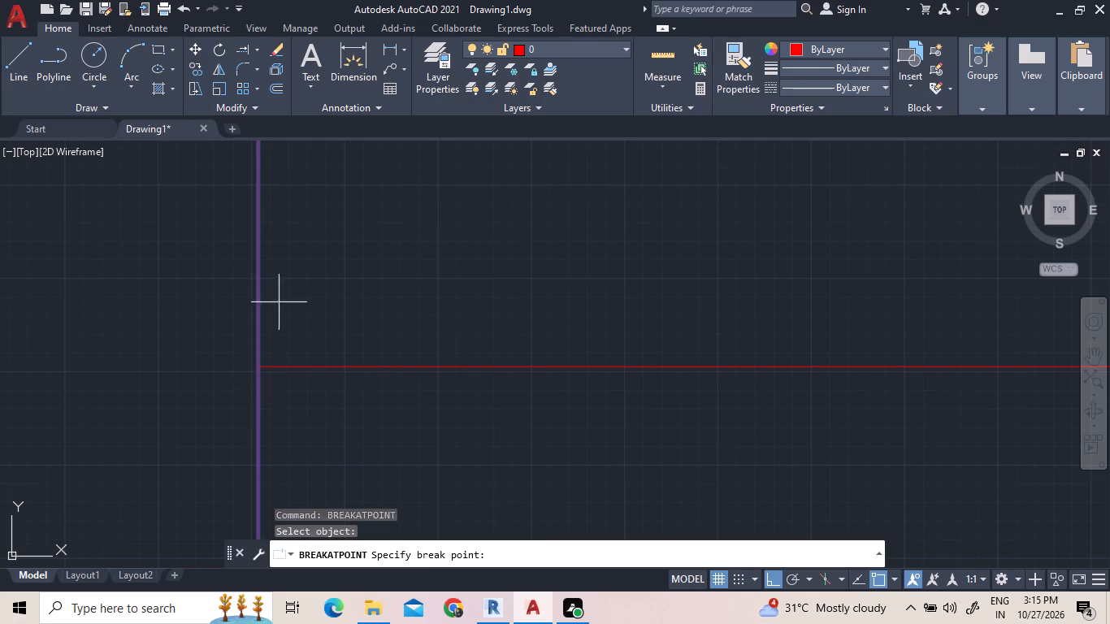
left_click(262, 363)
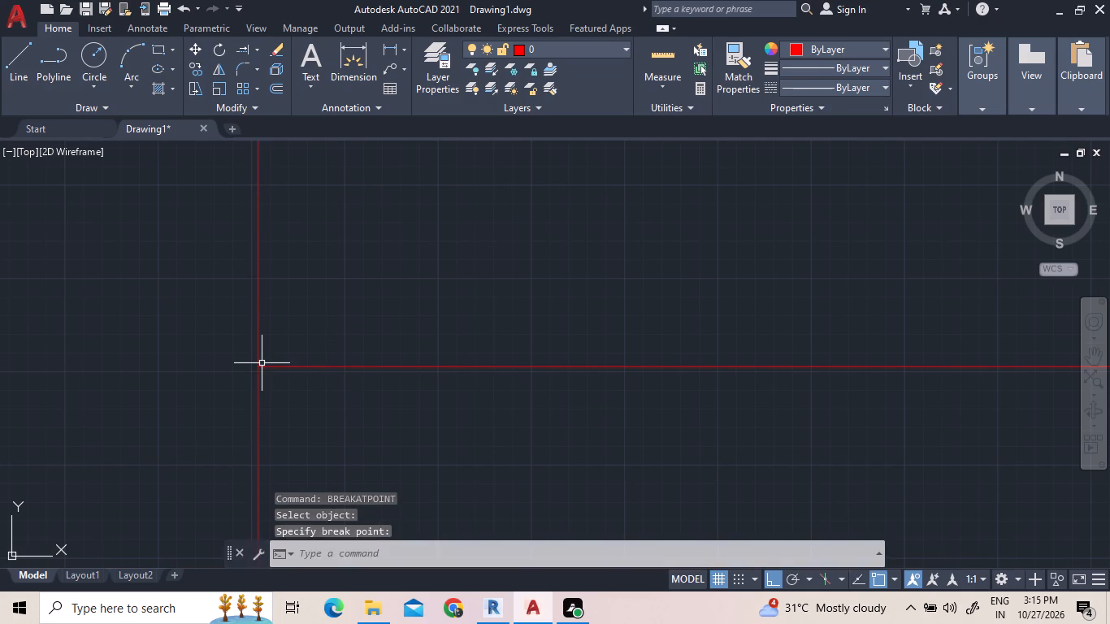
Break the left wall's outer line again at its junction with the new room's upper horizontal line.
scroll(288, 318, "down", 4)
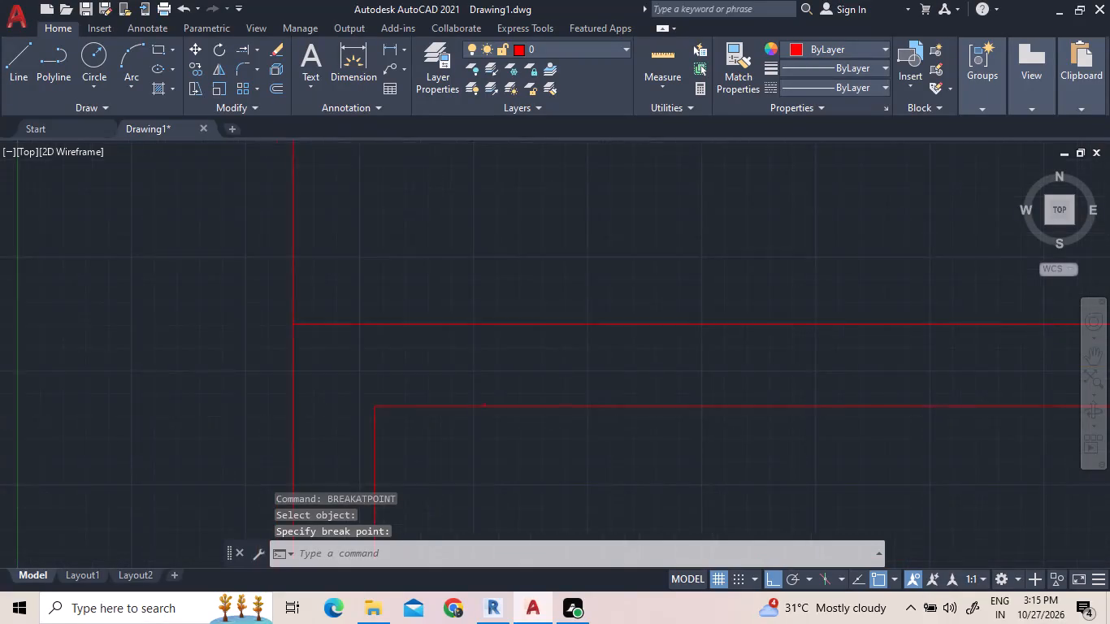
scroll(329, 280, "down", 4)
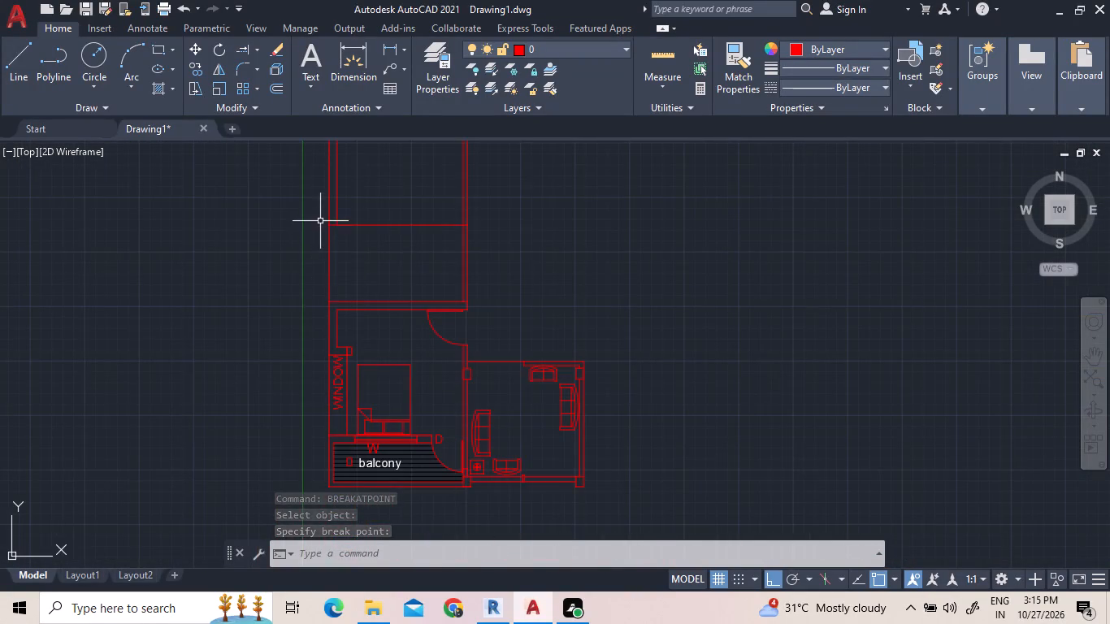
scroll(320, 221, "up", 3)
right_click(215, 277)
left_click(247, 300)
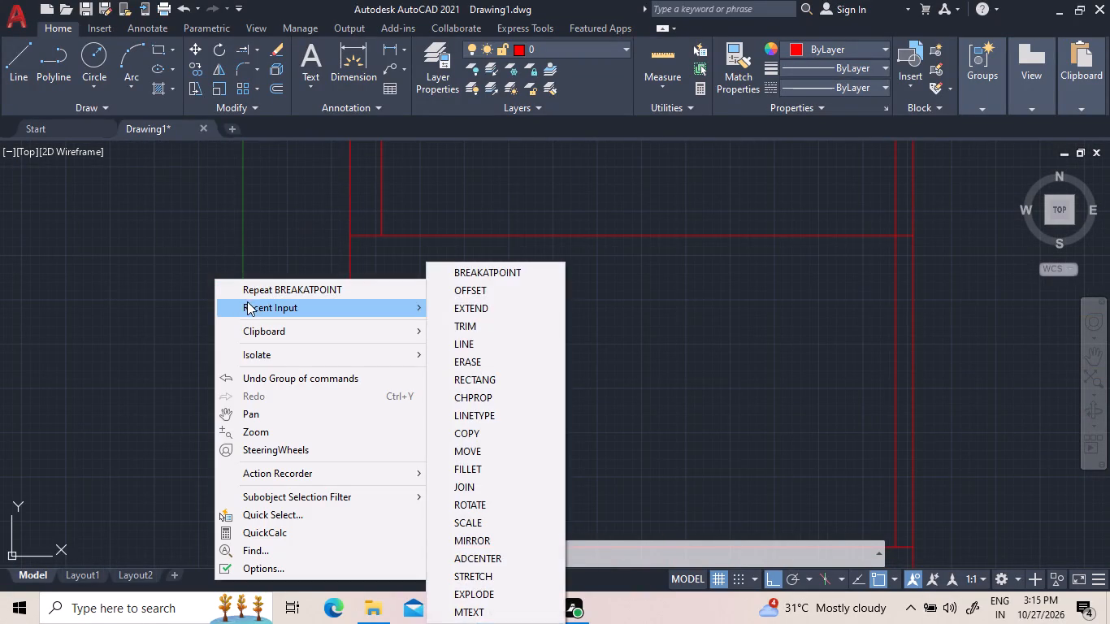
left_click(257, 288)
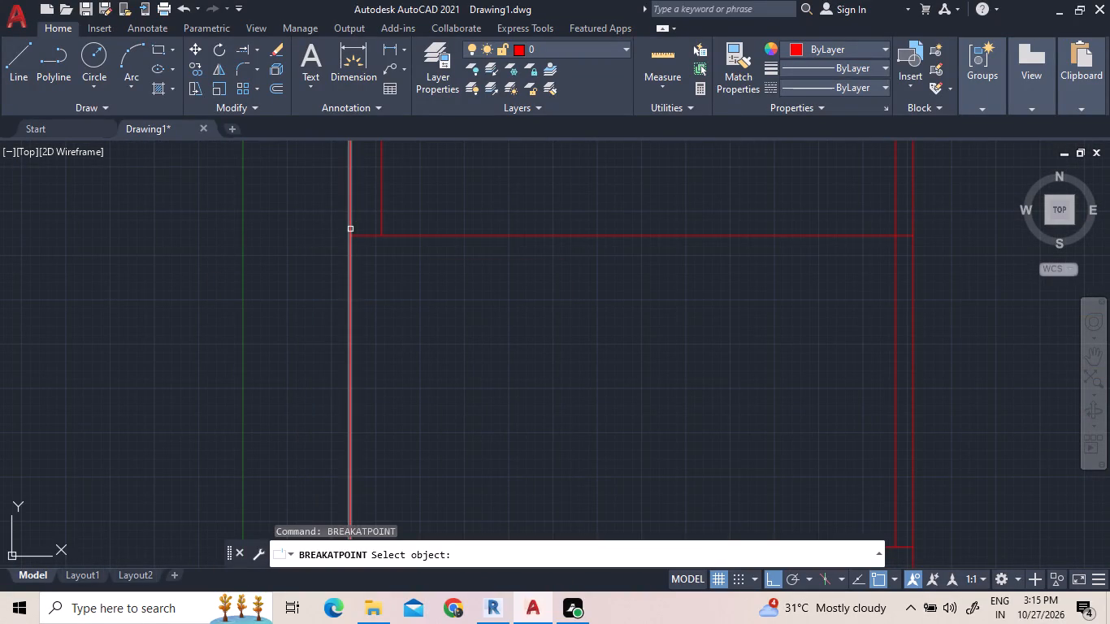
left_click(350, 229)
scroll(331, 254, "up", 4)
scroll(396, 371, "down", 3)
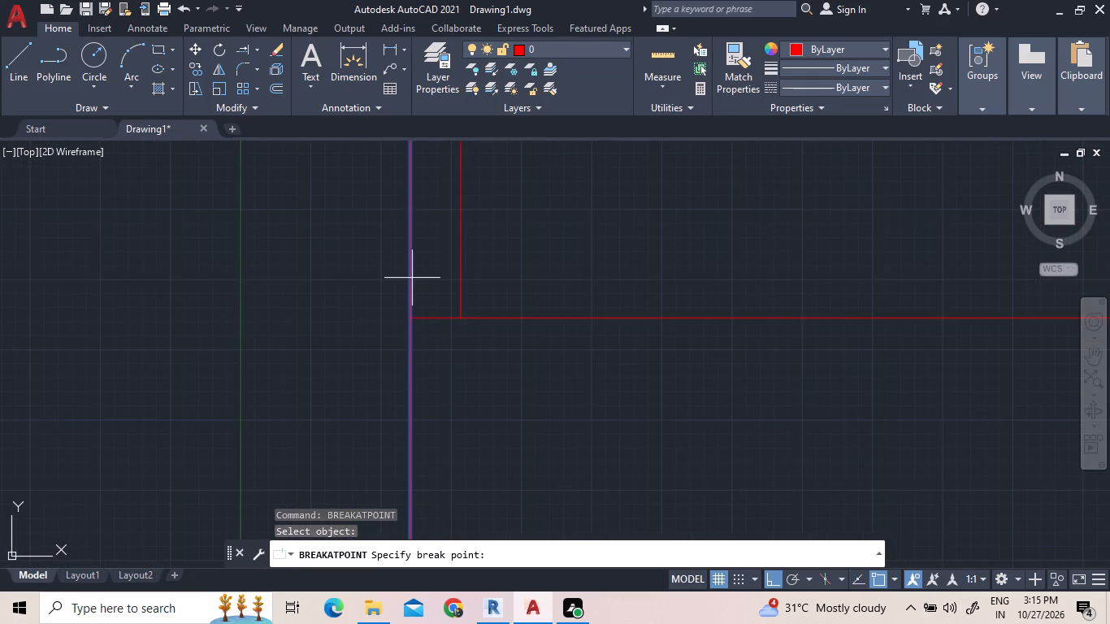
scroll(412, 273, "up", 3)
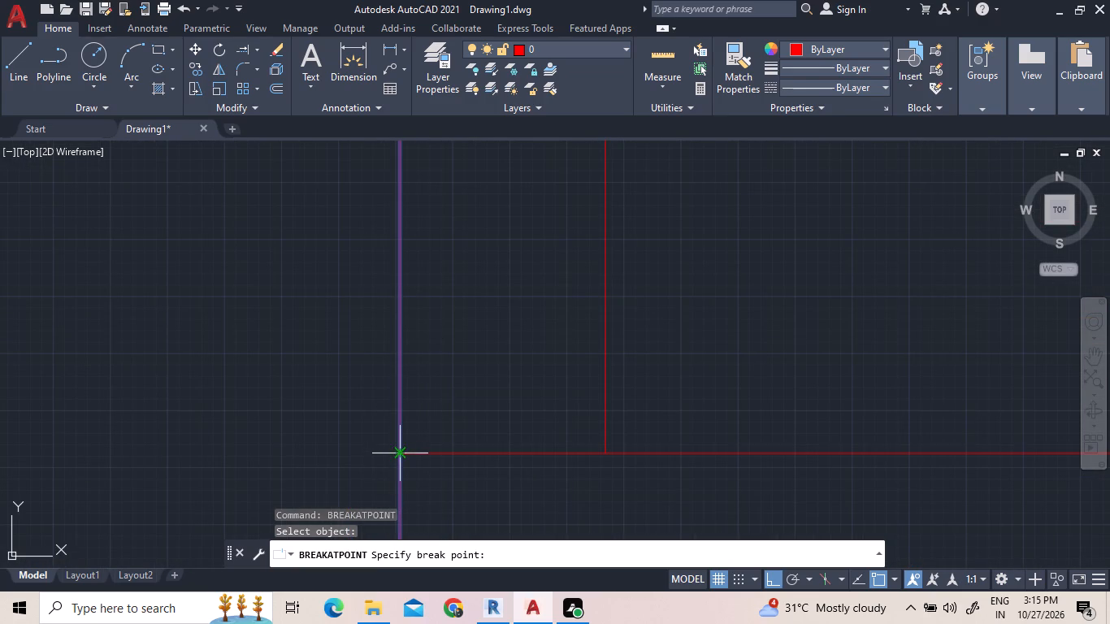
left_click(396, 452)
scroll(426, 375, "down", 2)
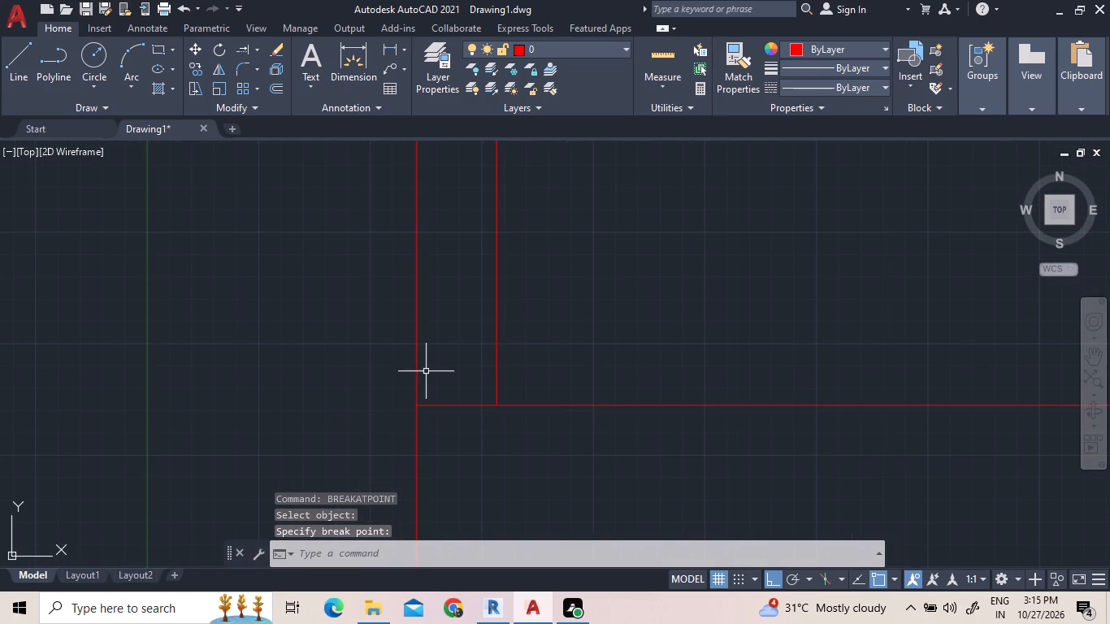
right_click(426, 370)
left_click(207, 265)
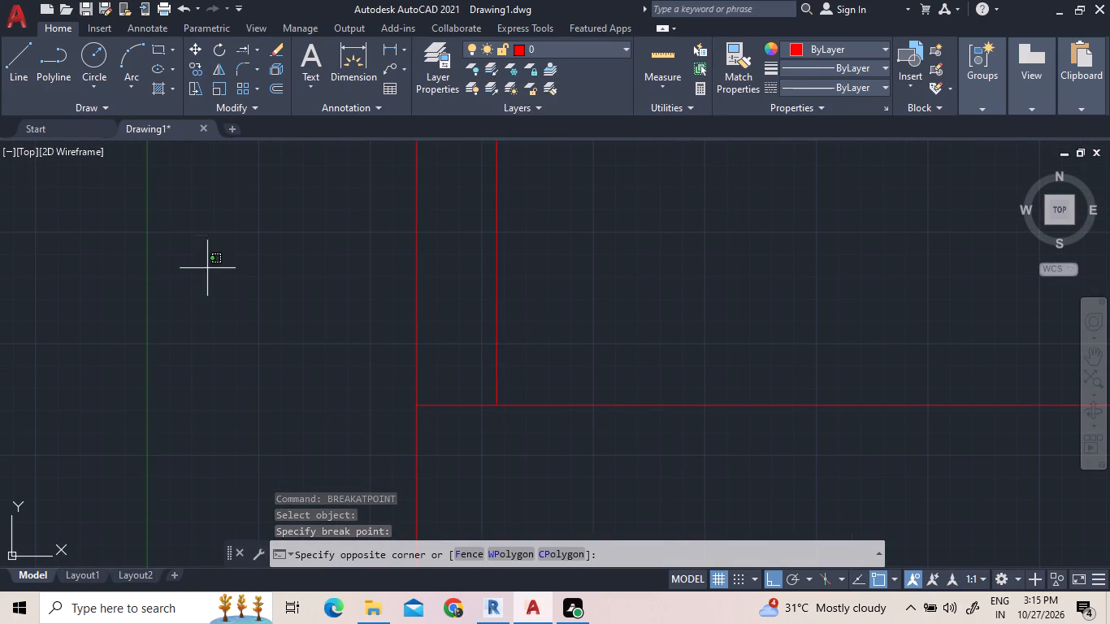
left_click(148, 305)
Offset the segment of the left wall's outer line between the two break points 2' into the room.
scroll(210, 282, "down", 4)
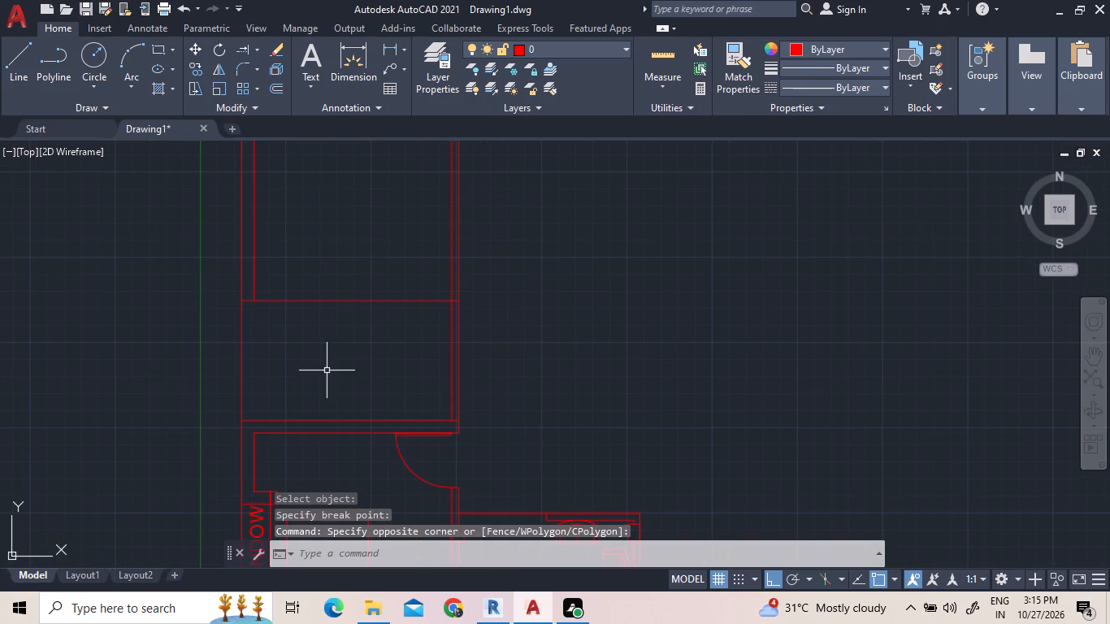
left_click(268, 80)
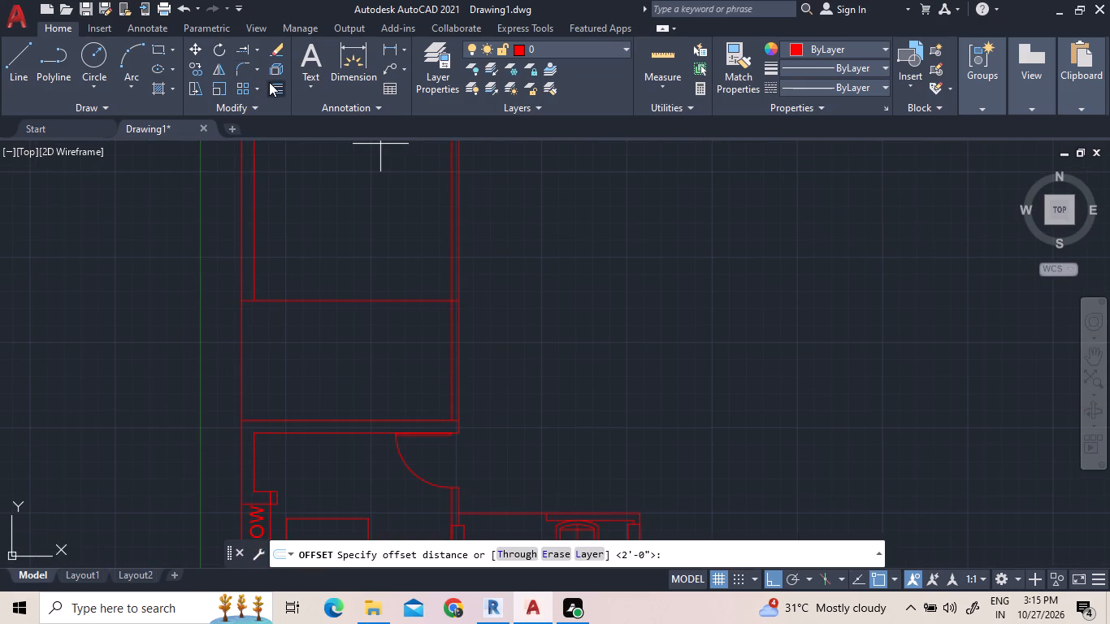
type("2'")
key("Return")
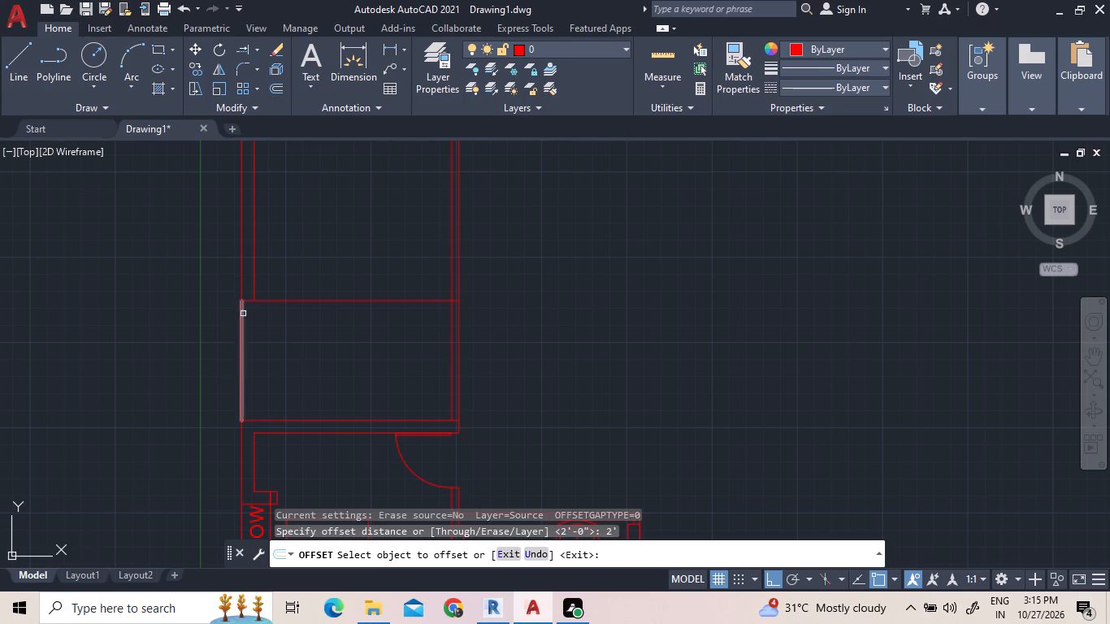
left_click(241, 331)
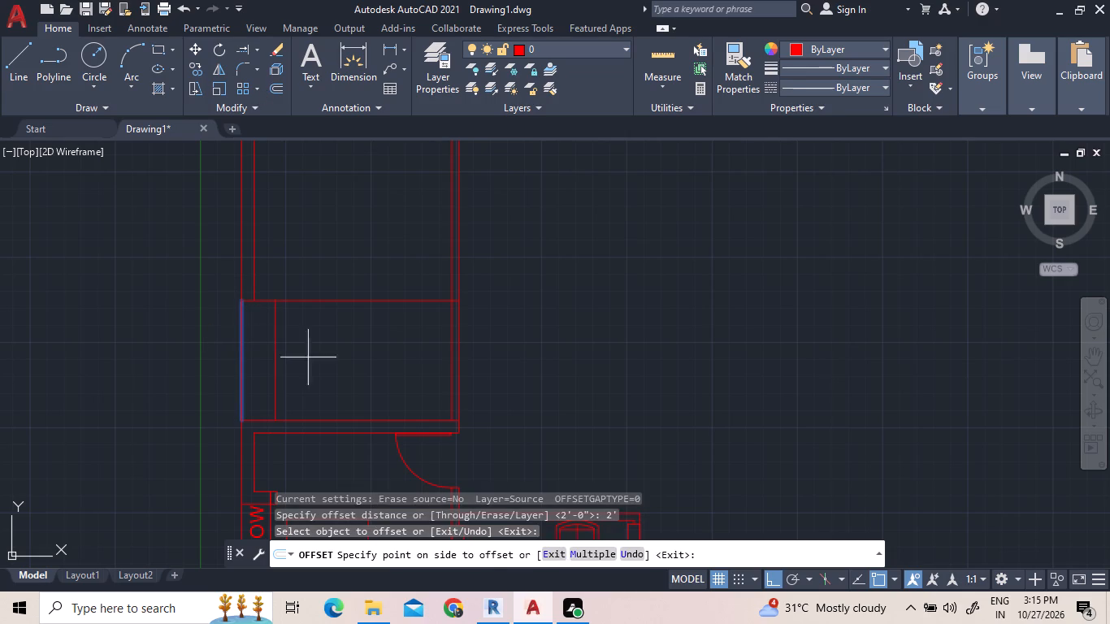
left_click(319, 360)
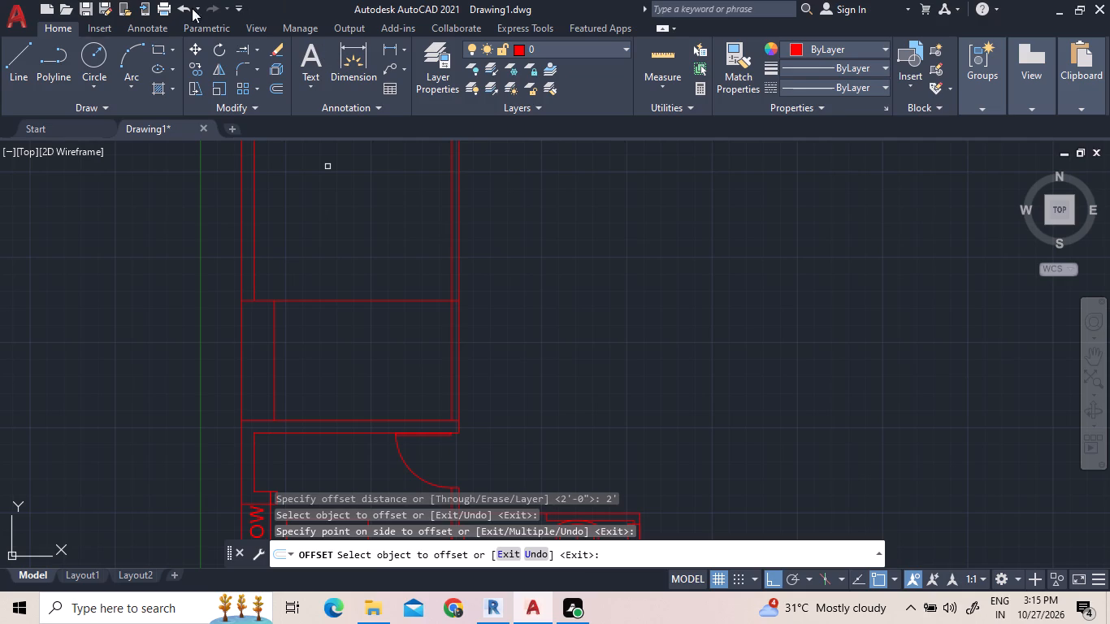
Offset the room's upper horizontal line 5" upward.
left_click(276, 89)
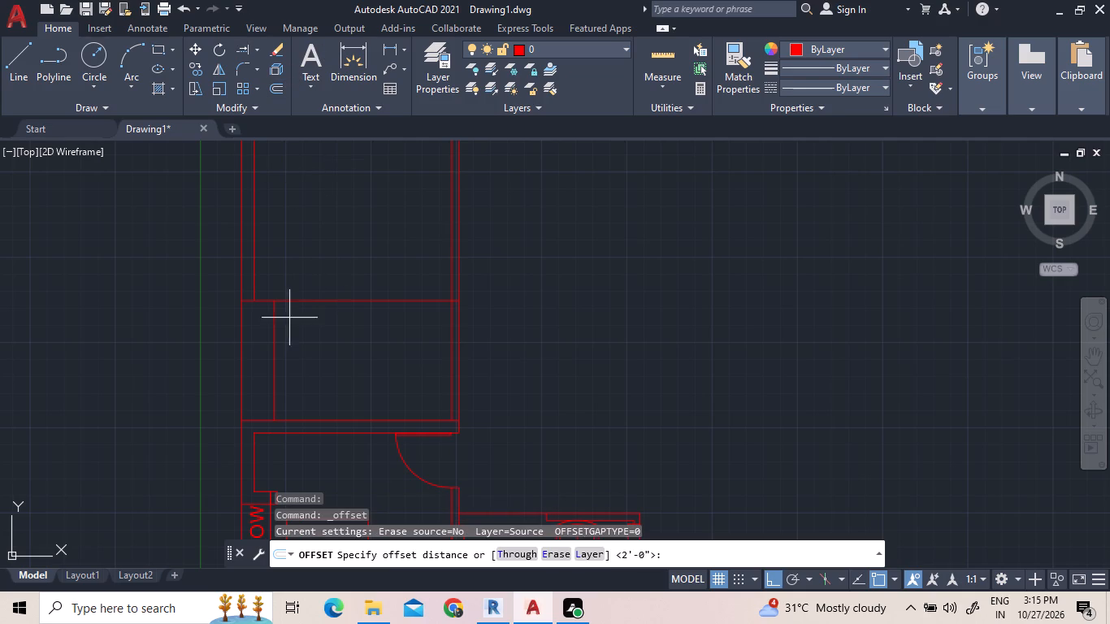
type("5\"")
key("Return")
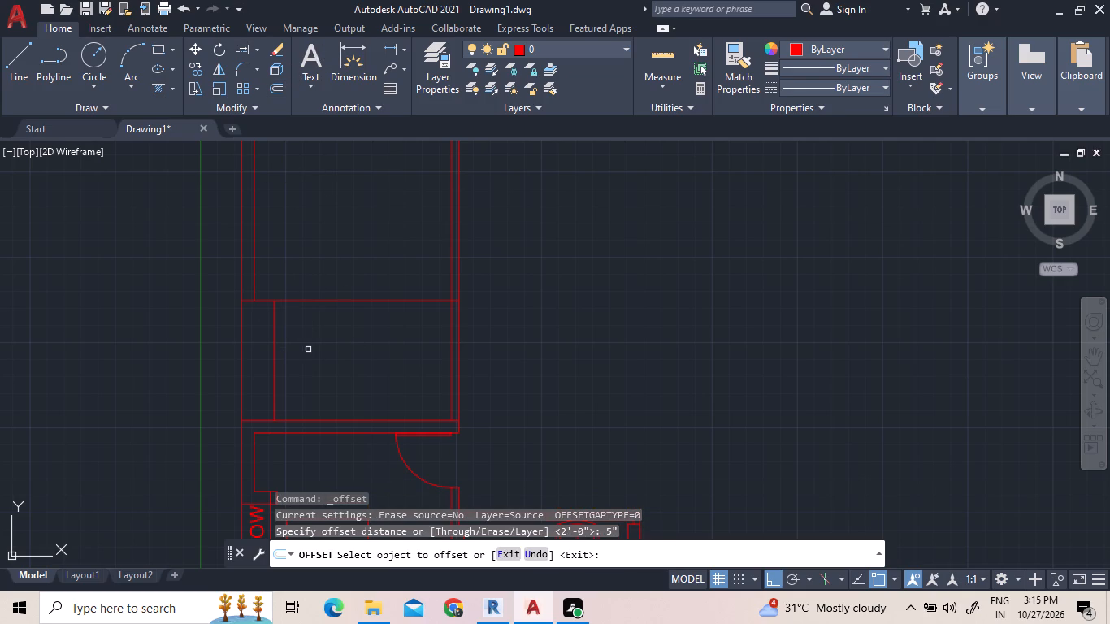
left_click(316, 297)
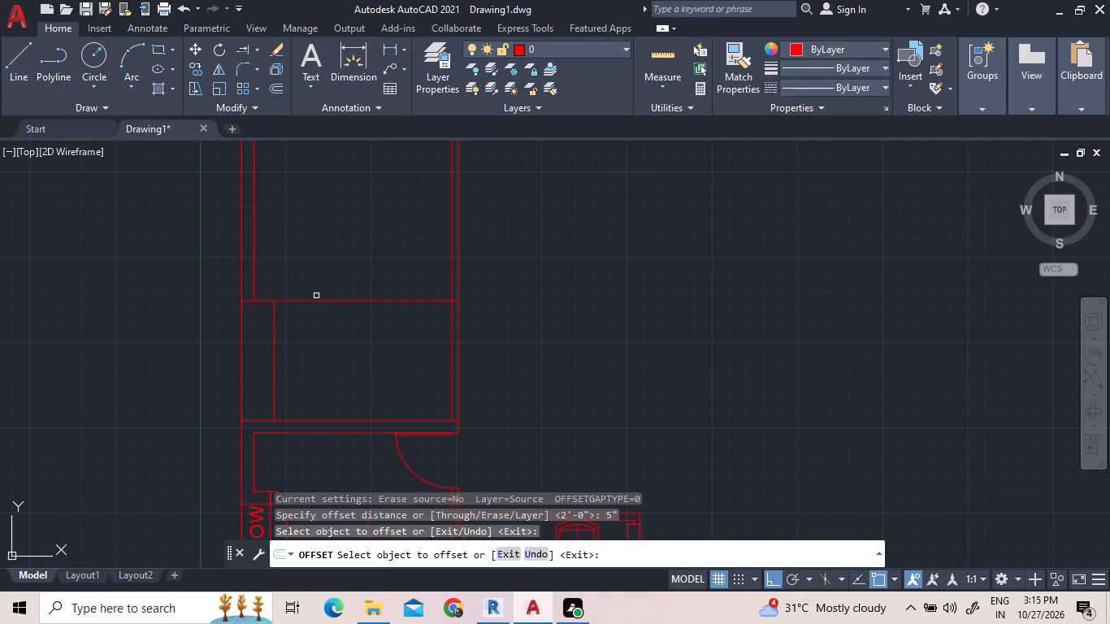
left_click(318, 301)
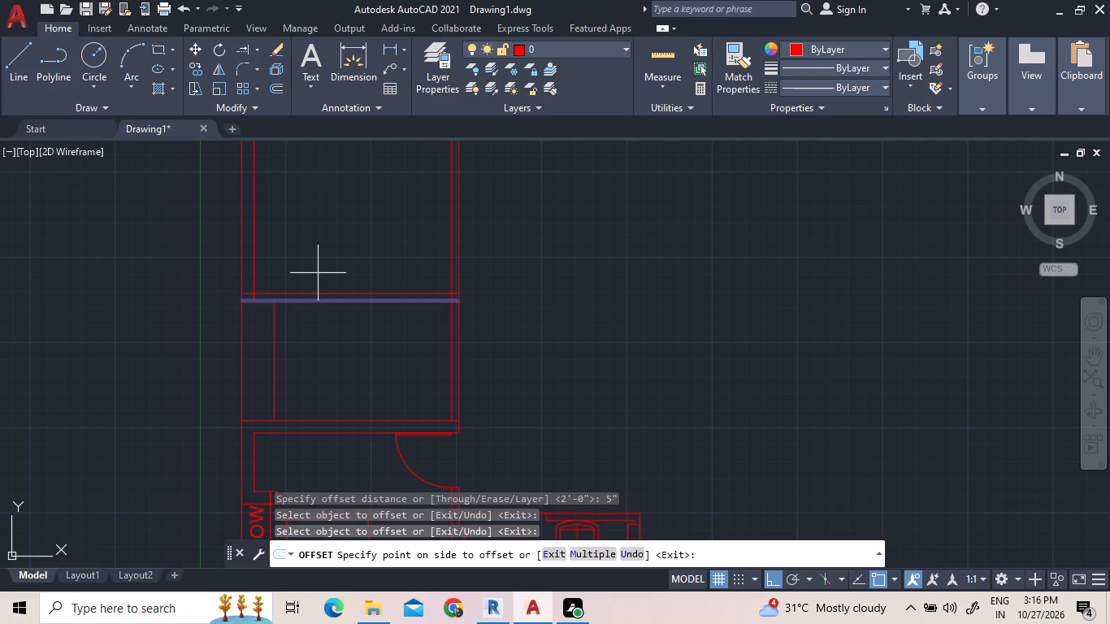
left_click(318, 273)
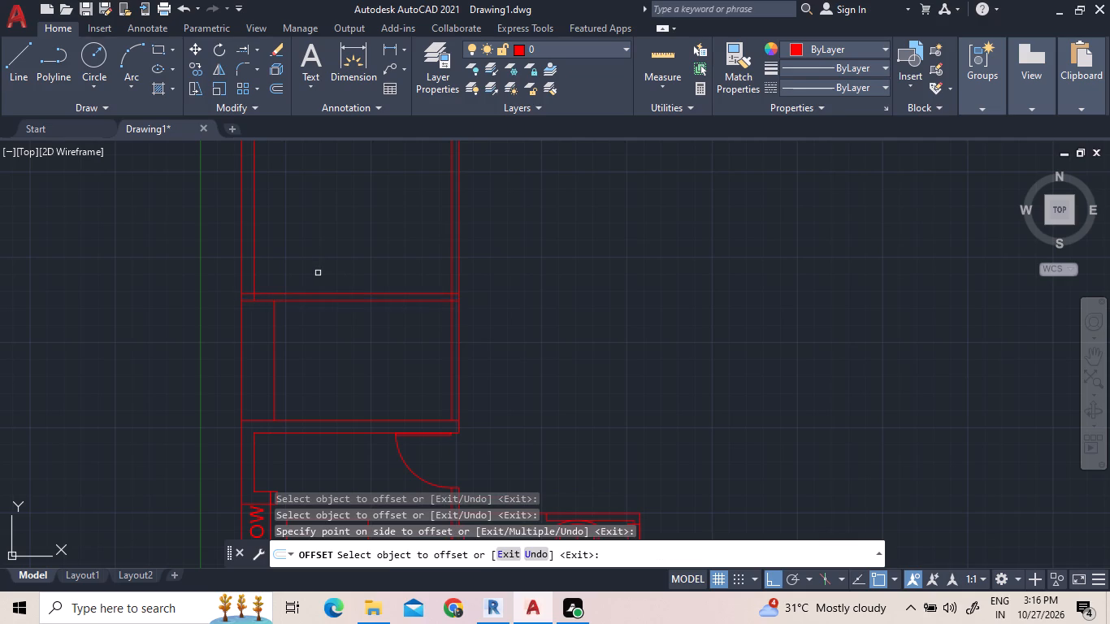
right_click(466, 246)
left_click(484, 257)
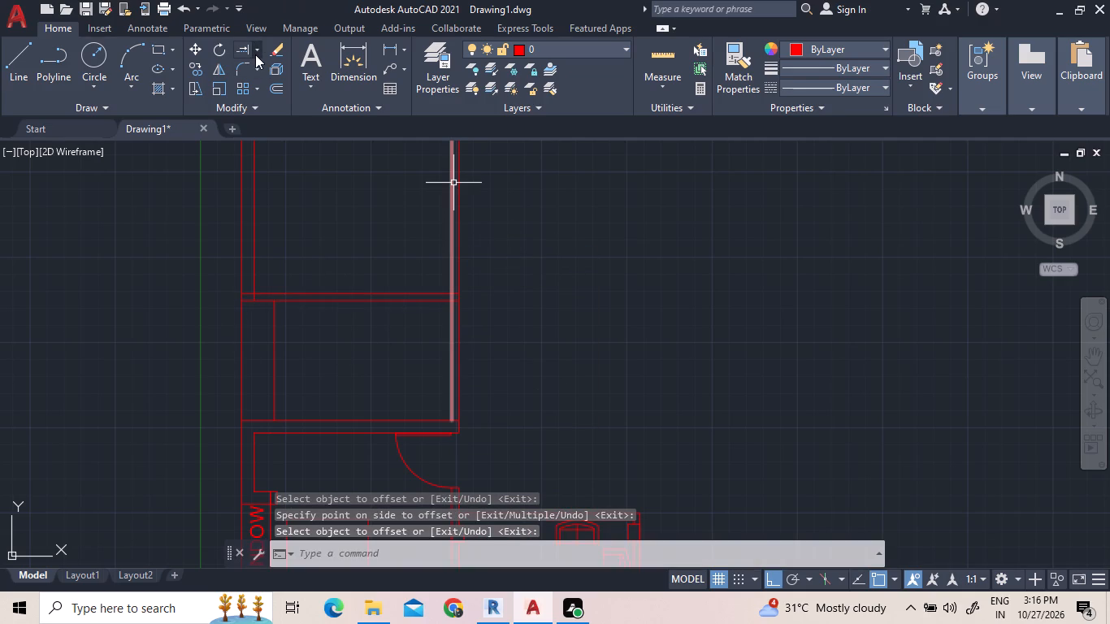
Trim the upper 5" offset line inside the left wall and the wall's inner line end below it to form a clean corner.
left_click(254, 54)
left_click(265, 68)
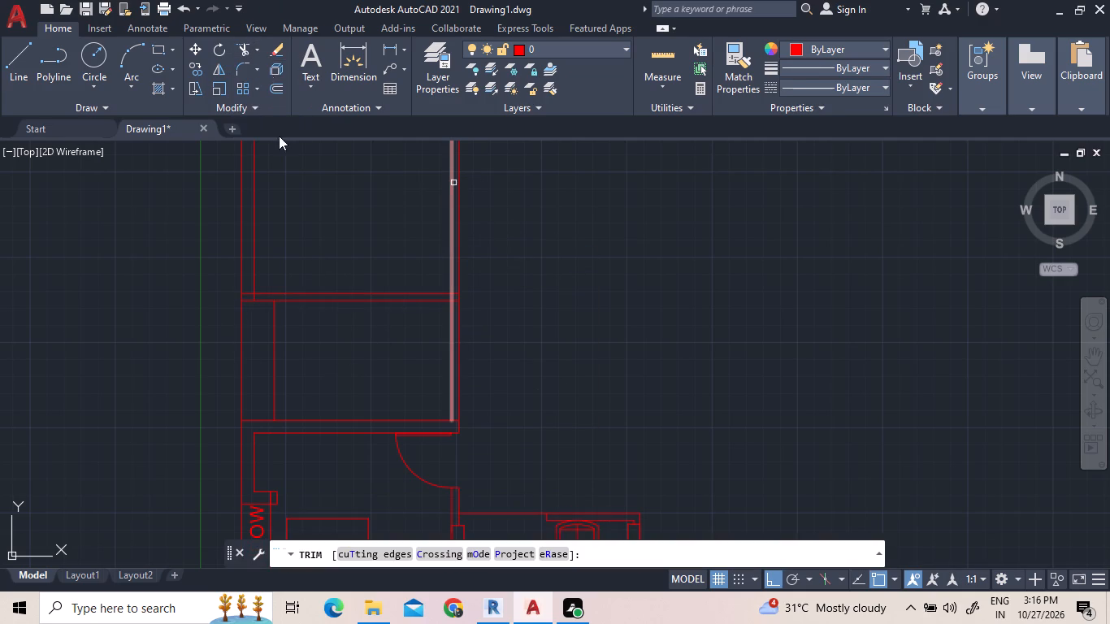
scroll(254, 297, "up", 3)
left_click(254, 296)
left_click(232, 267)
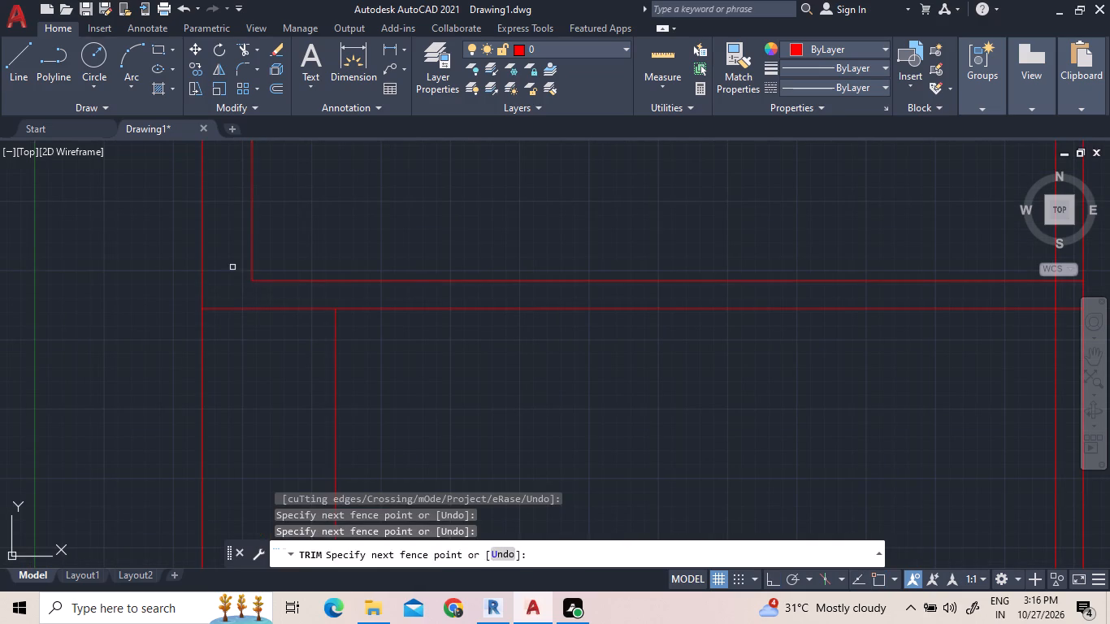
Trim the lower of the two horizontal lines from the 2' offset line through the right wall, including the piece inside that wall.
scroll(369, 370, "down", 1)
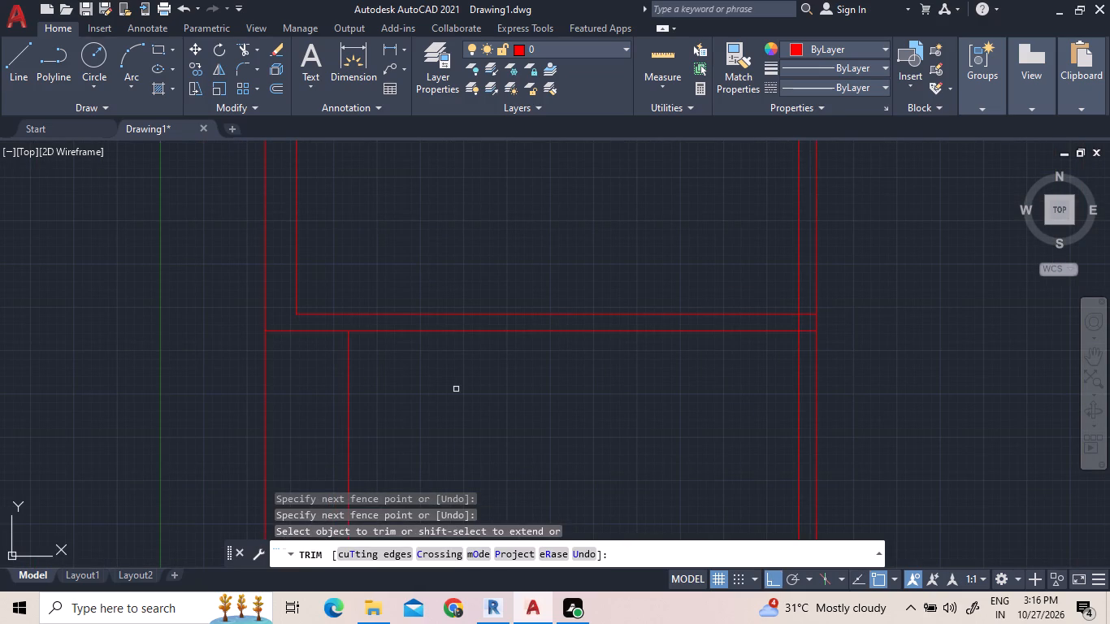
left_click(454, 385)
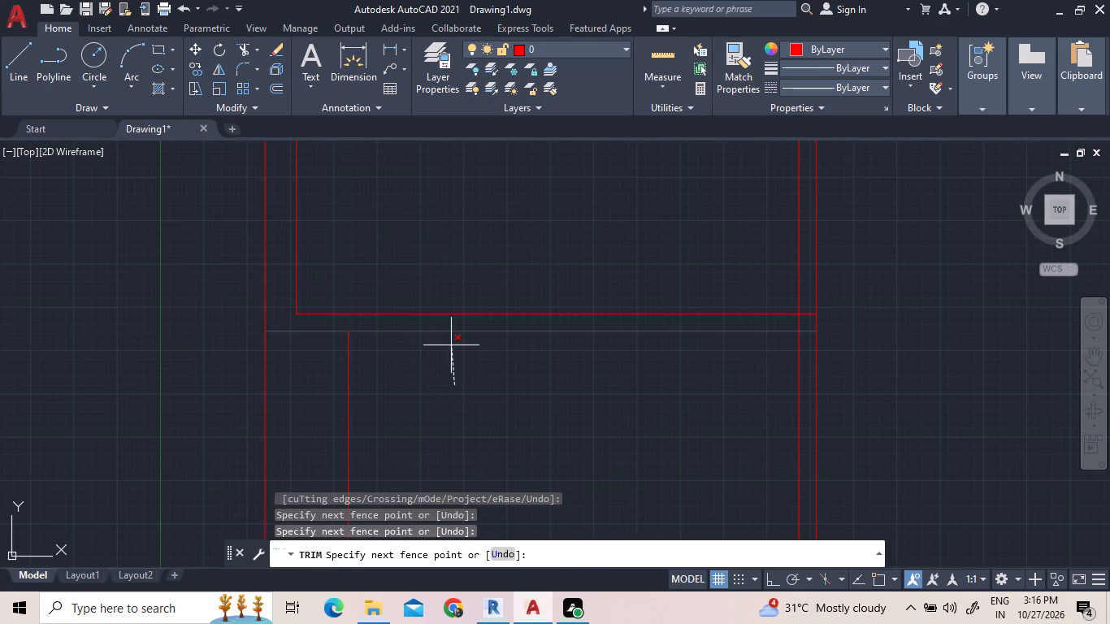
left_click(481, 327)
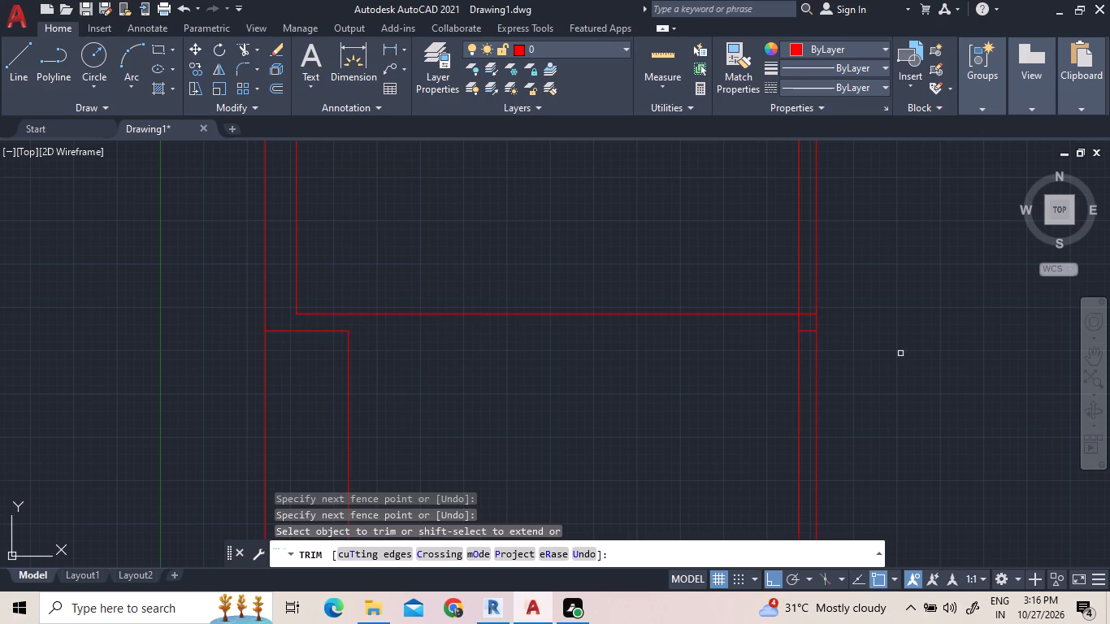
left_click(804, 334)
left_click(806, 318)
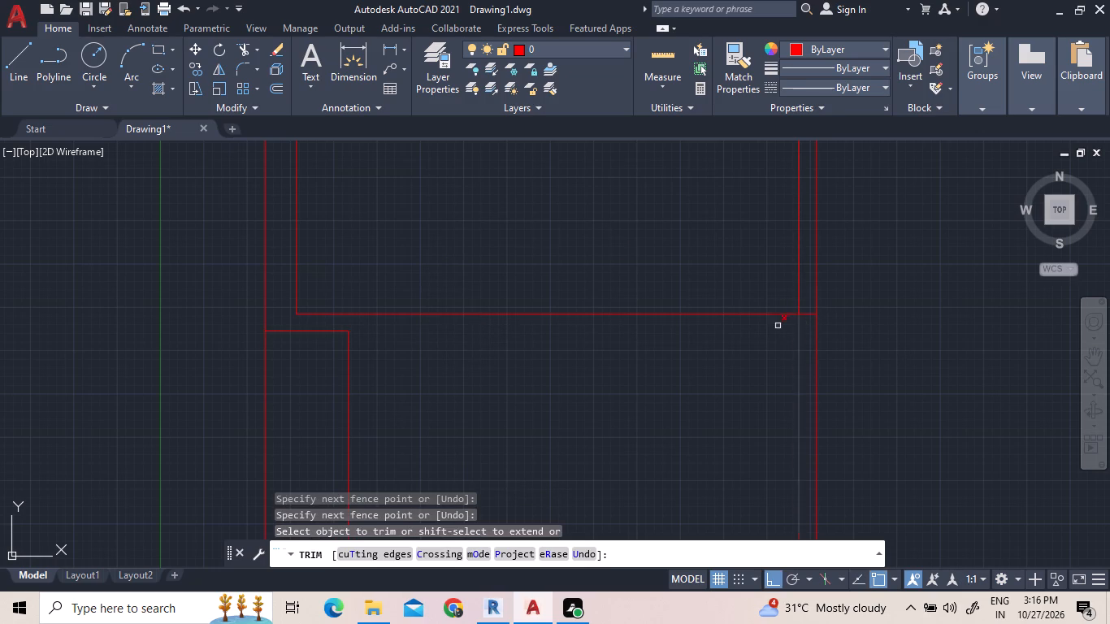
Extend the 2' offset vertical line up to the upper 5" offset line.
left_click(257, 42)
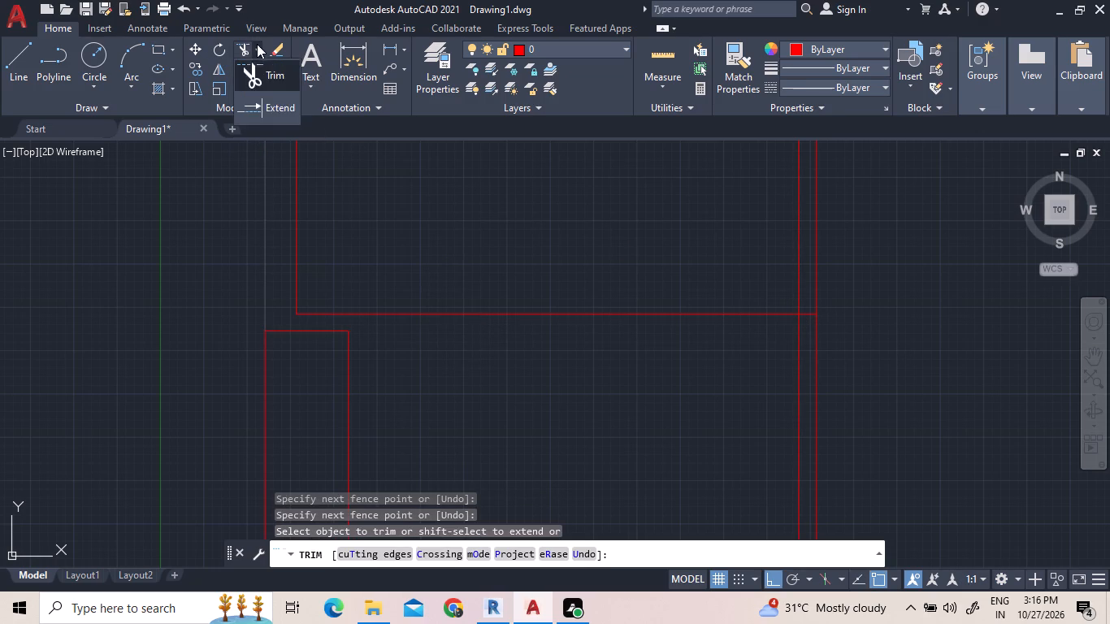
left_click(281, 116)
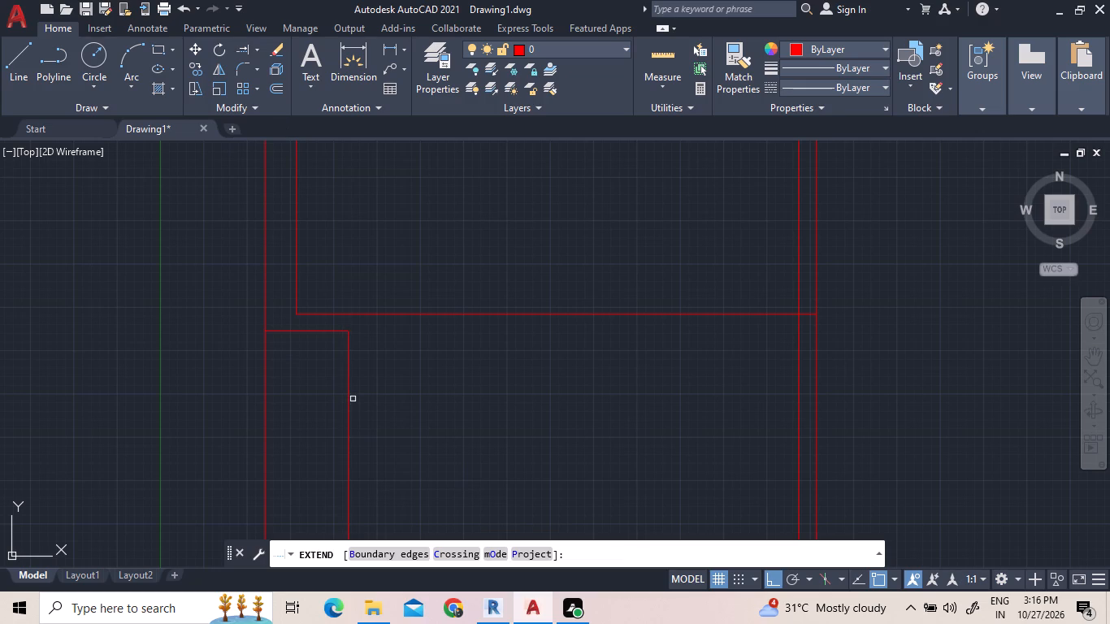
left_click(349, 371)
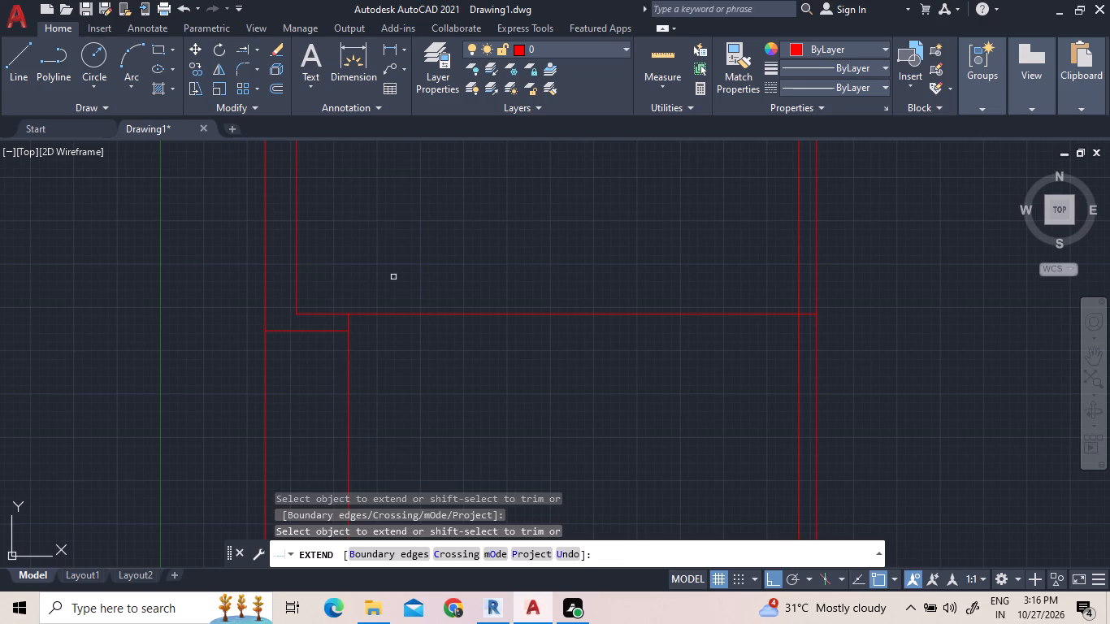
Trim the 5" offset line from the extended vertical line through the right wall, including the piece inside that wall.
left_click(255, 57)
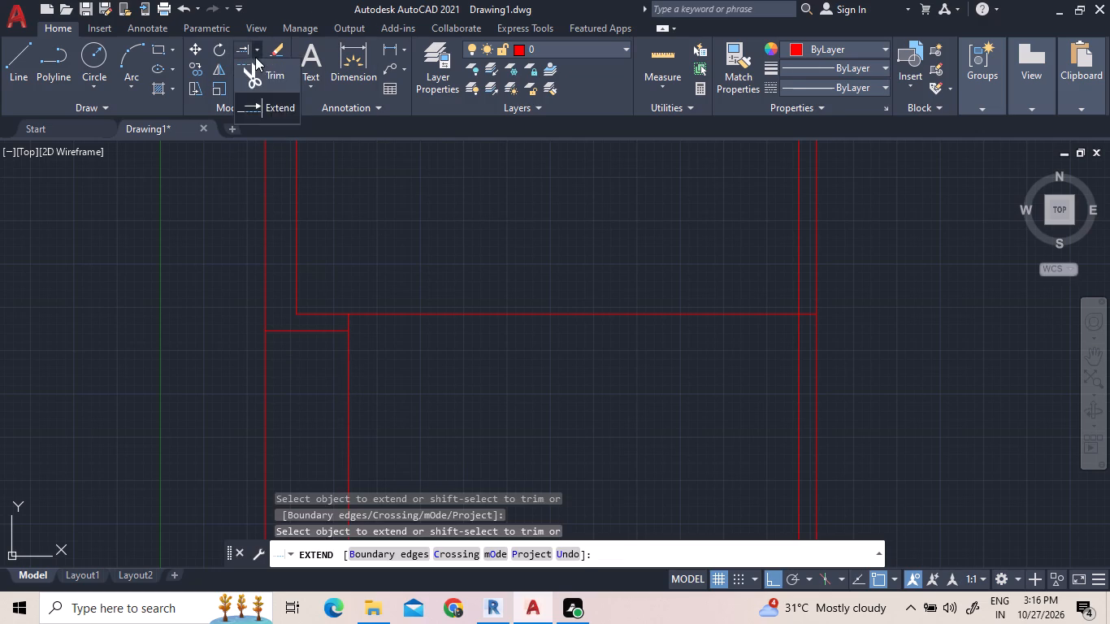
left_click(259, 83)
left_click(419, 277)
left_click(429, 376)
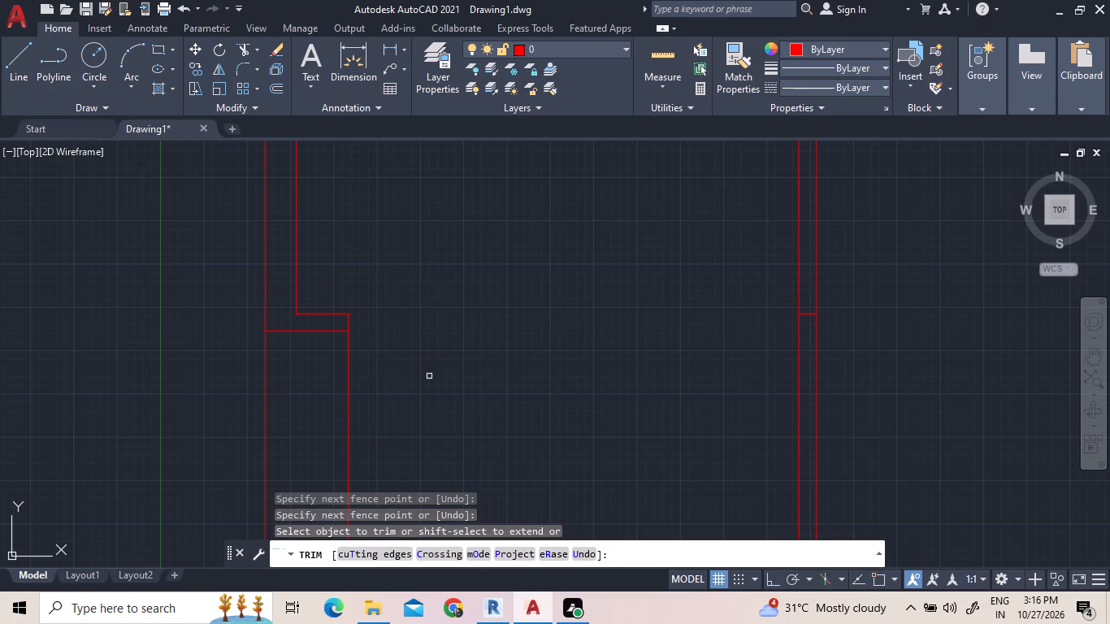
left_click(806, 316)
scroll(600, 366, "down", 1)
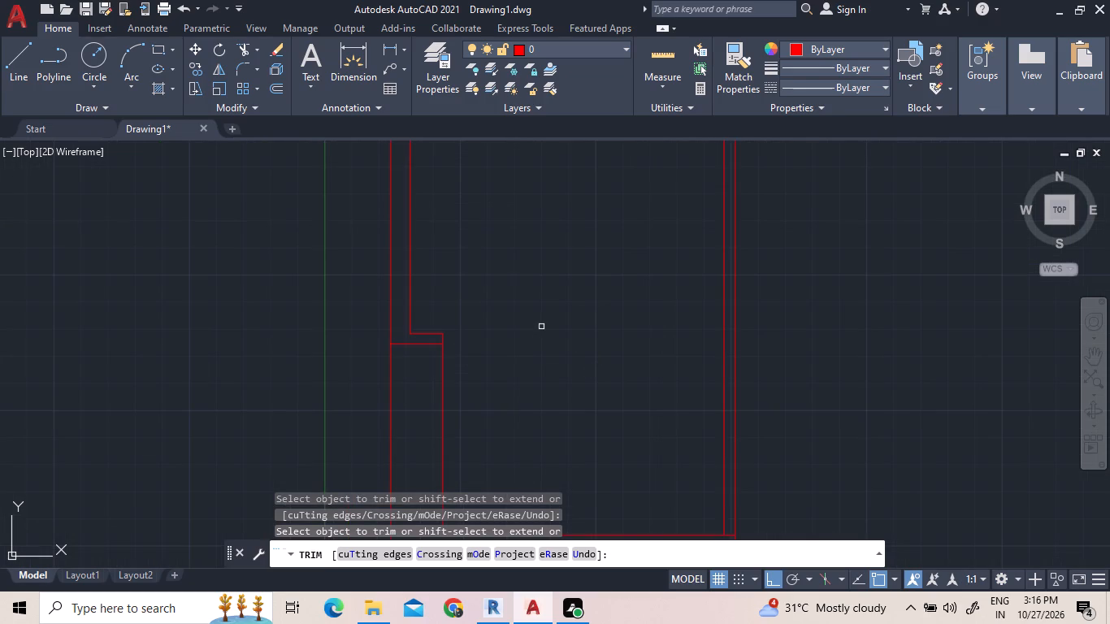
scroll(517, 362, "down", 1)
middle_click_drag(509, 379, 327, 468)
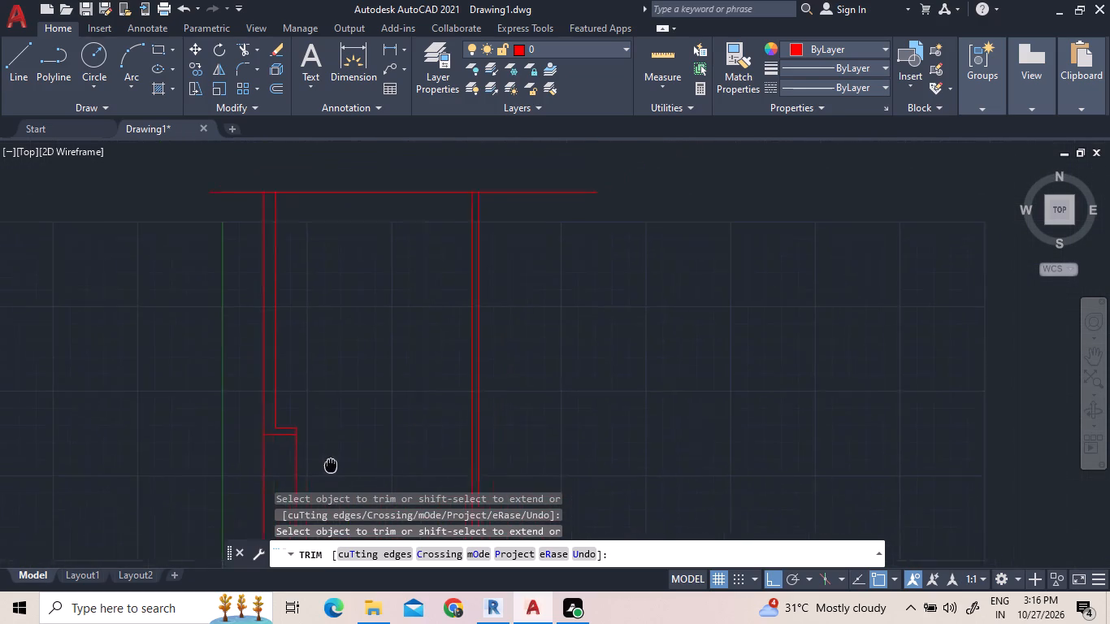
middle_click_drag(327, 468, 310, 447)
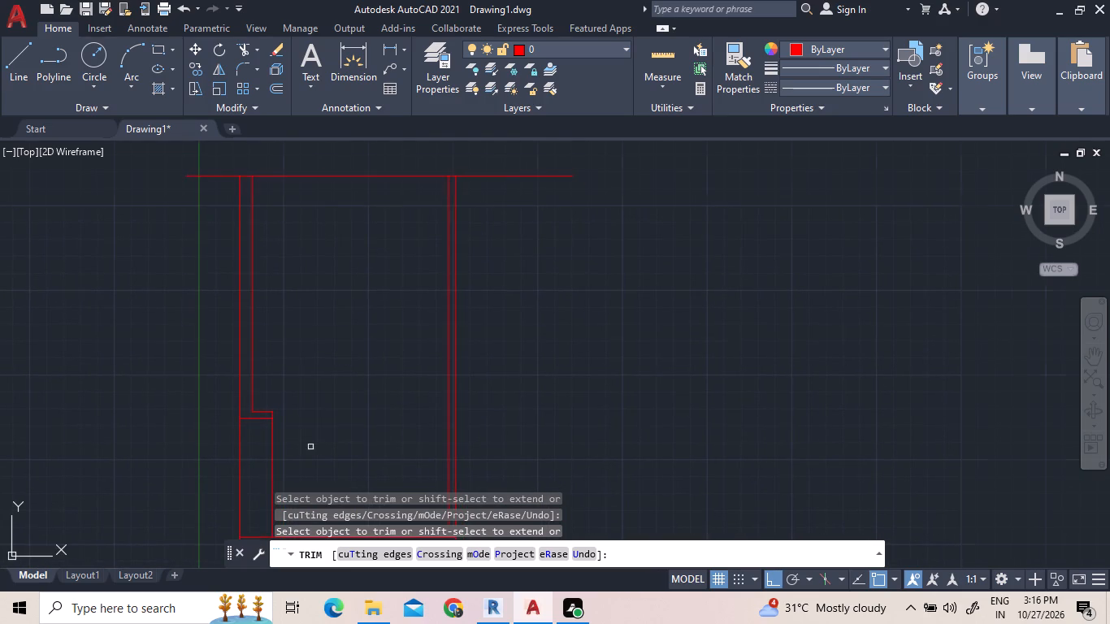
right_click(650, 292)
left_click(660, 296)
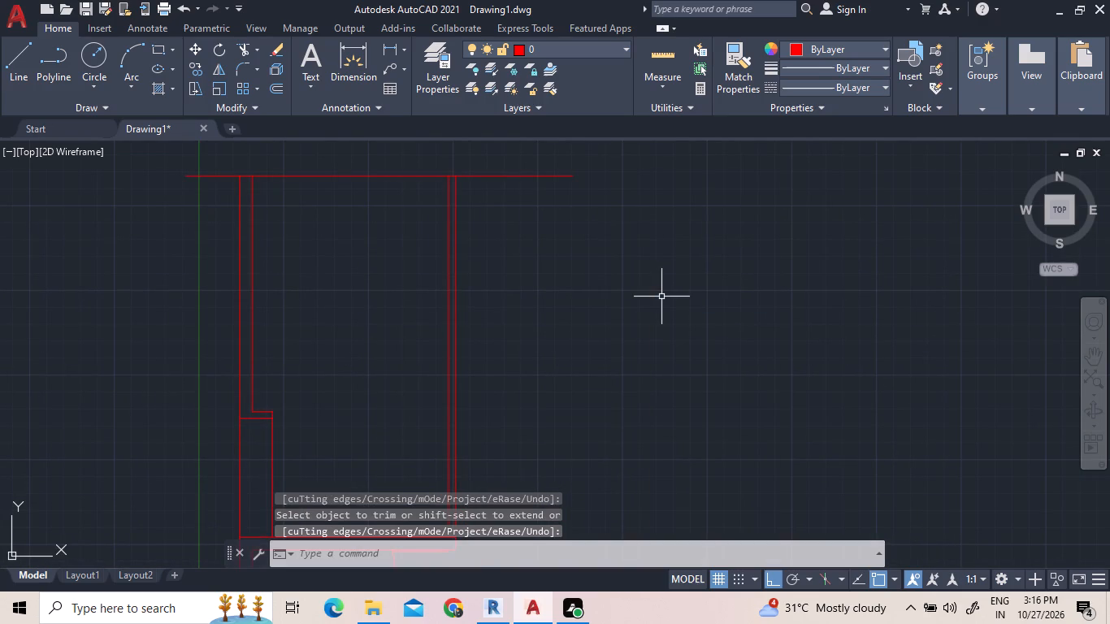
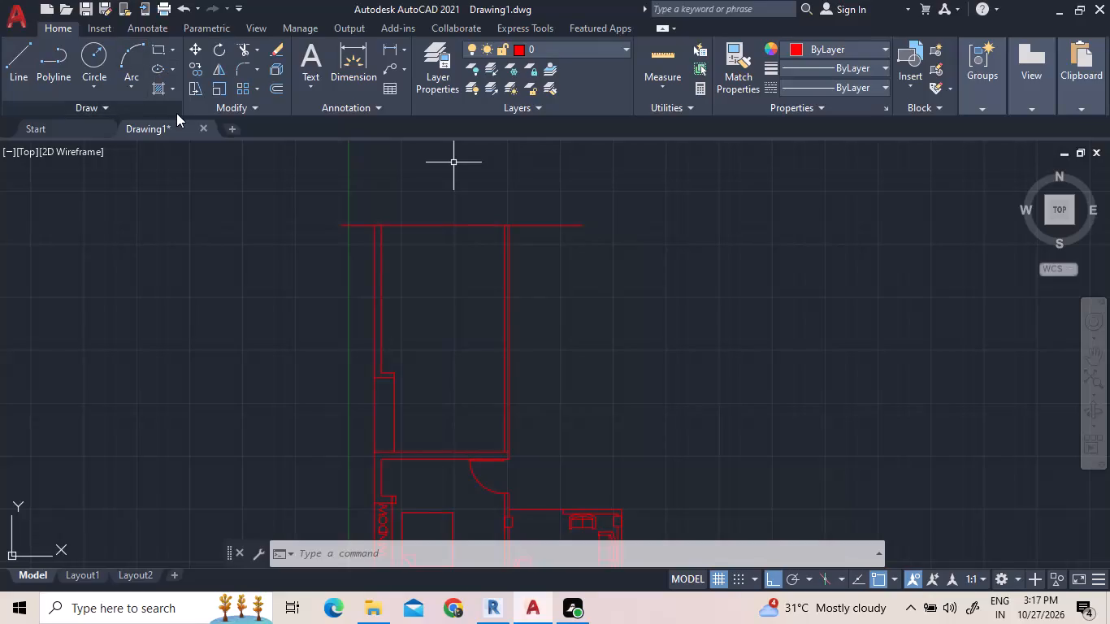
Offset the upper line of the bedroom's top wall 12' upward.
left_click(276, 87)
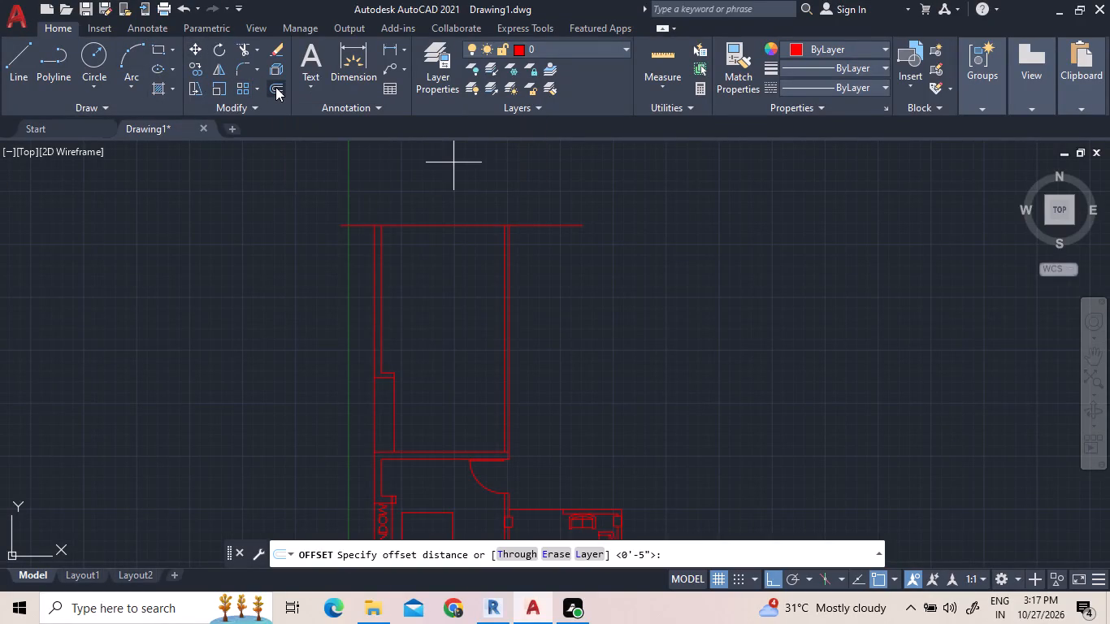
key("1")
type("2'")
key("Return")
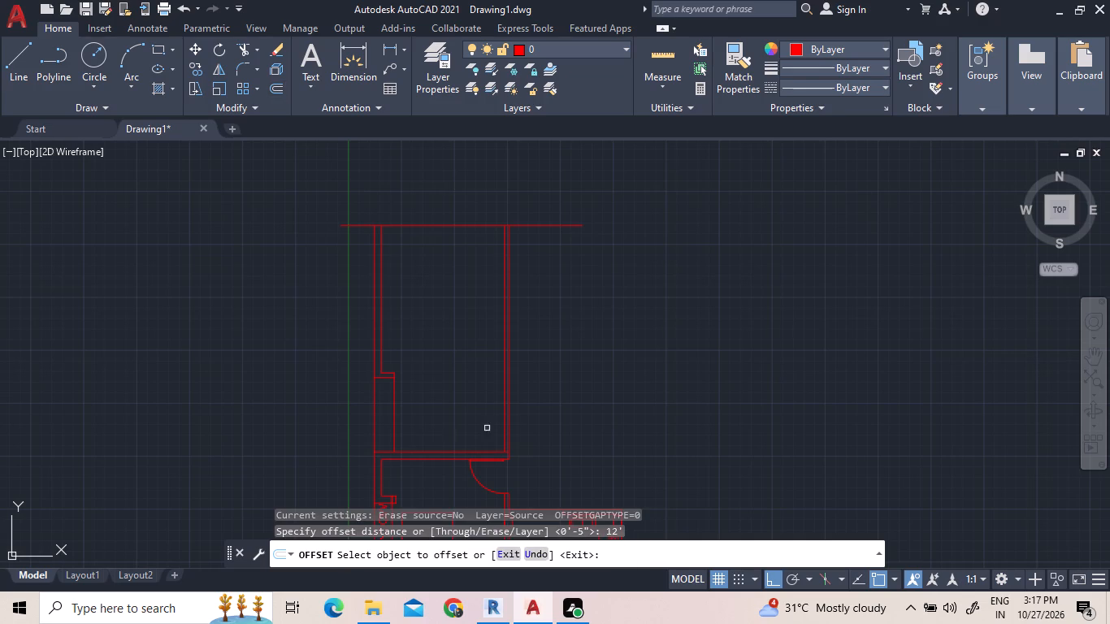
left_click(449, 452)
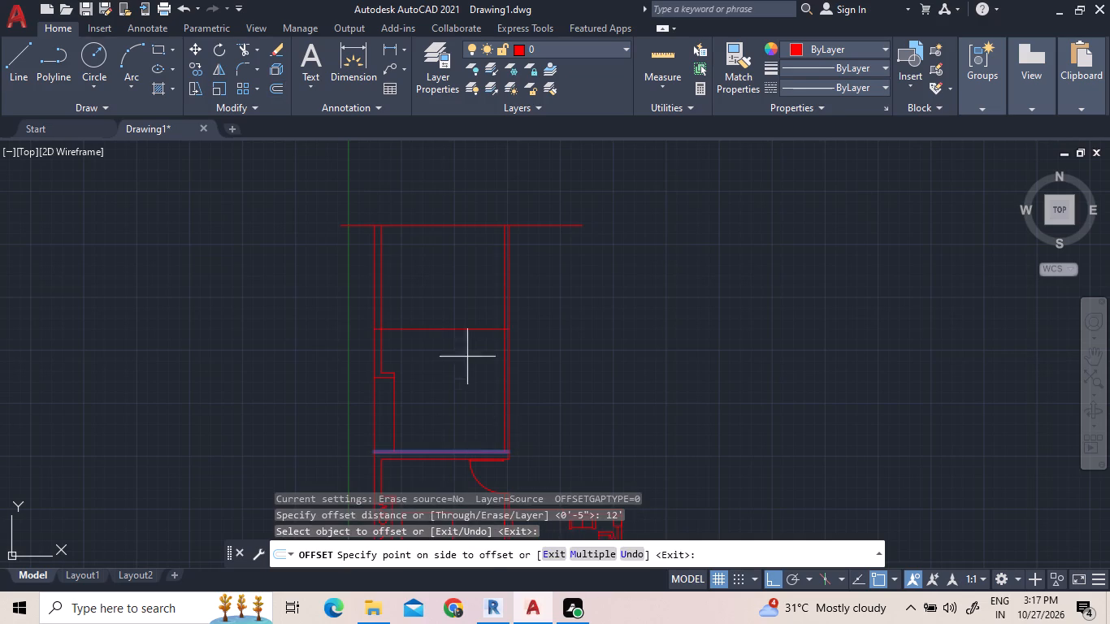
left_click(460, 335)
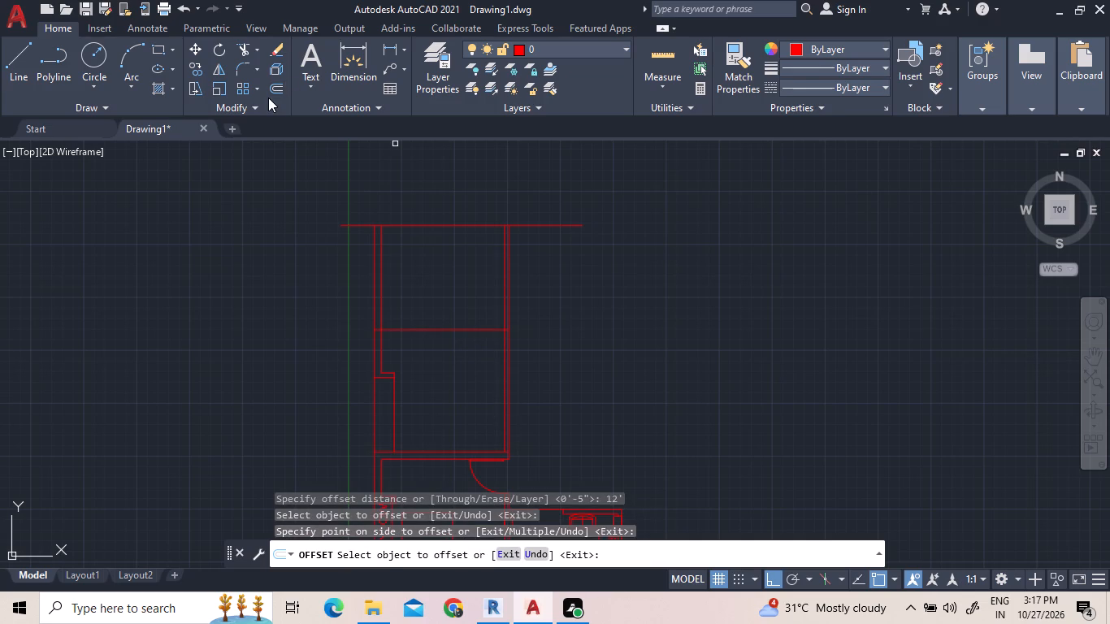
Offset the new 12' horizontal line 5" upward to form a partition wall.
left_click(268, 97)
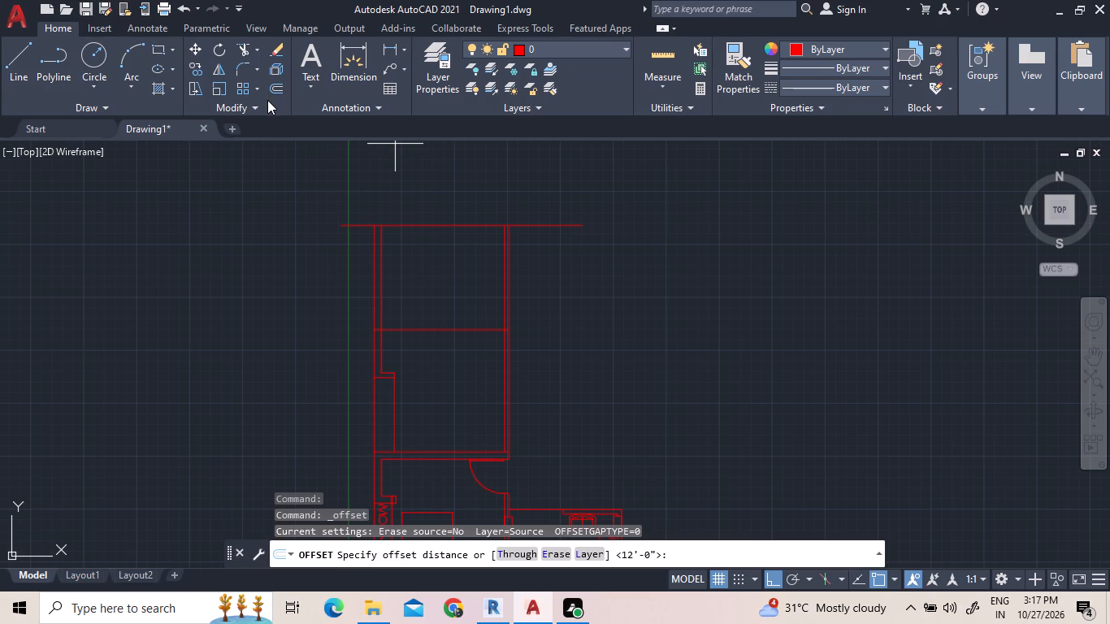
type("5\"")
key("Return")
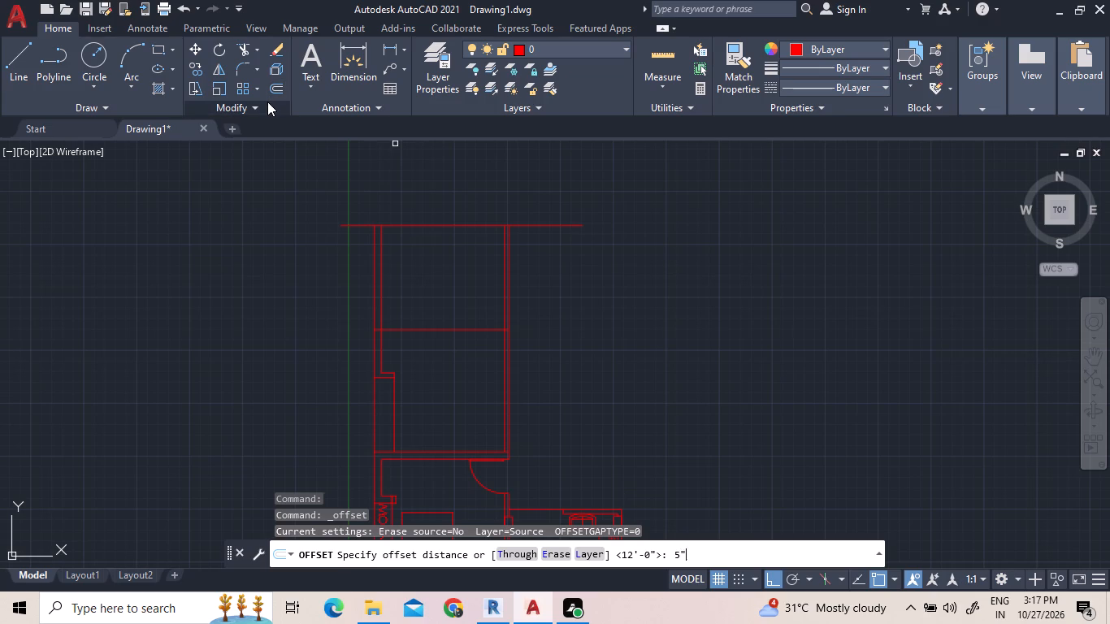
left_click(466, 331)
left_click(467, 314)
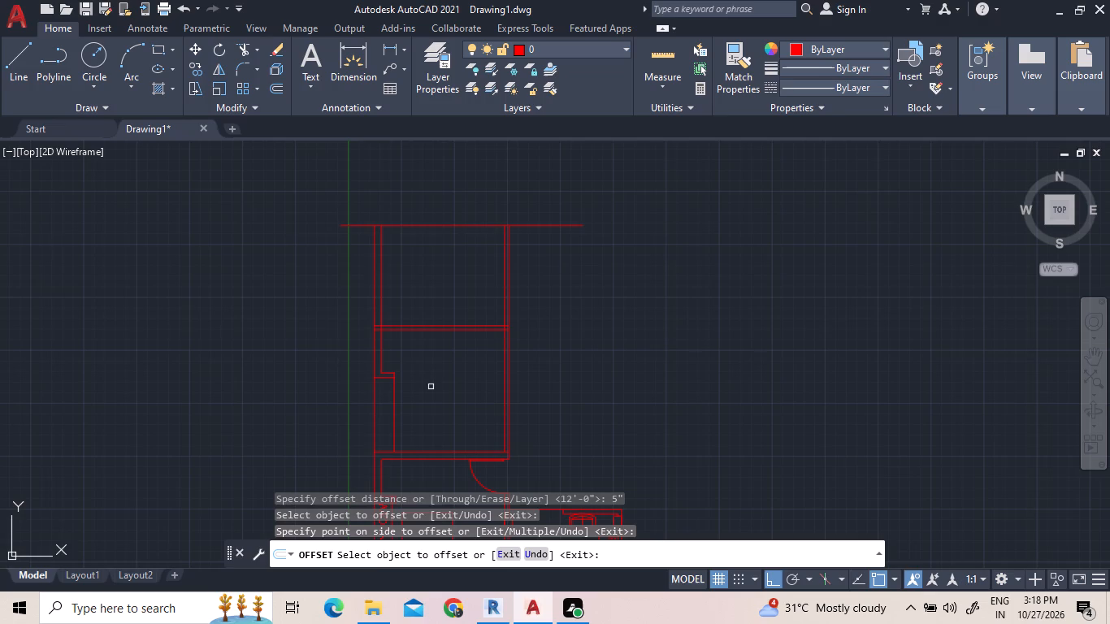
middle_click_drag(431, 387, 344, 418)
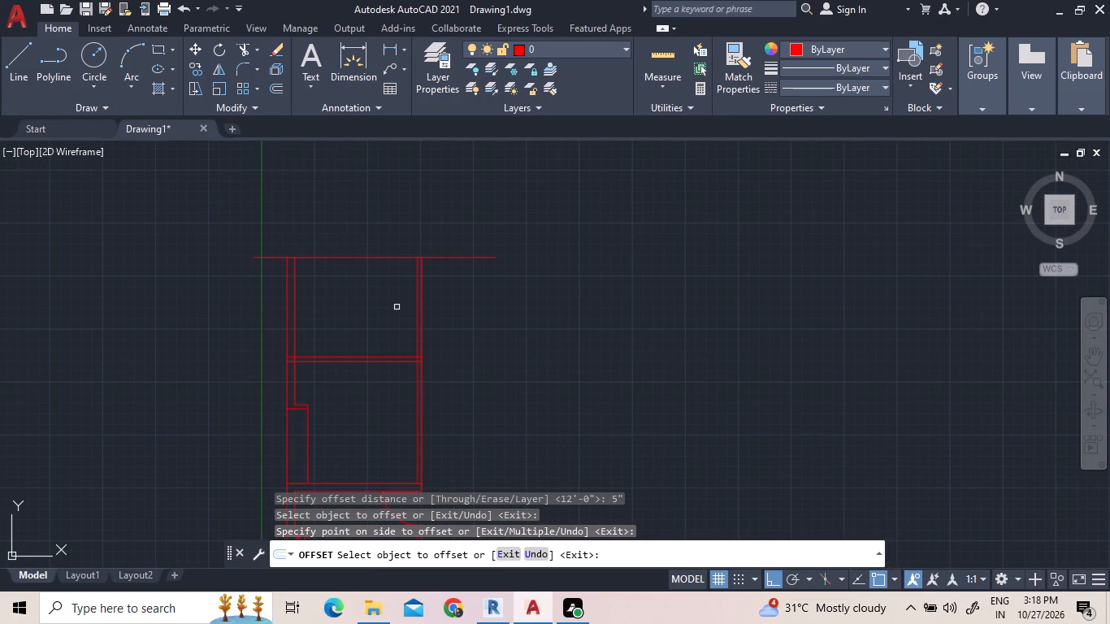
right_click(588, 329)
left_click(575, 303)
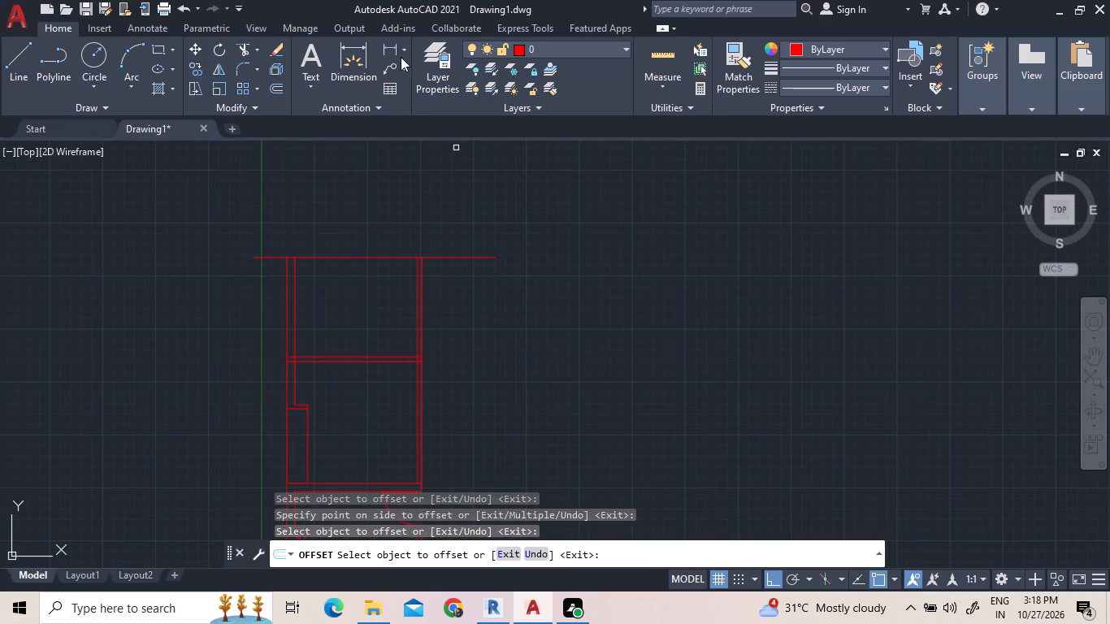
Offset the upper line of the 5" partition wall 5' upward.
left_click(276, 88)
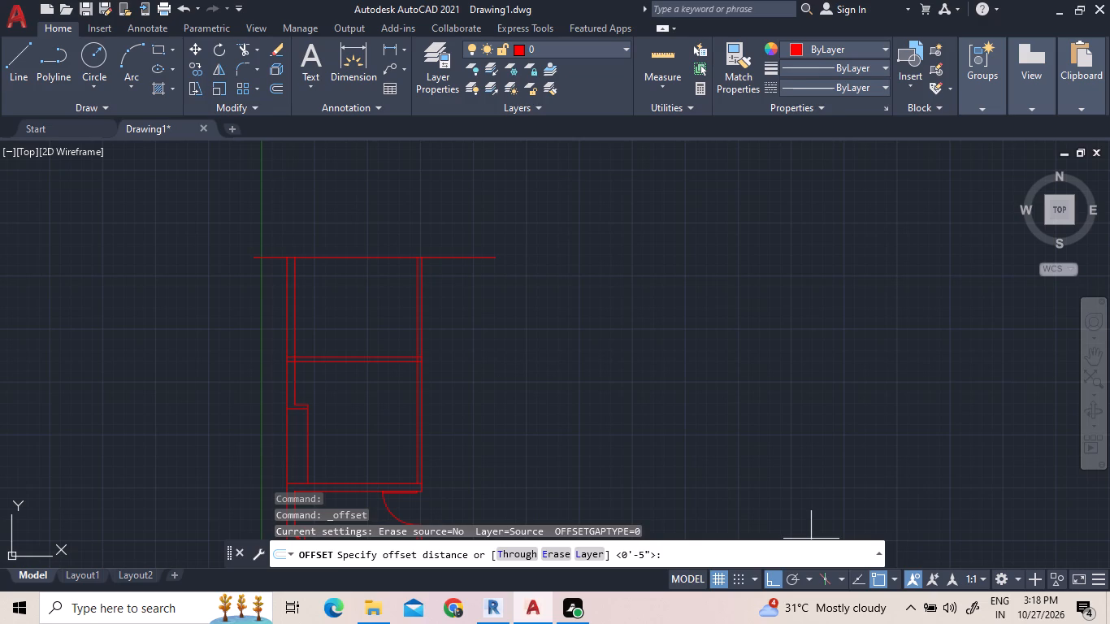
type("5'")
key("Return")
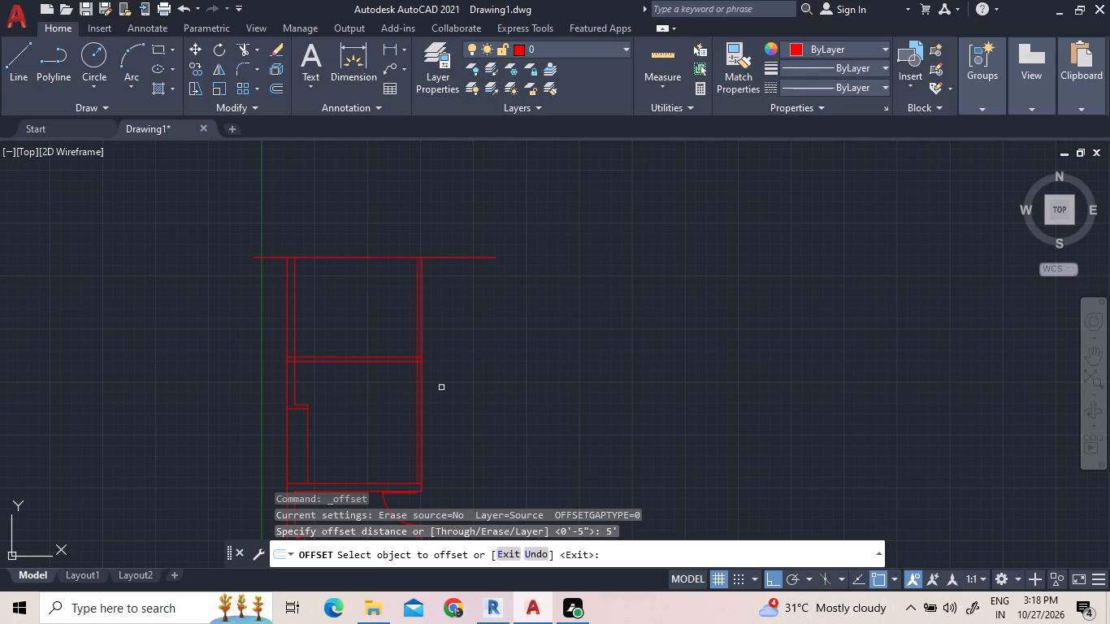
left_click(374, 356)
left_click(379, 318)
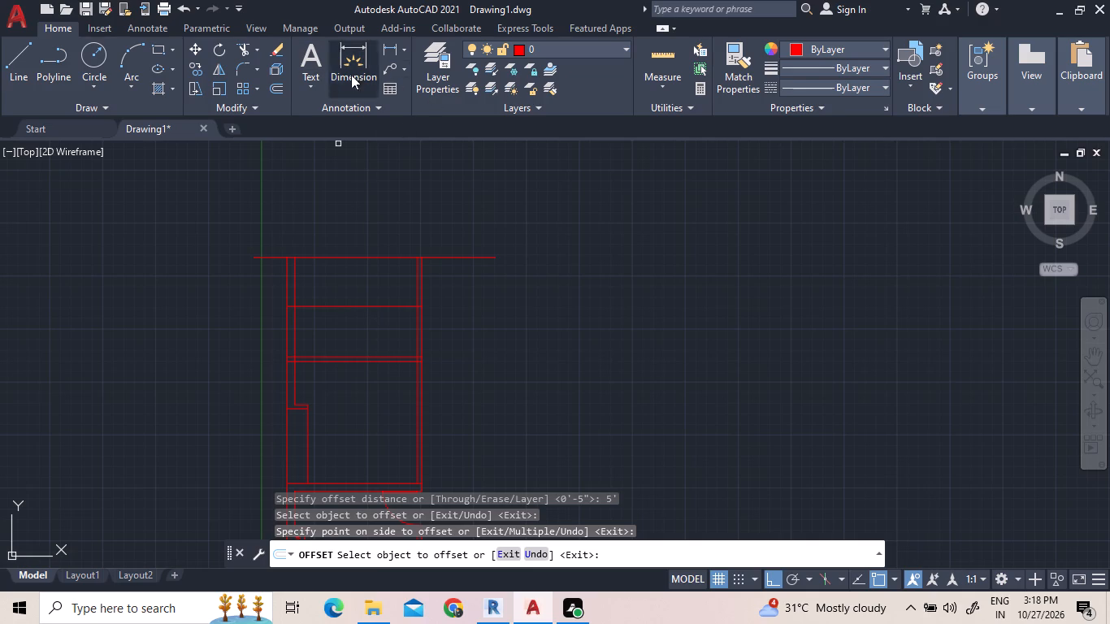
Offset the new 5' horizontal line 9" upward to form the top outer wall.
left_click(272, 80)
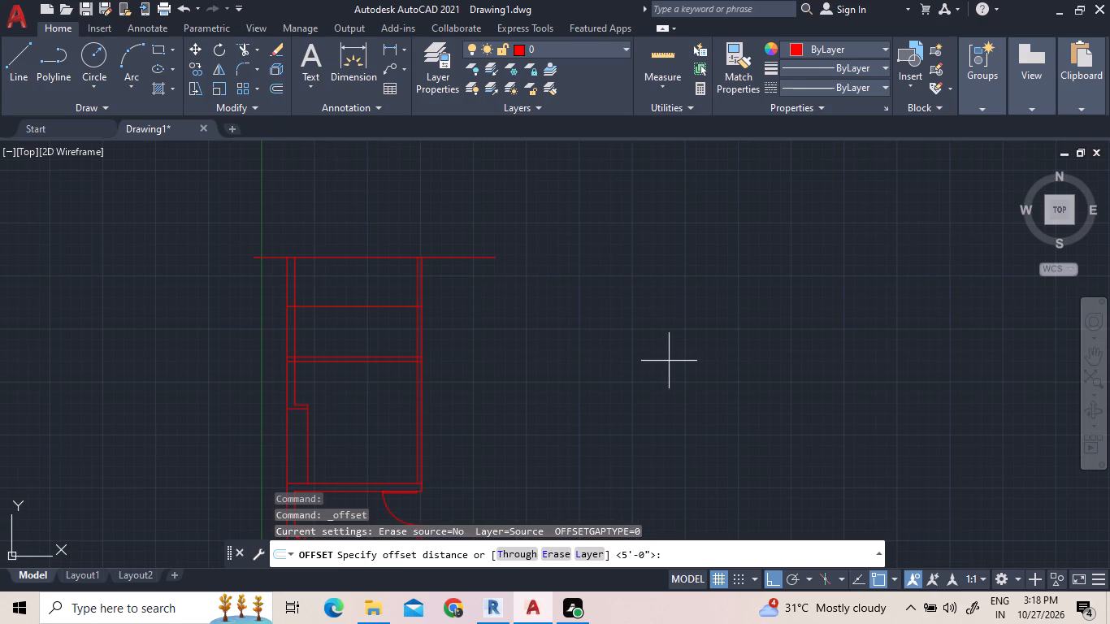
type("9\"")
key("Return")
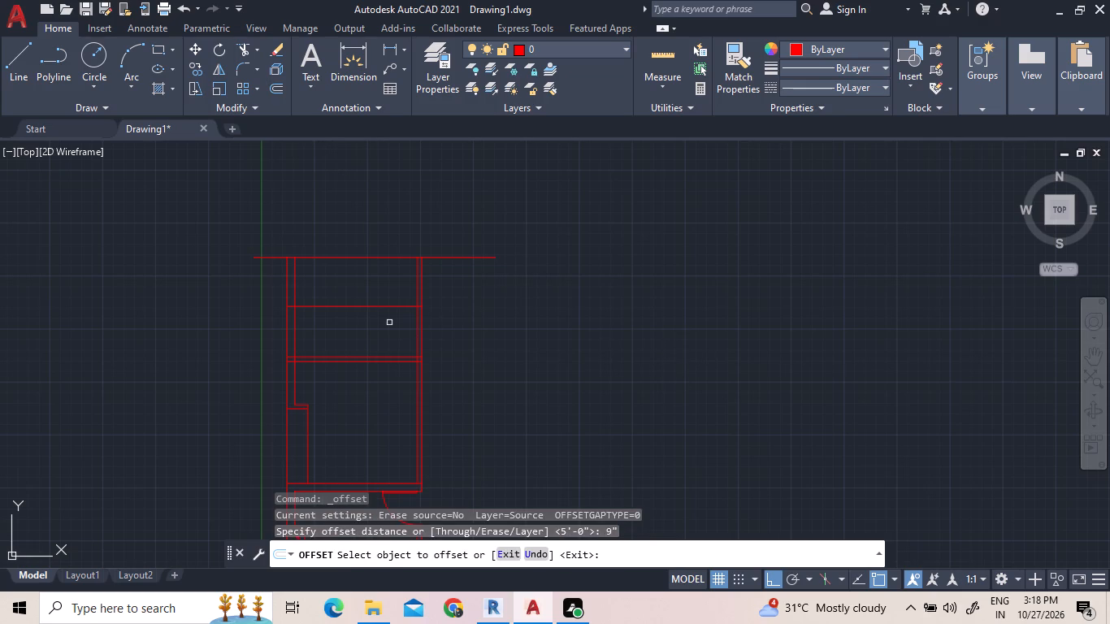
left_click(370, 305)
left_click(367, 279)
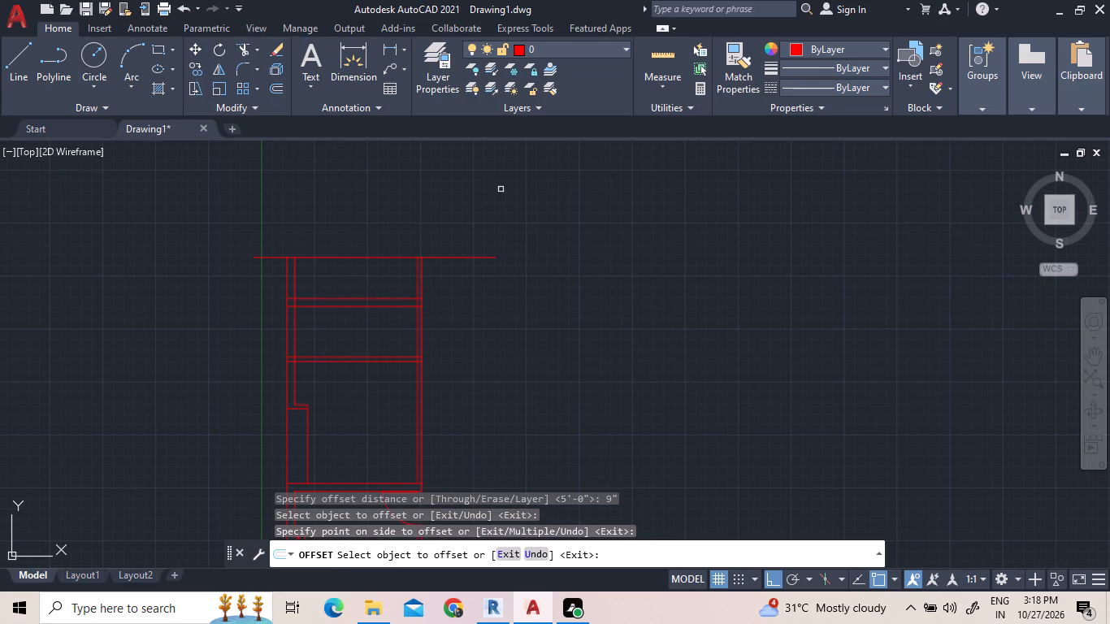
right_click(538, 173)
left_click(610, 187)
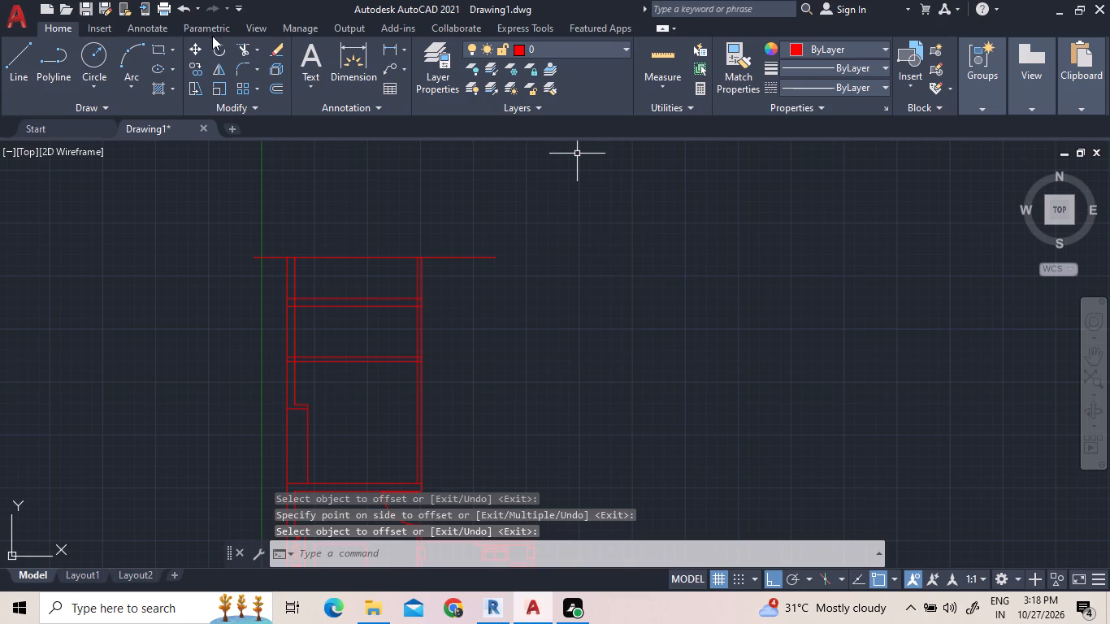
Trim the vertical wall lines above the 9" offset line and remove the leftover long horizontal line above them.
left_click(242, 39)
left_click(249, 62)
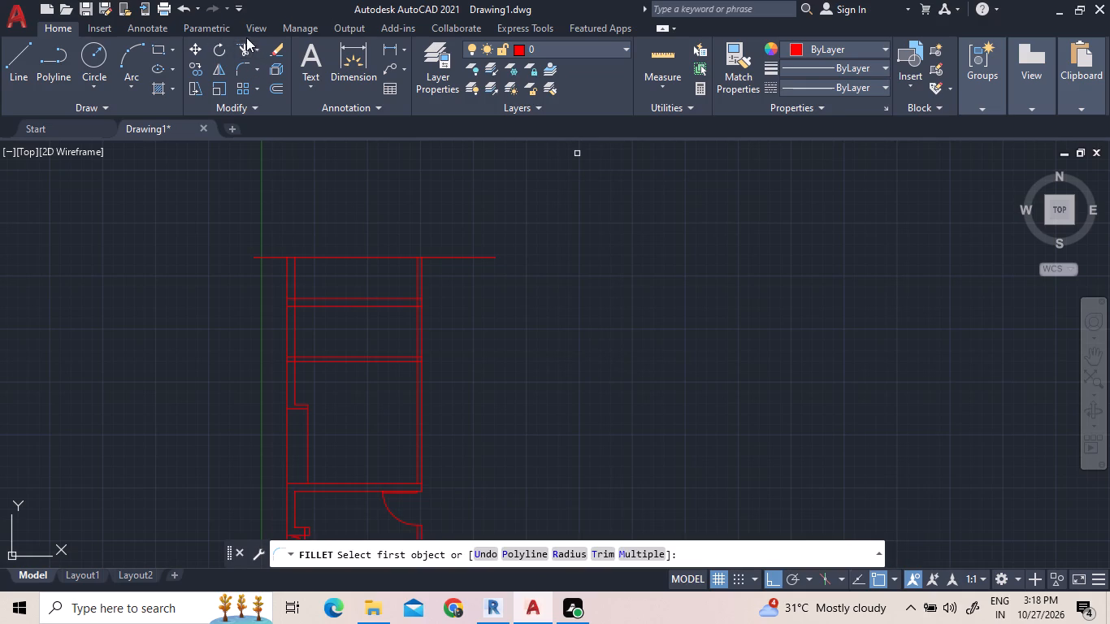
triple_click(238, 50)
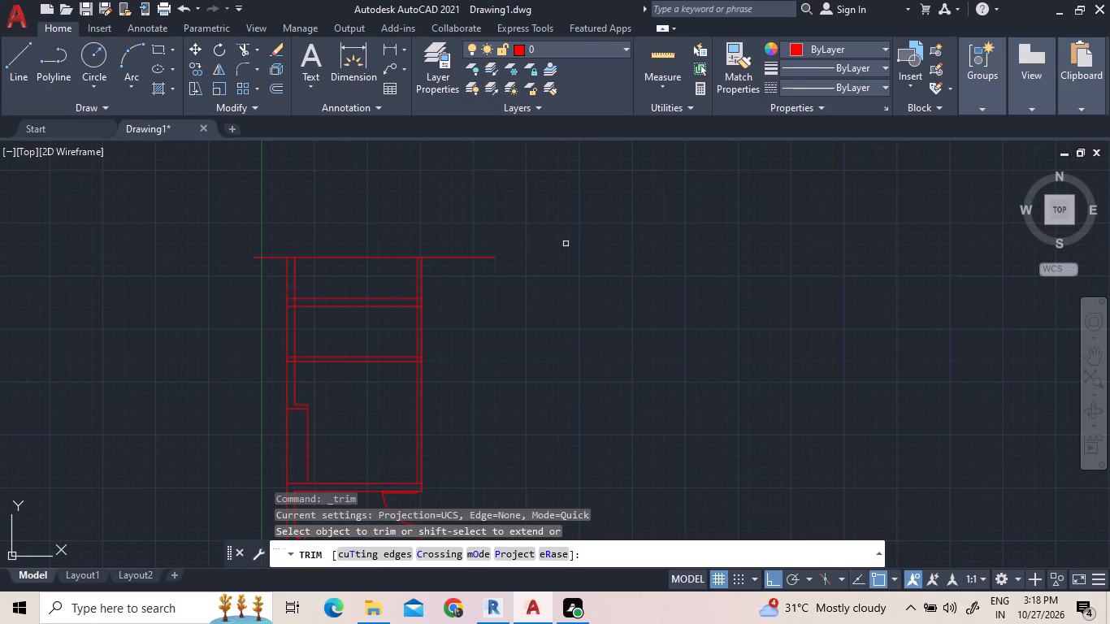
left_click(600, 303)
left_click(218, 282)
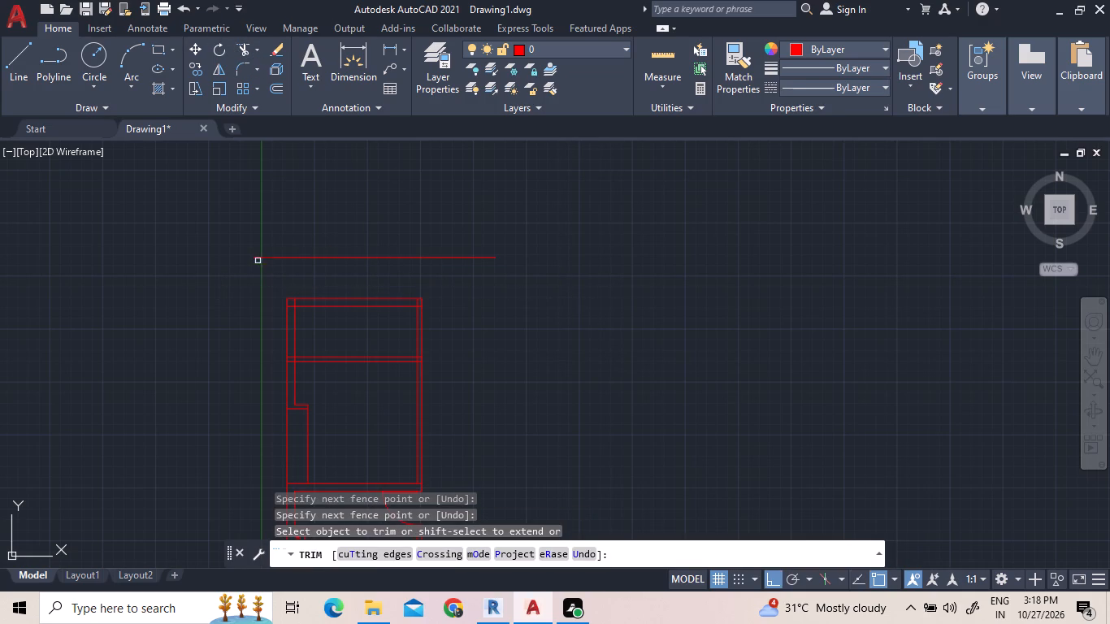
left_click(265, 258)
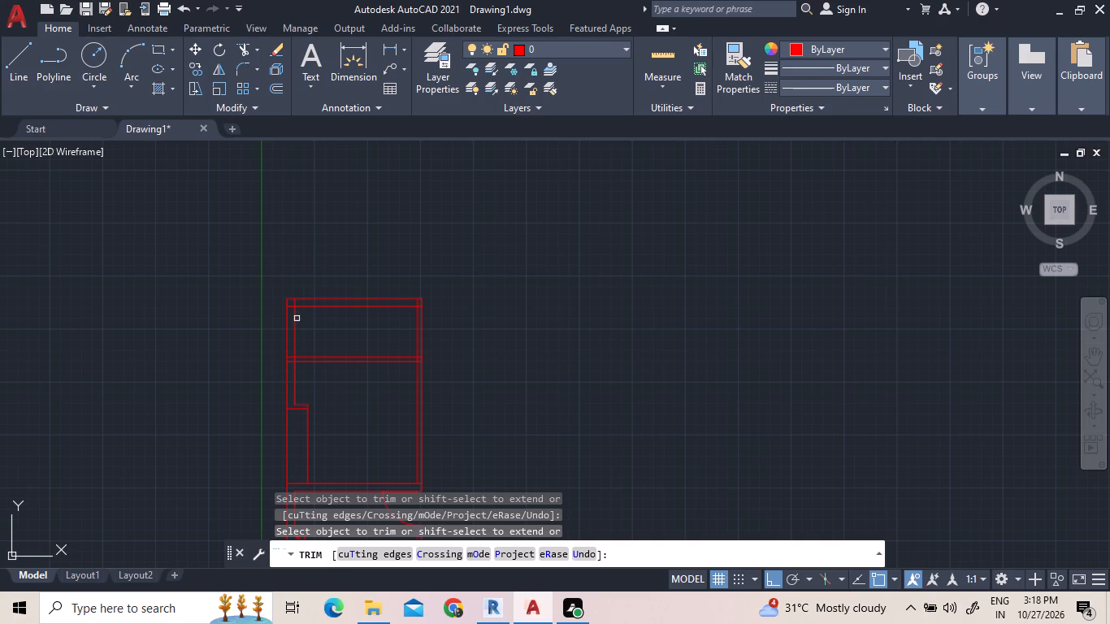
Trim the overlapping inner line ends at both upper corners of the 9" top wall to form clean corners.
scroll(354, 303, "up", 1)
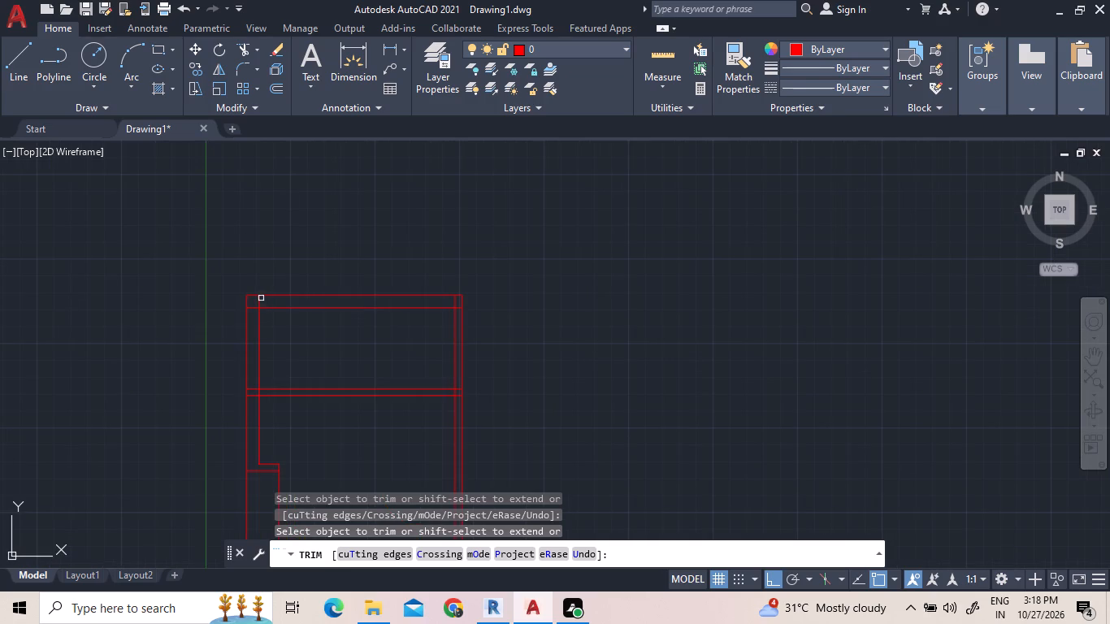
left_click(256, 299)
left_click(261, 301)
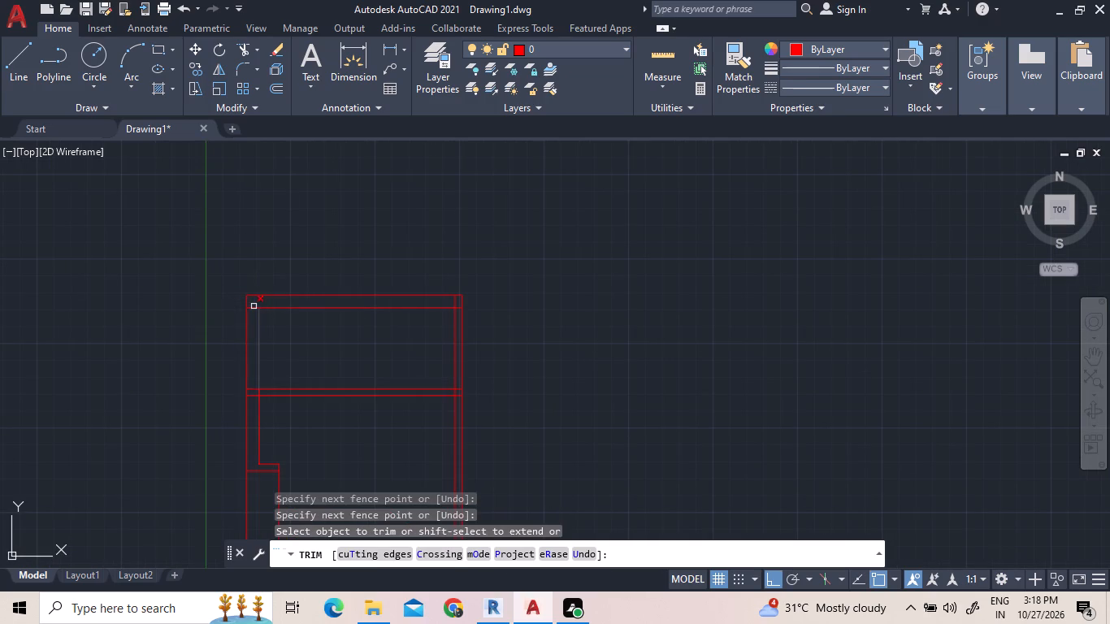
left_click(250, 306)
scroll(470, 309, "up", 3)
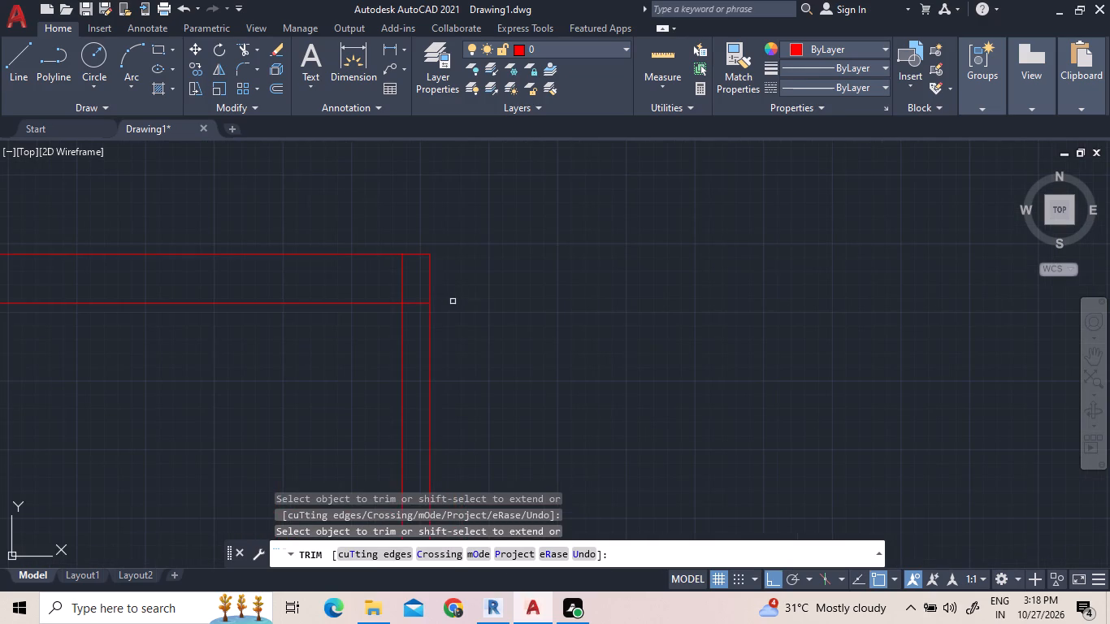
left_click(422, 323)
left_click(396, 272)
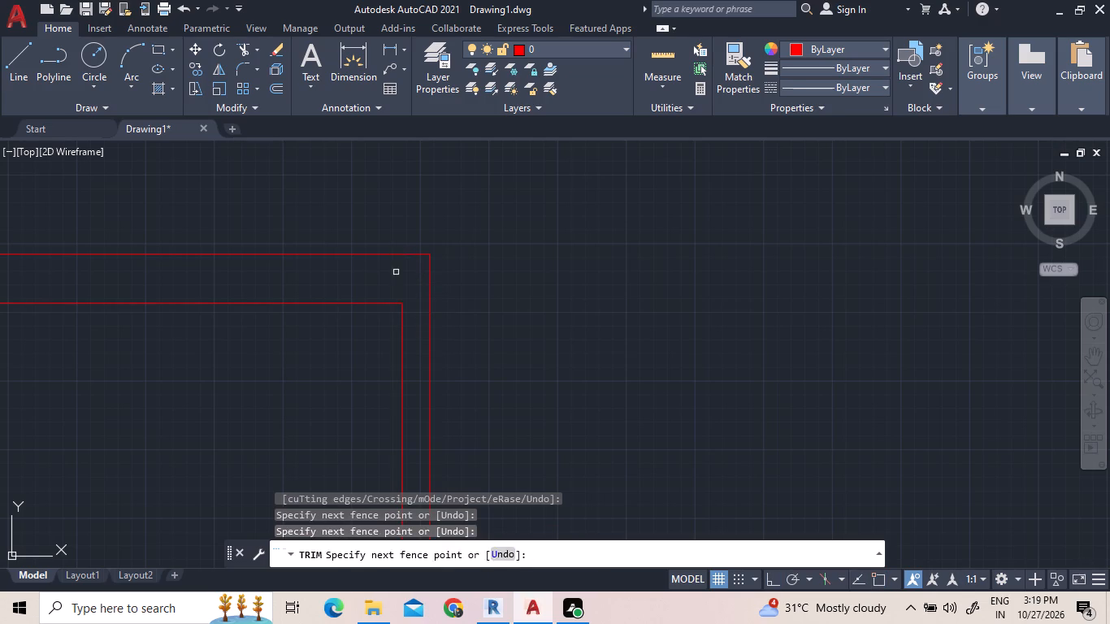
Trim the 5" partition's line ends inside both side walls and the inner wall line pieces between its two lines.
scroll(737, 297, "down", 2)
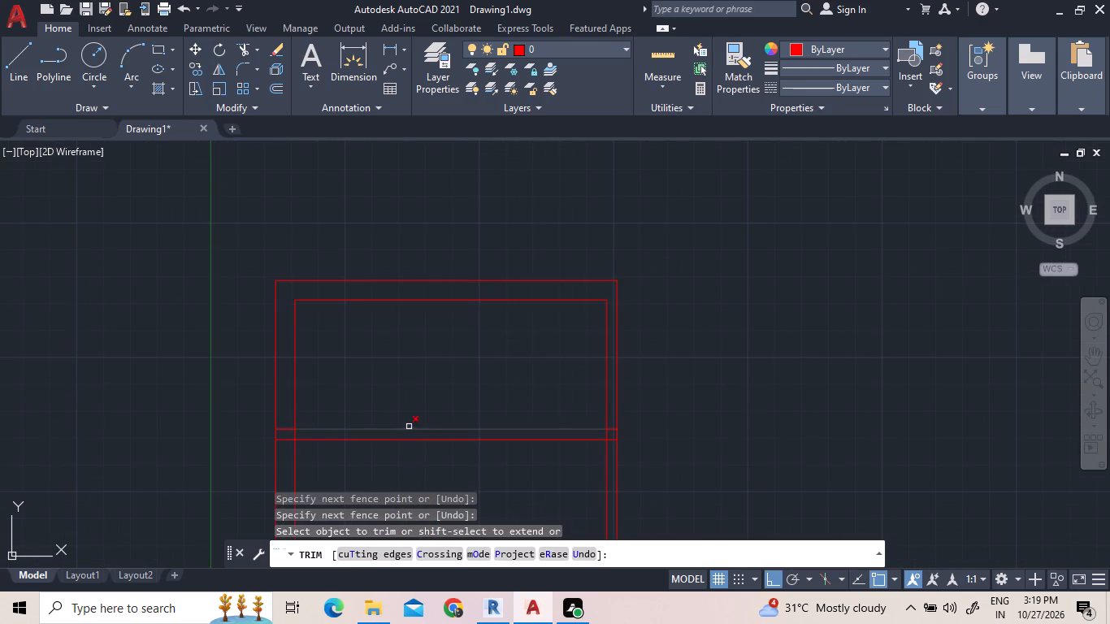
middle_click_drag(408, 422, 406, 334)
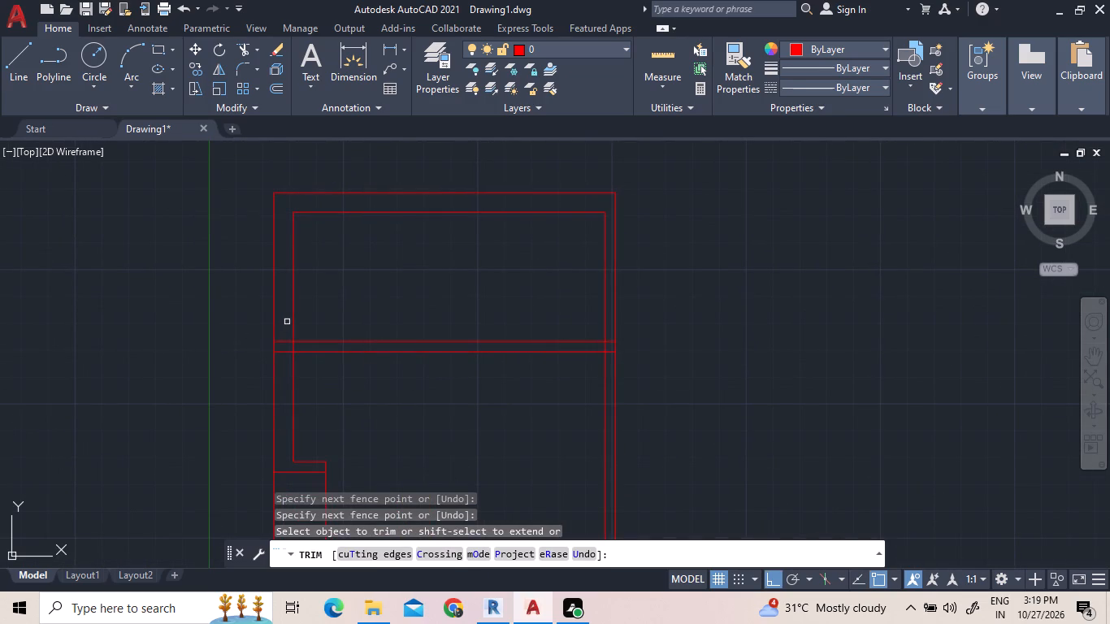
left_click(287, 320)
left_click(279, 373)
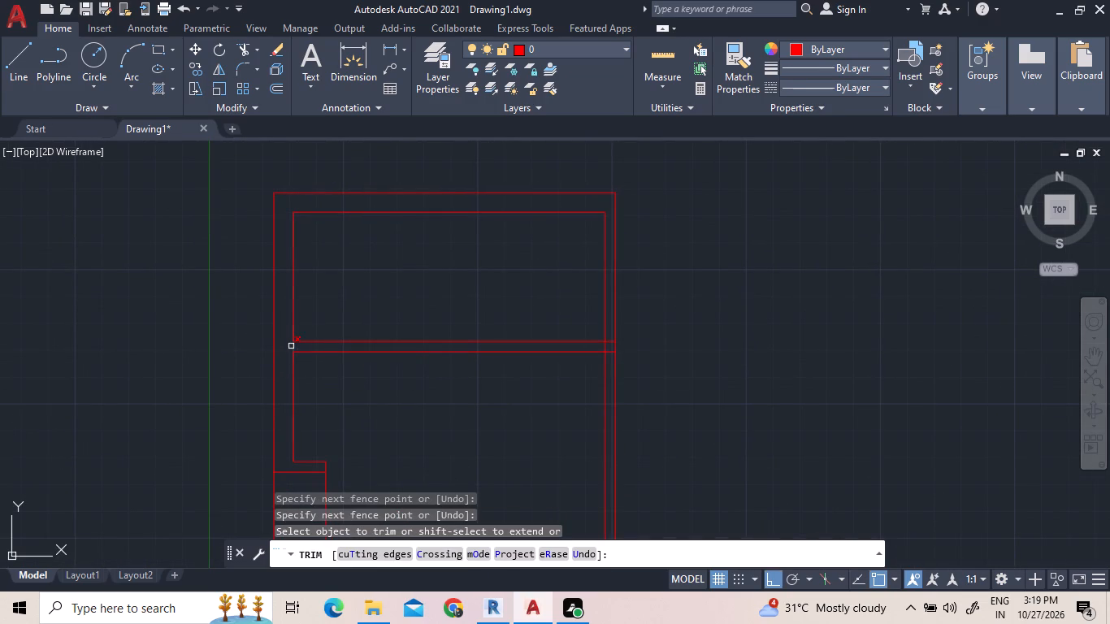
left_click(291, 344)
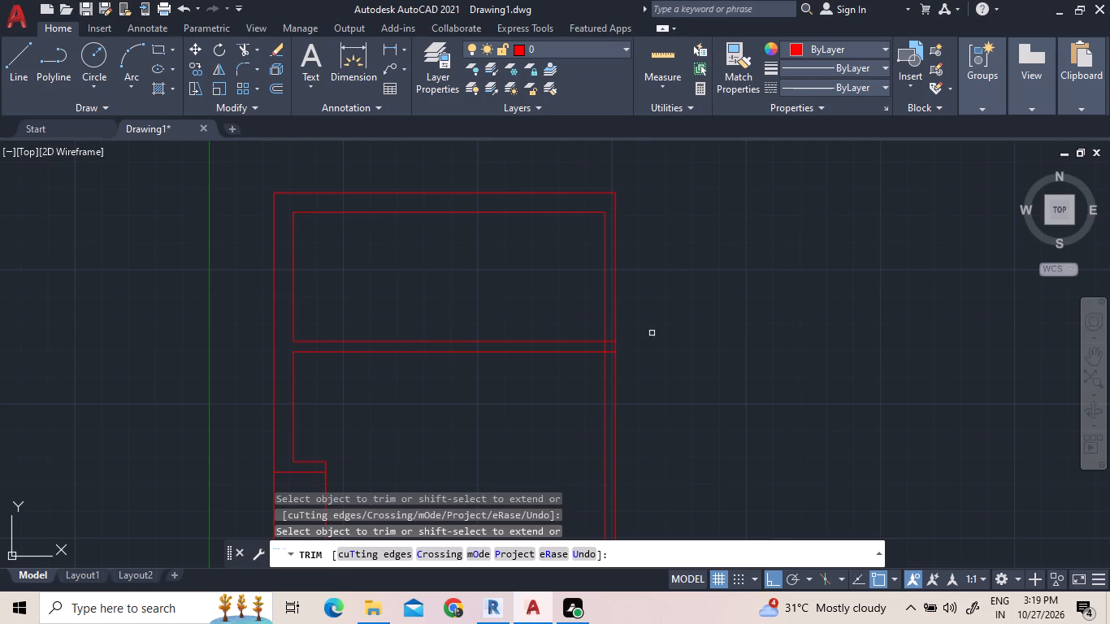
left_click(609, 340)
left_click(605, 346)
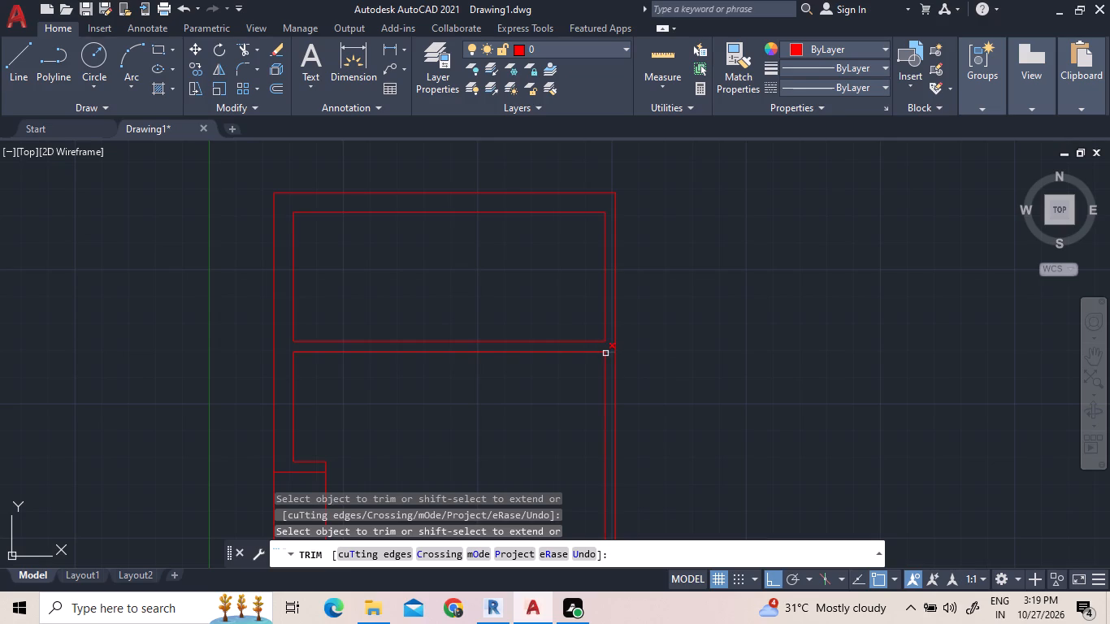
left_click(605, 353)
Extend the partition wall's upper line to the outer line of the left wall.
left_click(259, 50)
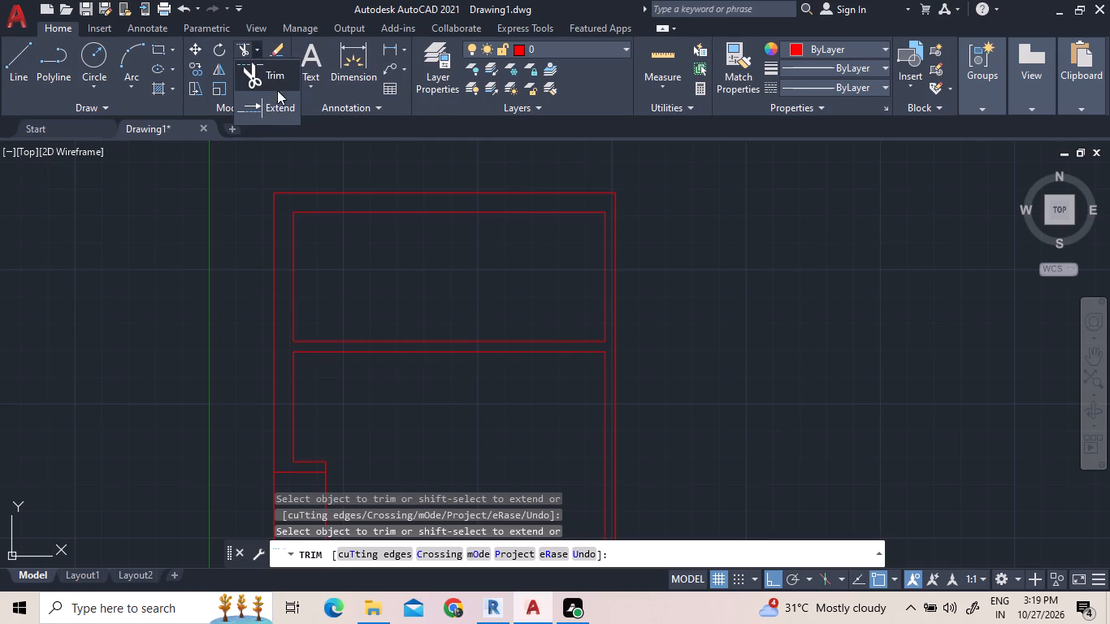
left_click(279, 102)
left_click(302, 336)
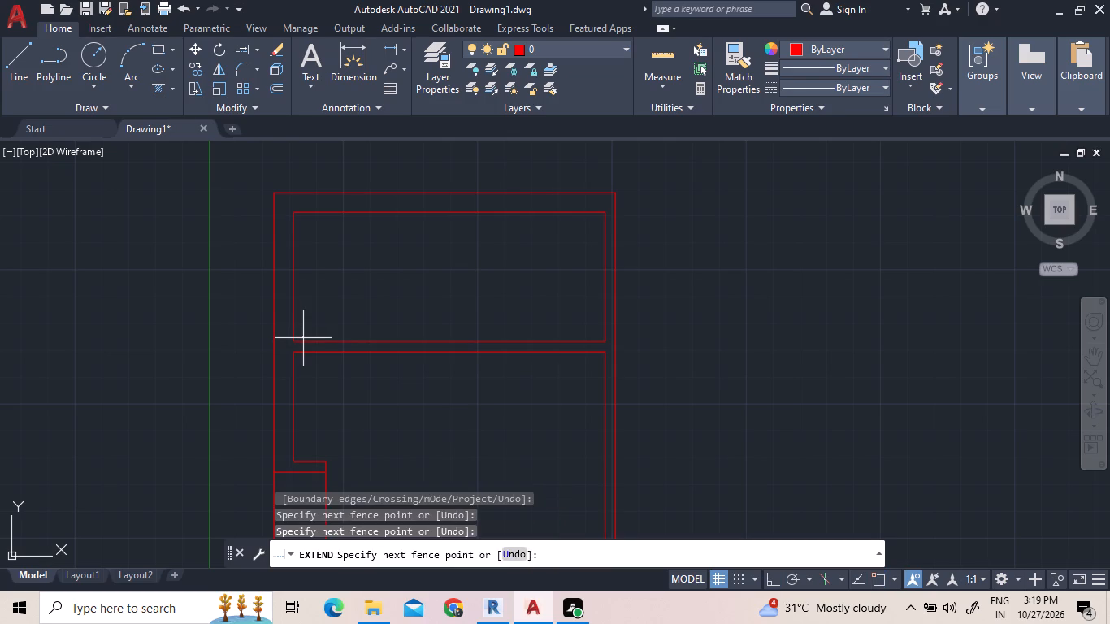
left_click(301, 345)
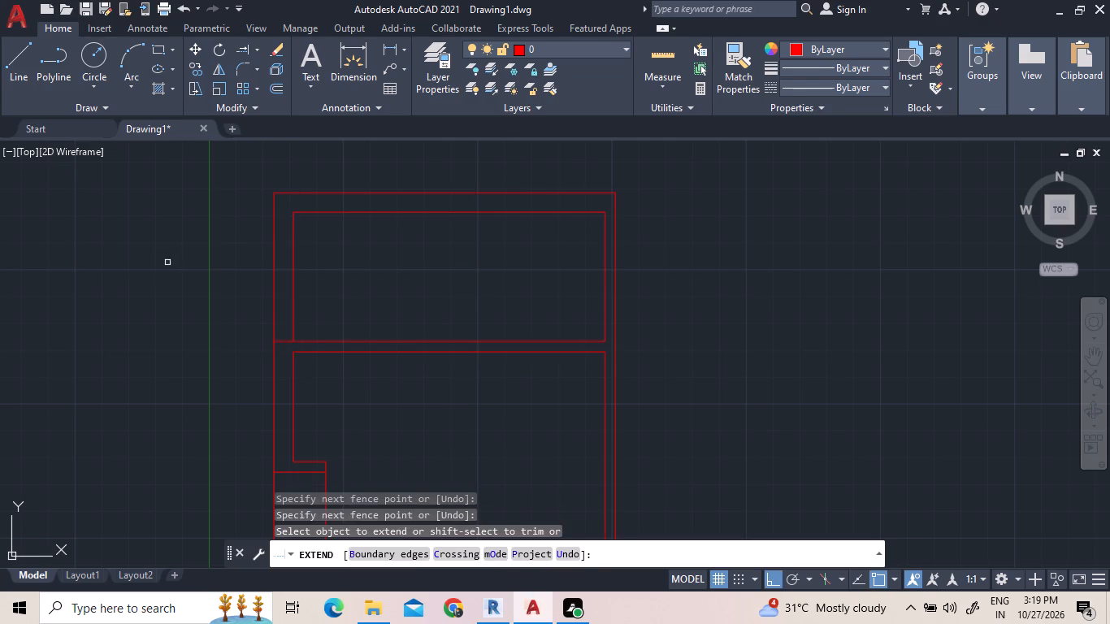
right_click(167, 262)
left_click(207, 271)
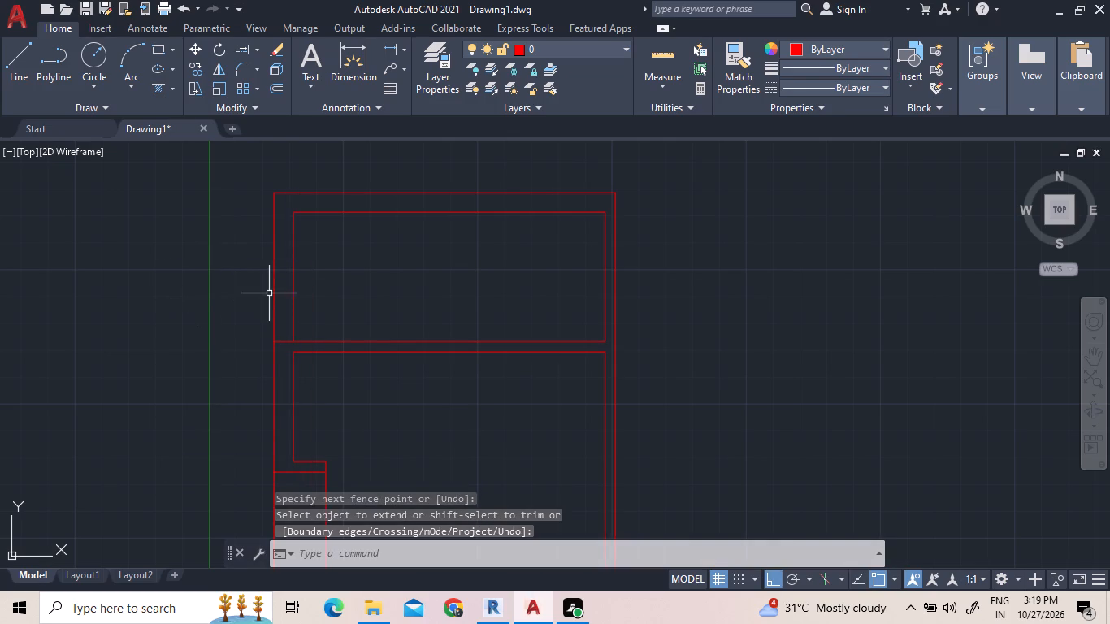
Offset the left wall's inner line 5' into the 5' deep top room.
left_click(271, 86)
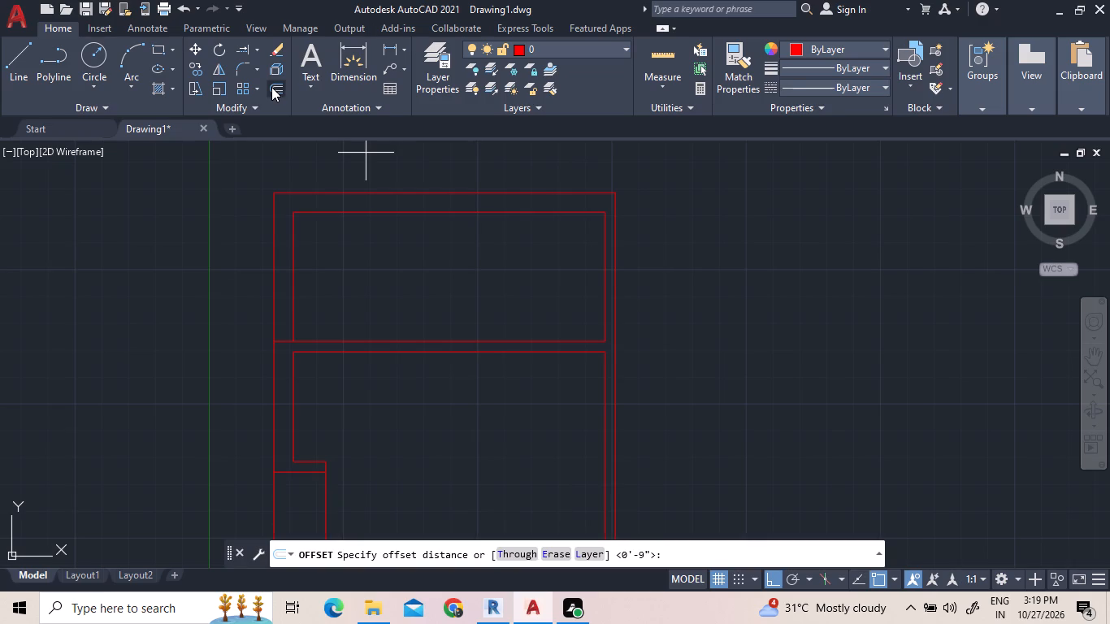
key("5")
key("apostrophe")
key("Return")
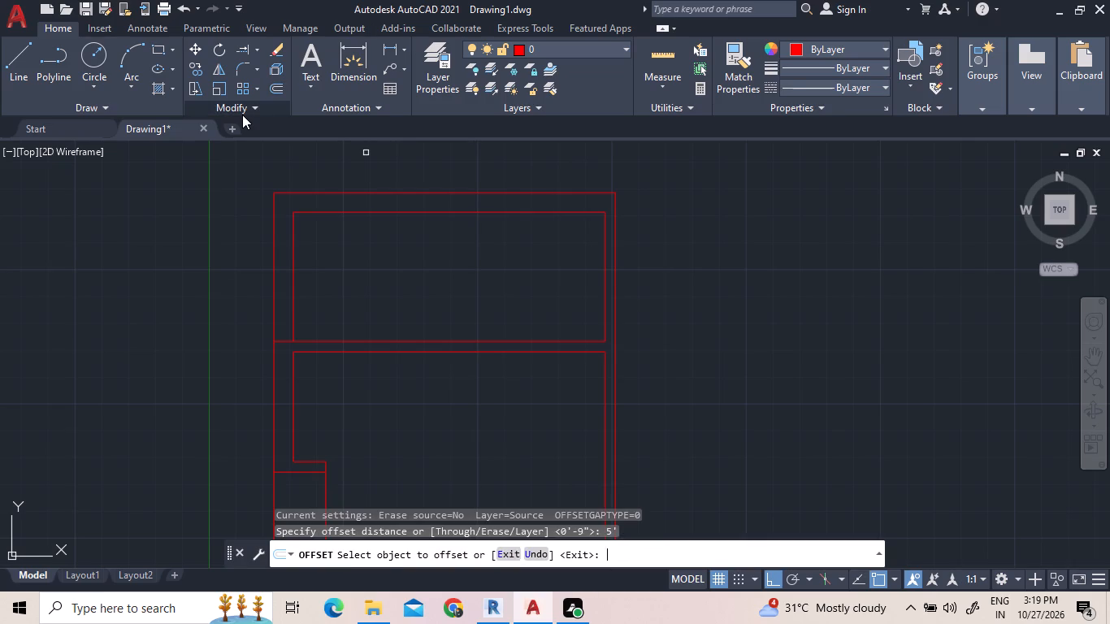
left_click(295, 256)
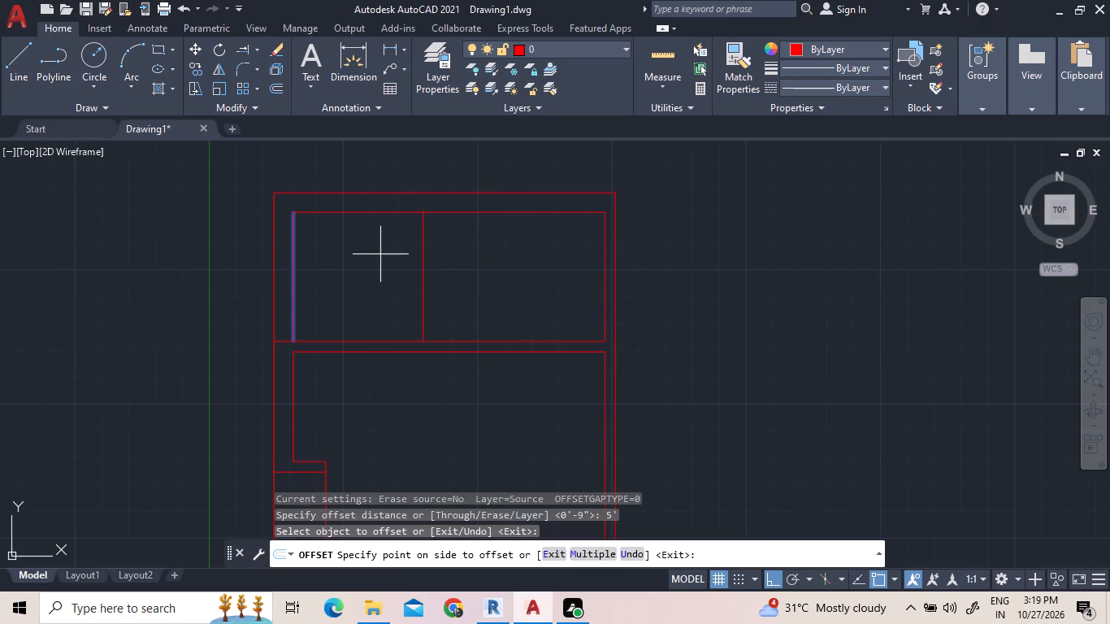
left_click(380, 254)
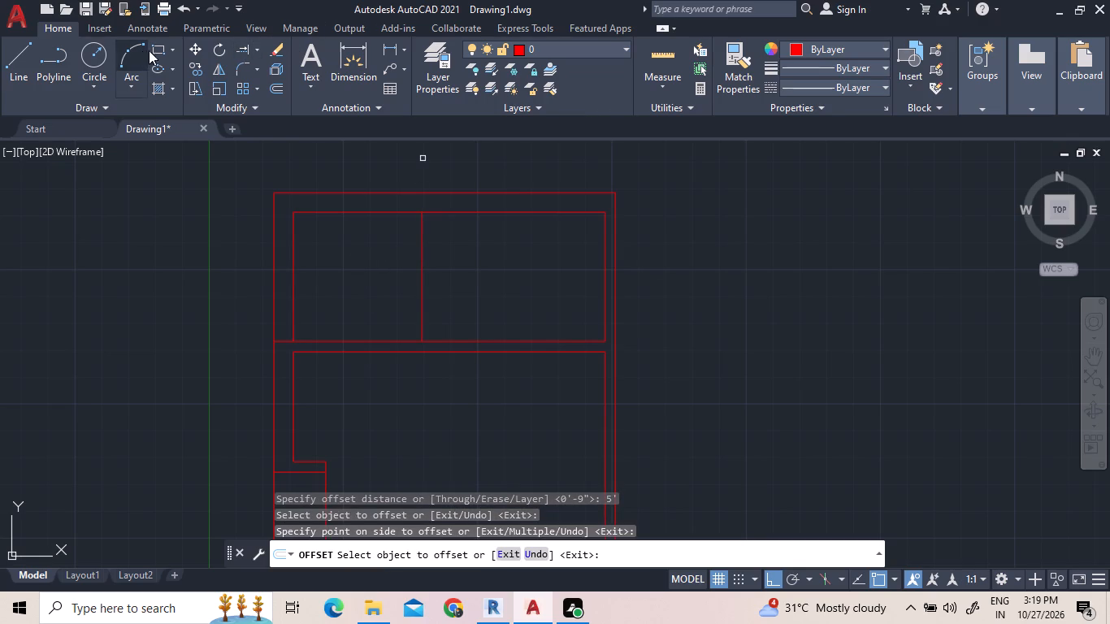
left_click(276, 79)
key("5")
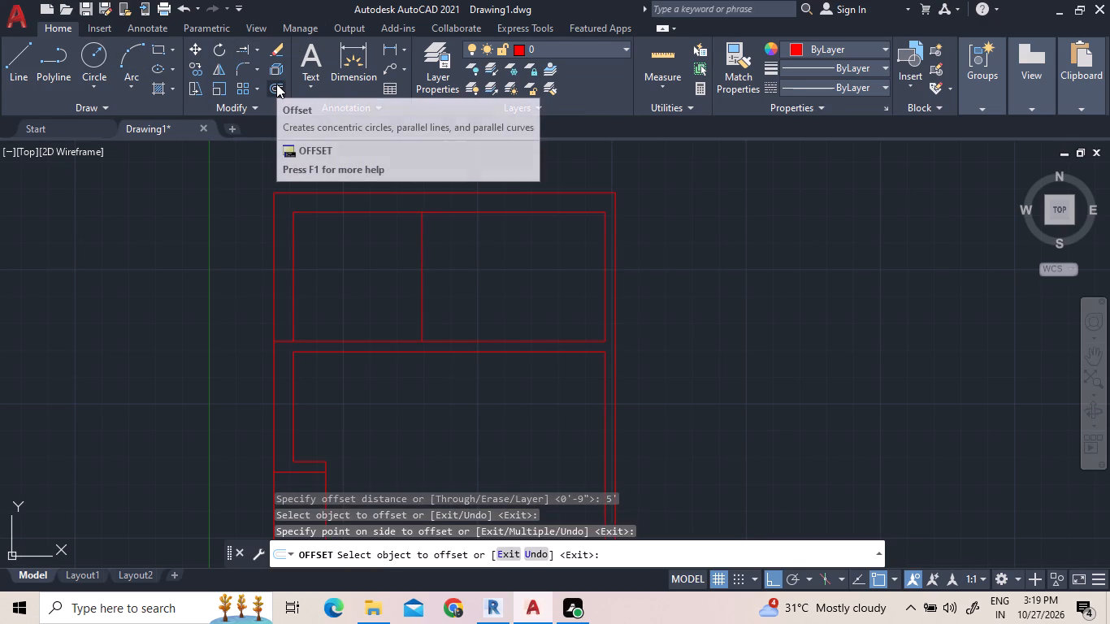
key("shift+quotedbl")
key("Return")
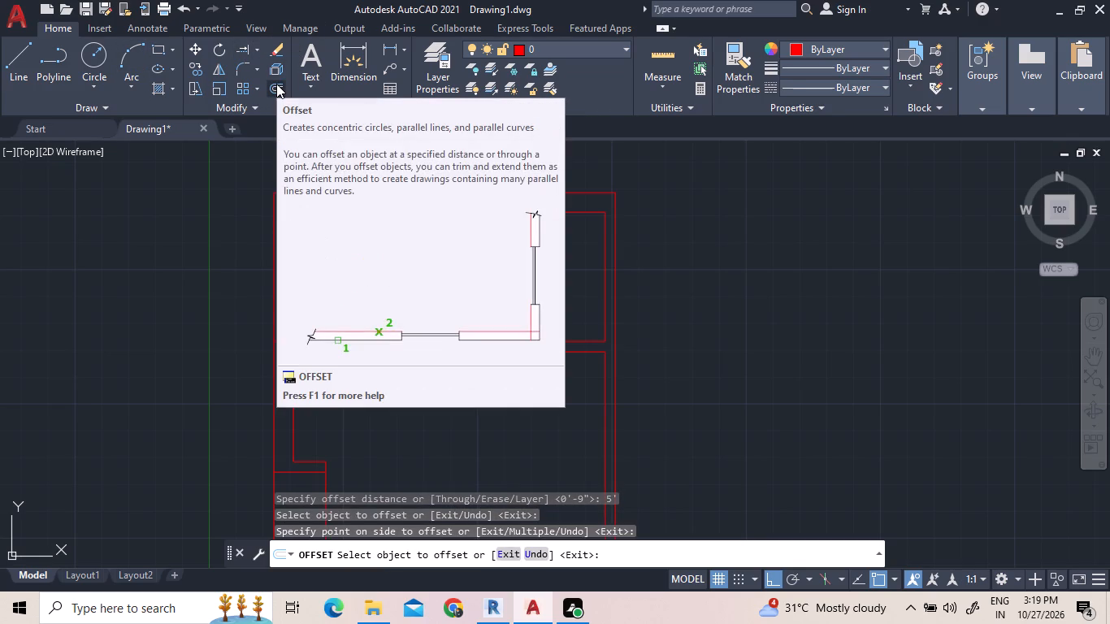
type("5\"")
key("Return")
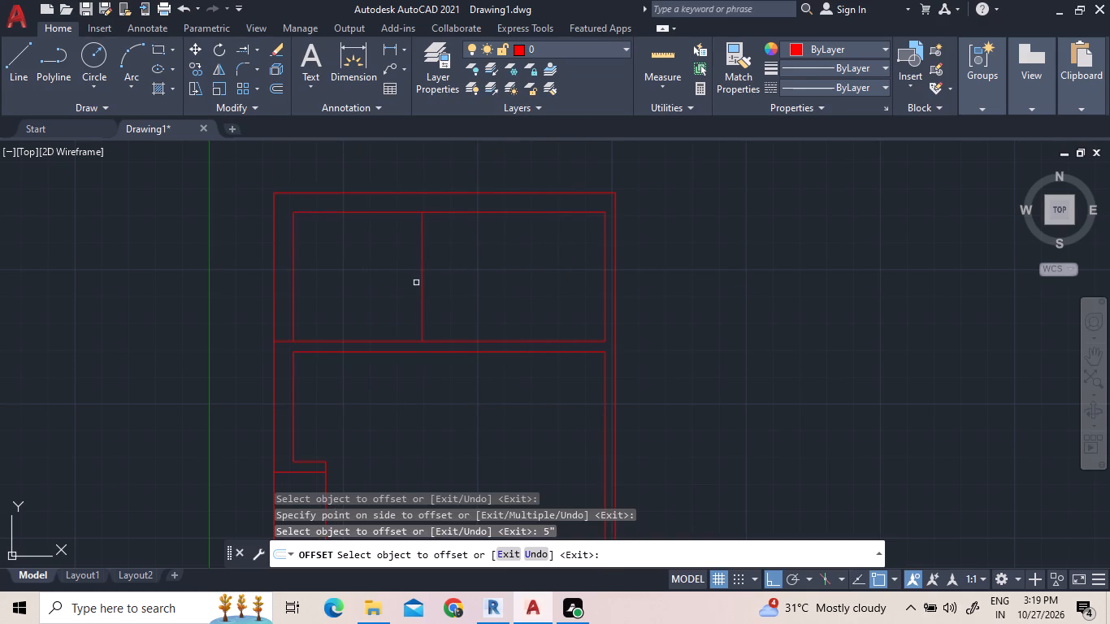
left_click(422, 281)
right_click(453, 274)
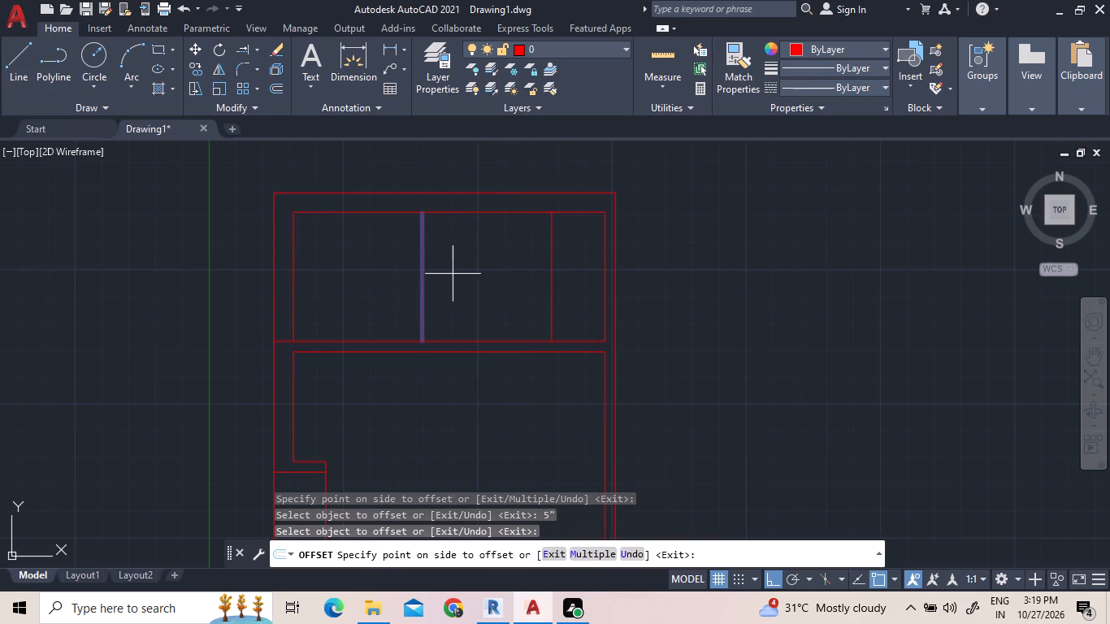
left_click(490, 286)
Offset the new vertical partition line 5" toward the right wall to give the partition its thickness.
double_click(274, 95)
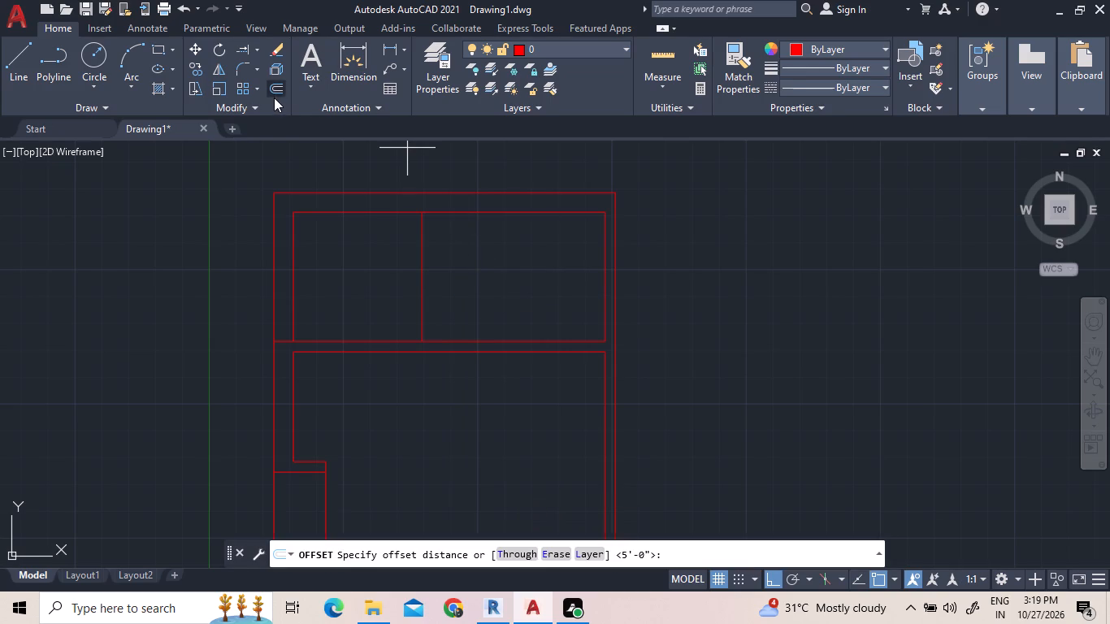
type("5\"")
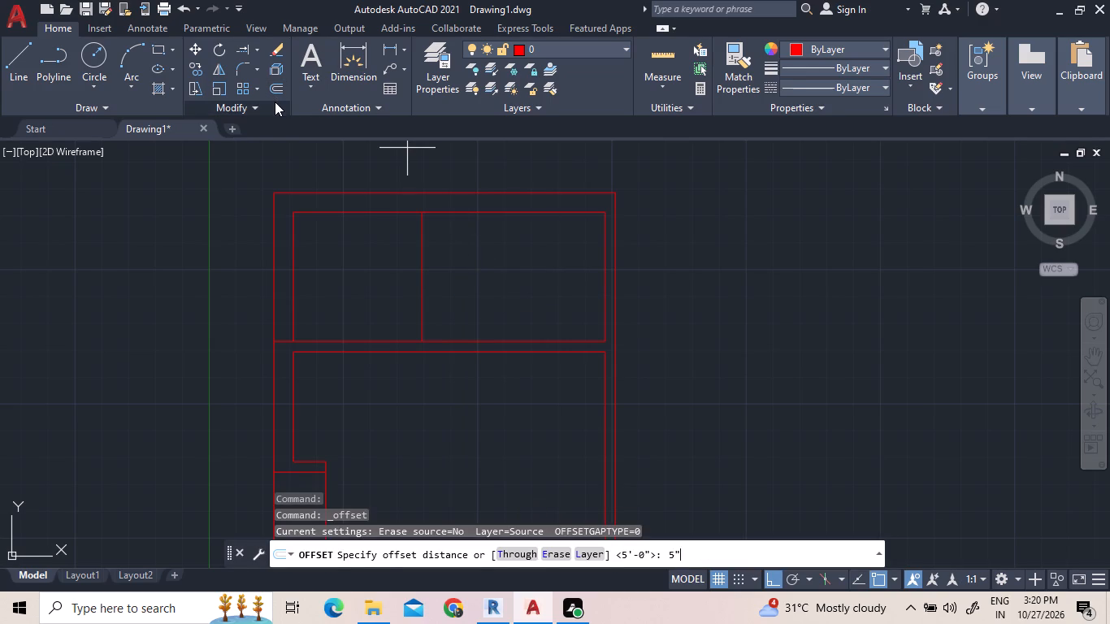
key("Return")
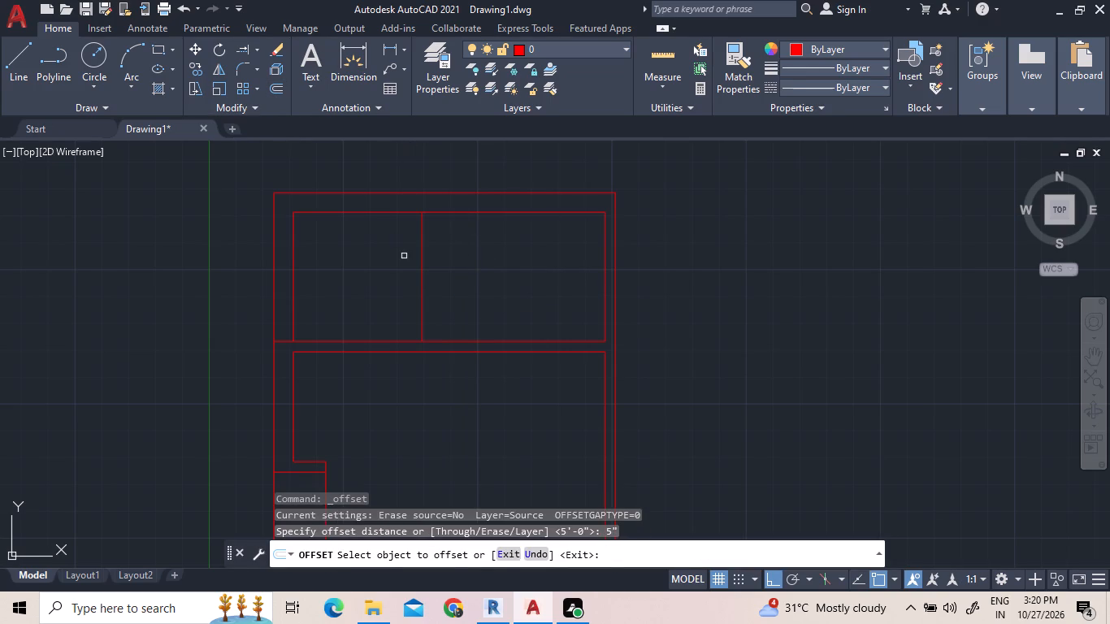
left_click(420, 271)
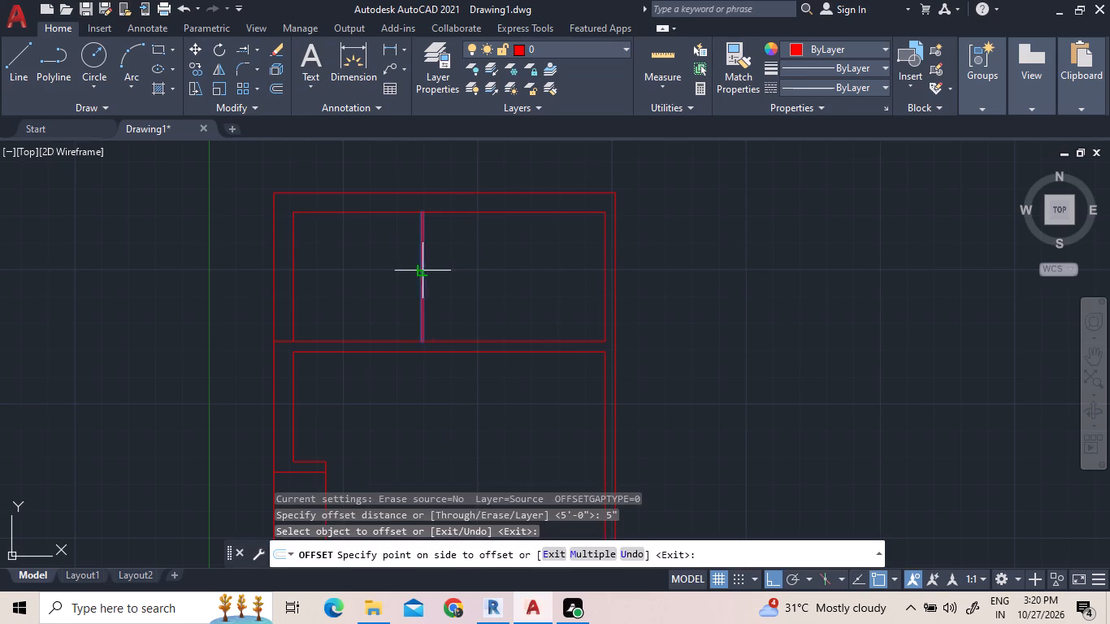
left_click(453, 271)
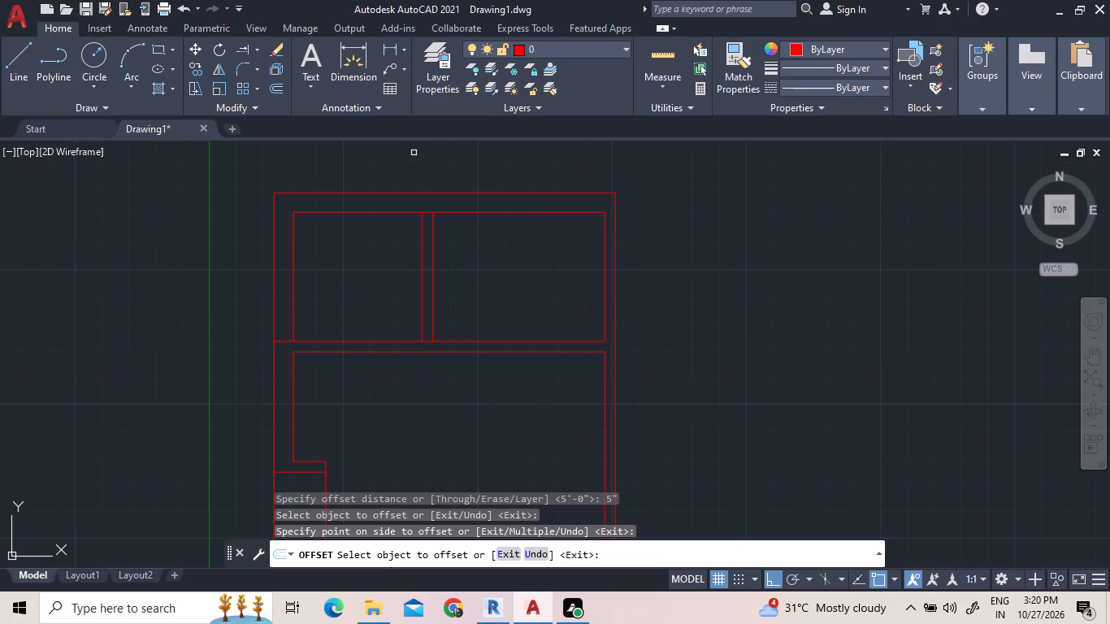
Trim the top wall's inner line and the horizontal partition's upper line between the two vertical partition lines.
left_click(254, 47)
left_click(255, 72)
left_click(430, 210)
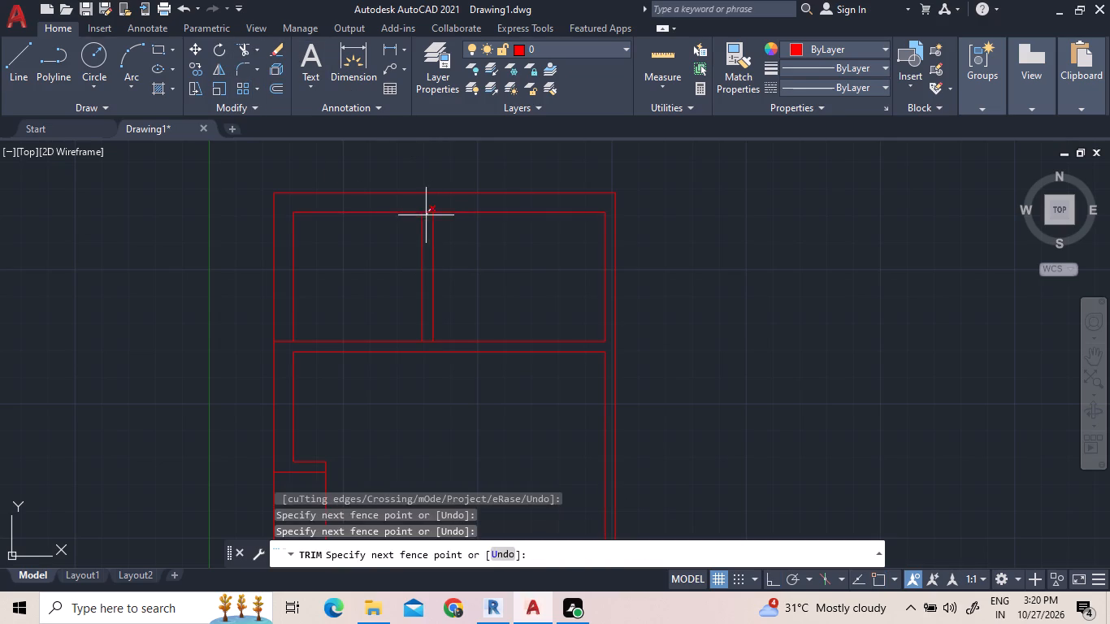
left_click(427, 217)
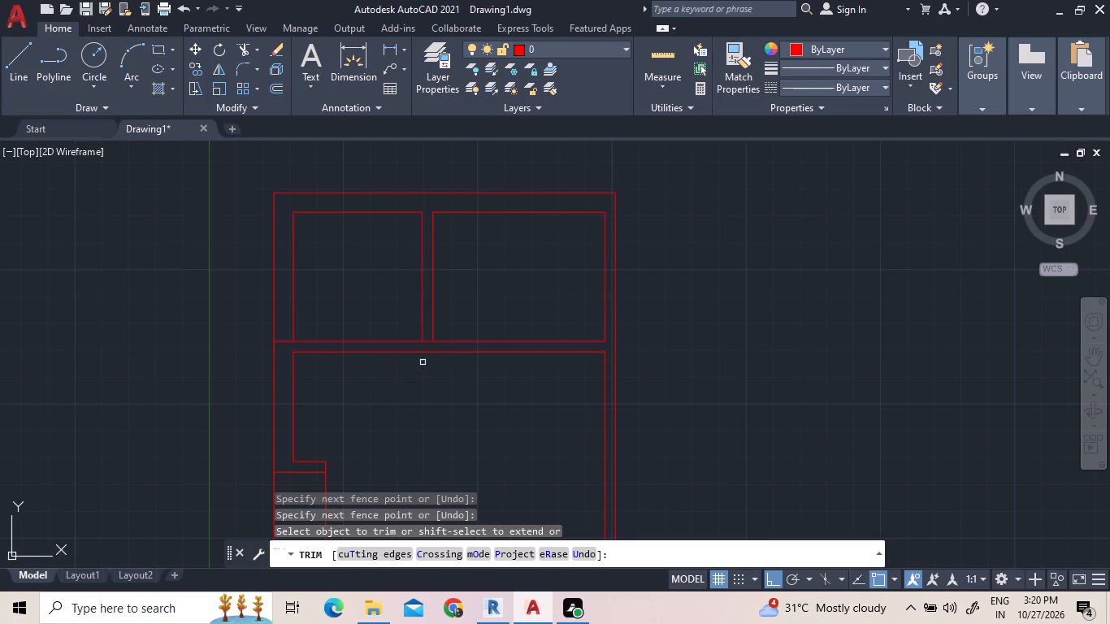
scroll(423, 362, "up", 1)
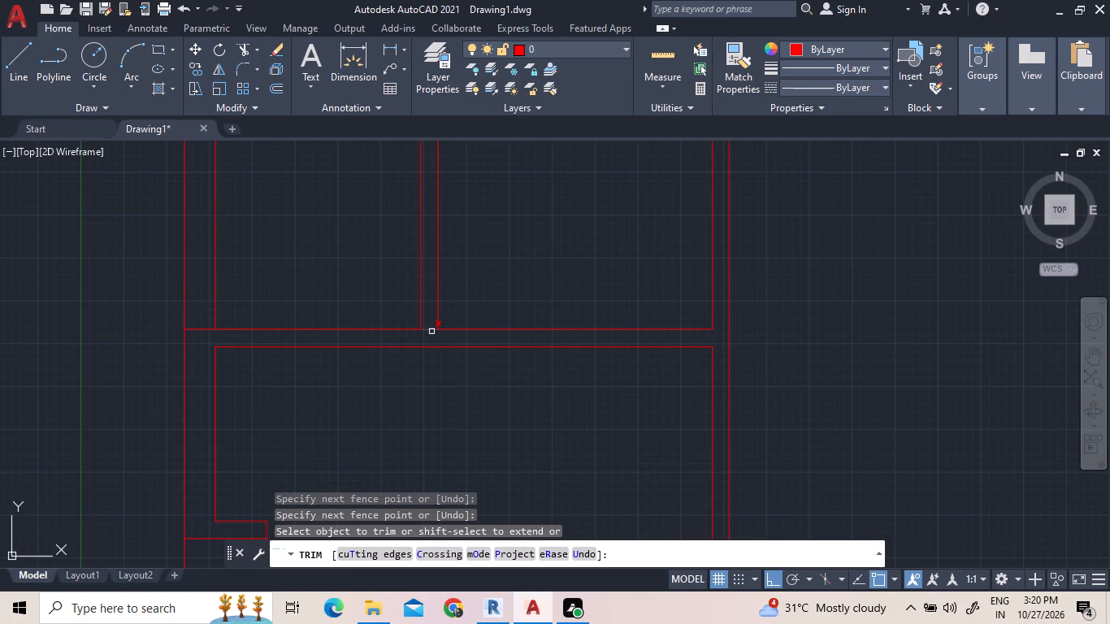
left_click(431, 329)
scroll(516, 303, "down", 2)
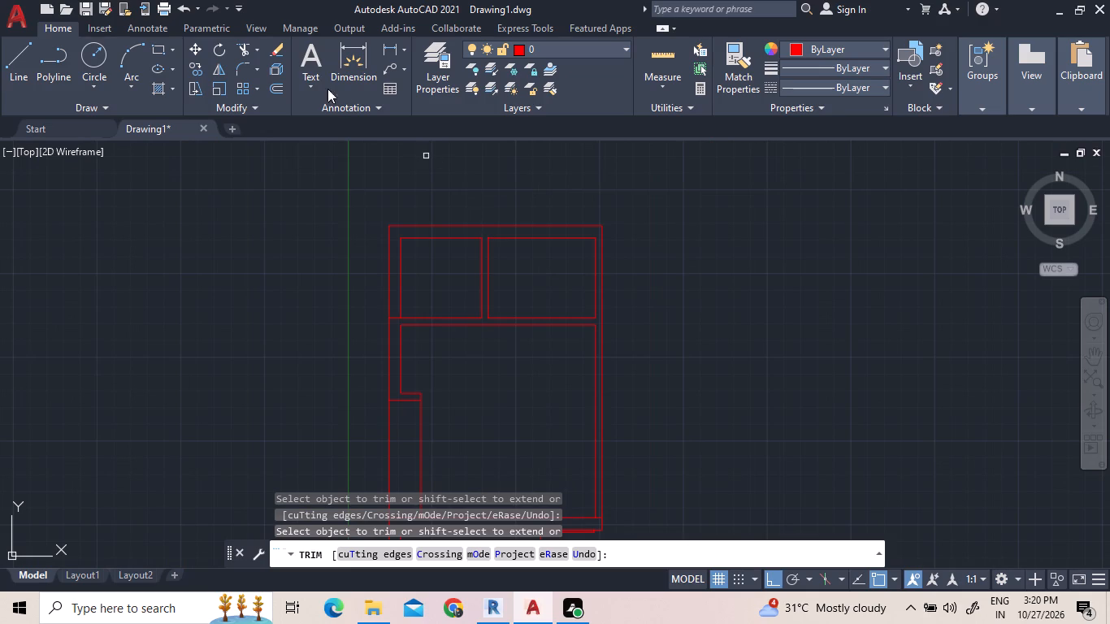
Extend both vertical partition lines down to the lower line of the horizontal partition wall.
left_click(257, 49)
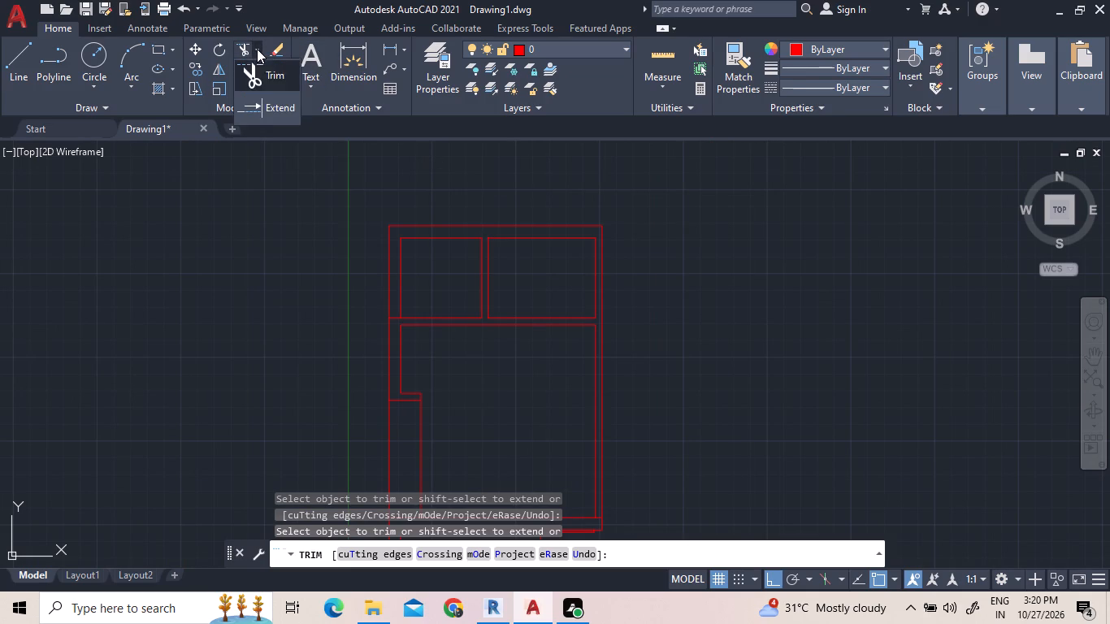
left_click(270, 107)
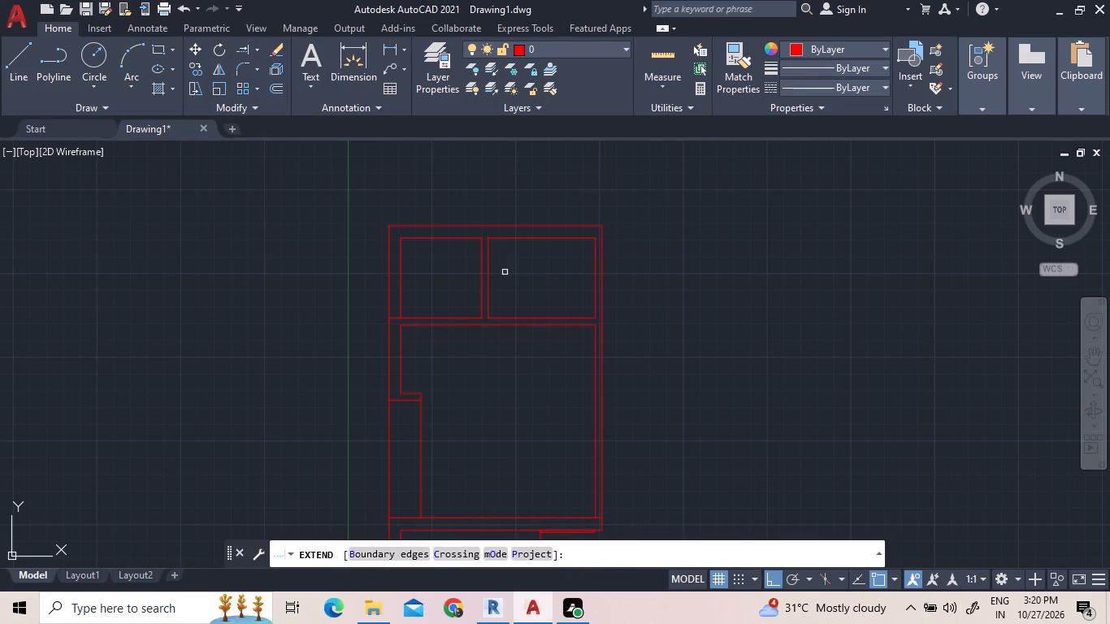
left_click(507, 271)
left_click(457, 296)
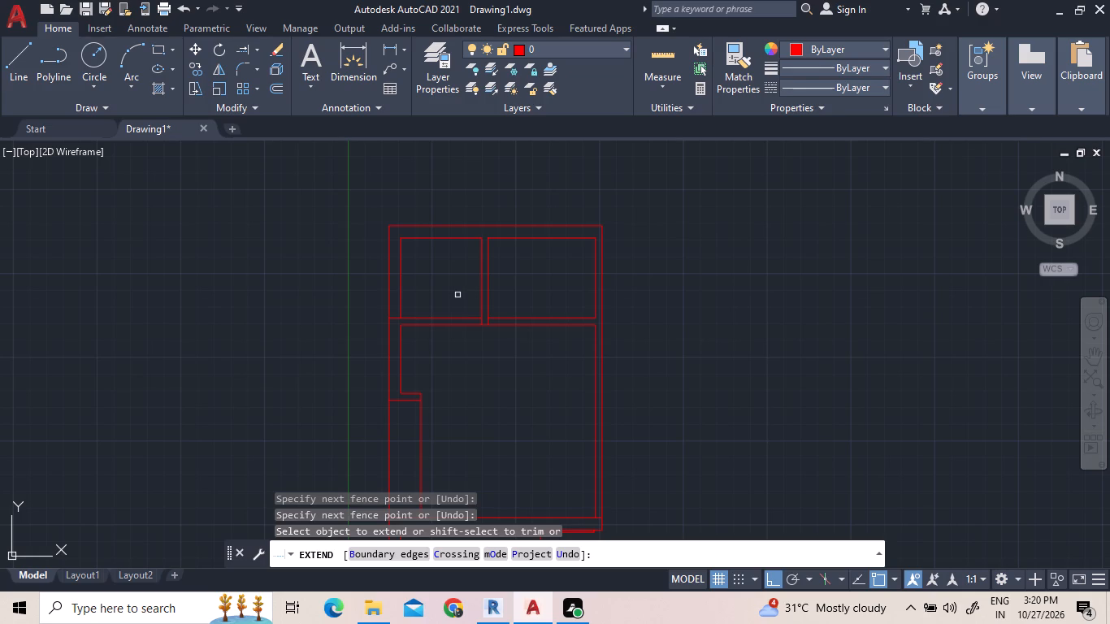
scroll(457, 295, "down", 2)
middle_click_drag(611, 412, 533, 343)
right_click(511, 313)
left_click(553, 323)
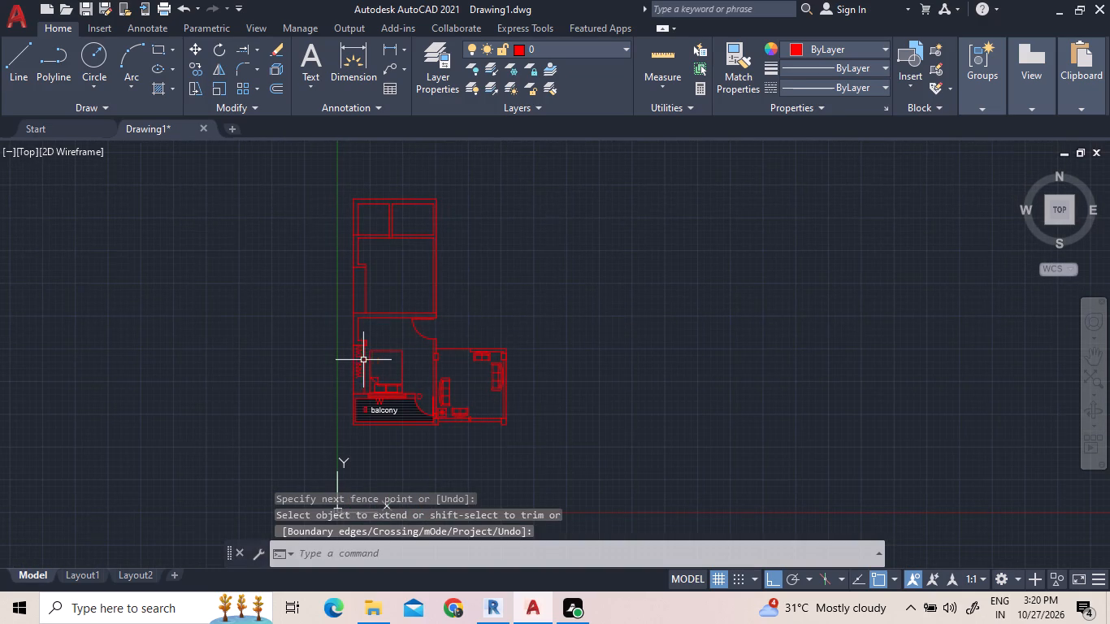
Copy the bedroom's WINDOW label straight up into the left wall recess of the 12' deep room.
scroll(349, 365, "up", 3)
left_click(379, 375)
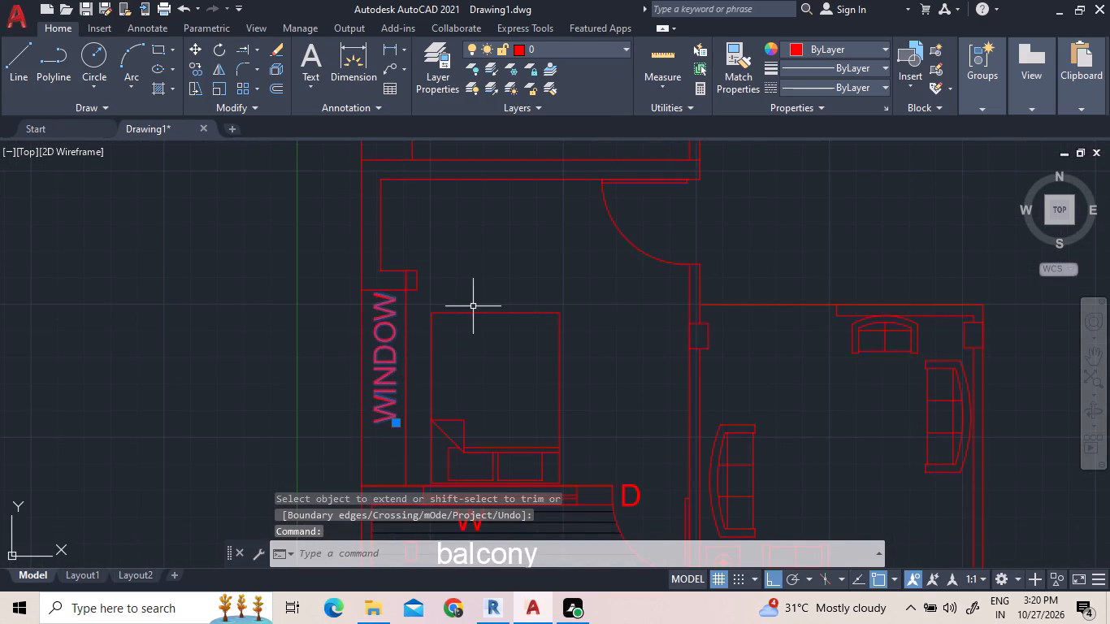
right_click(473, 306)
left_click(505, 337)
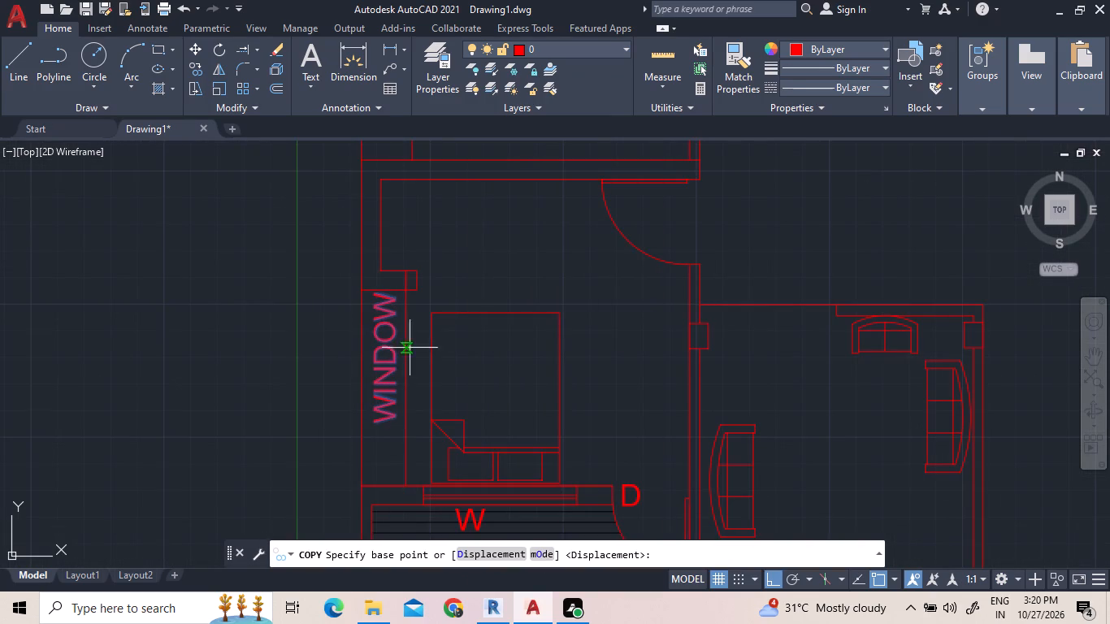
left_click(378, 375)
scroll(383, 326, "down", 1)
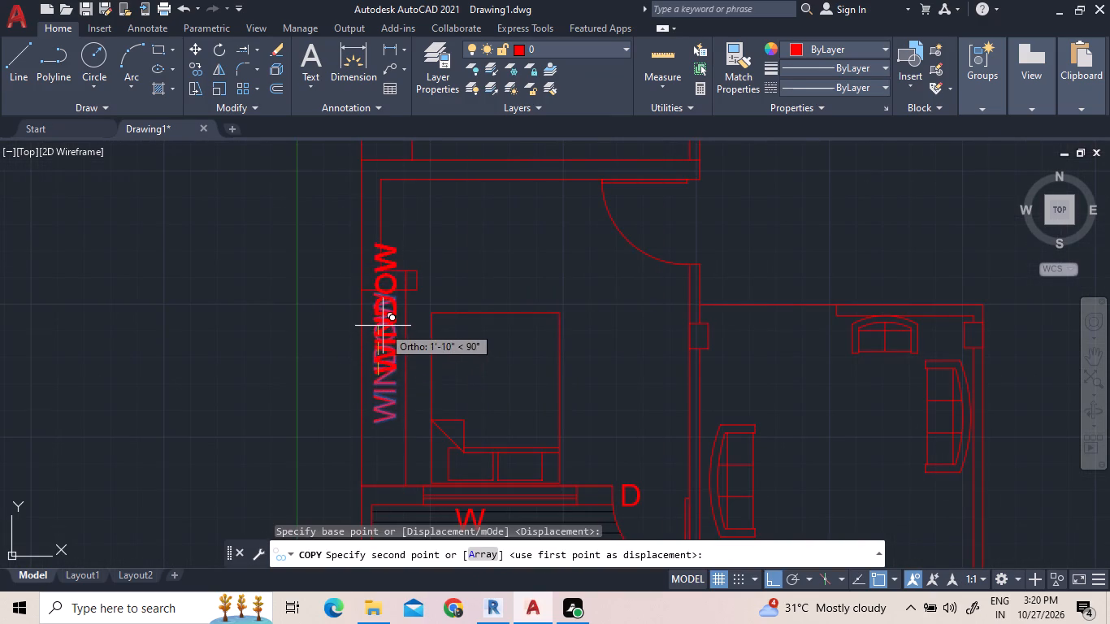
scroll(383, 326, "down", 2)
scroll(405, 226, "up", 2)
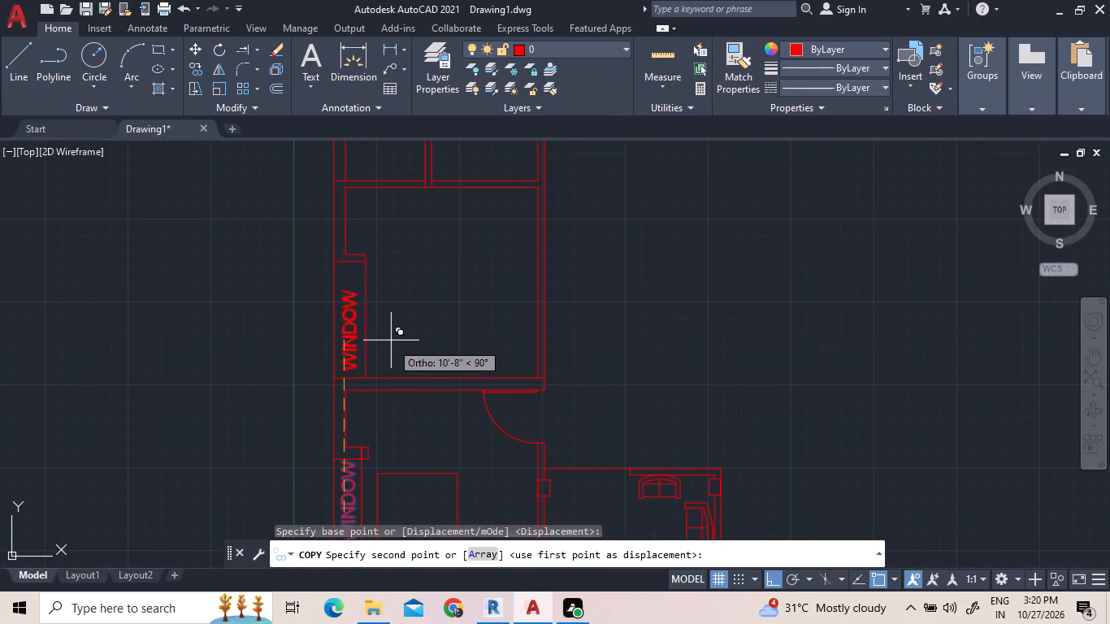
scroll(379, 320, "up", 2)
left_click(379, 331)
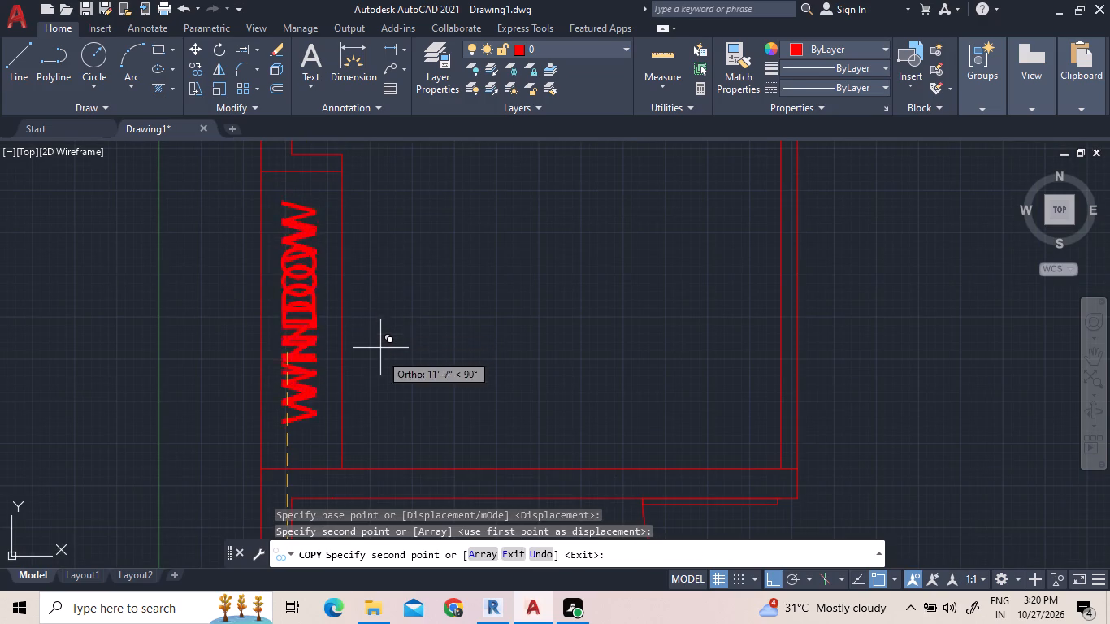
scroll(391, 414, "down", 3)
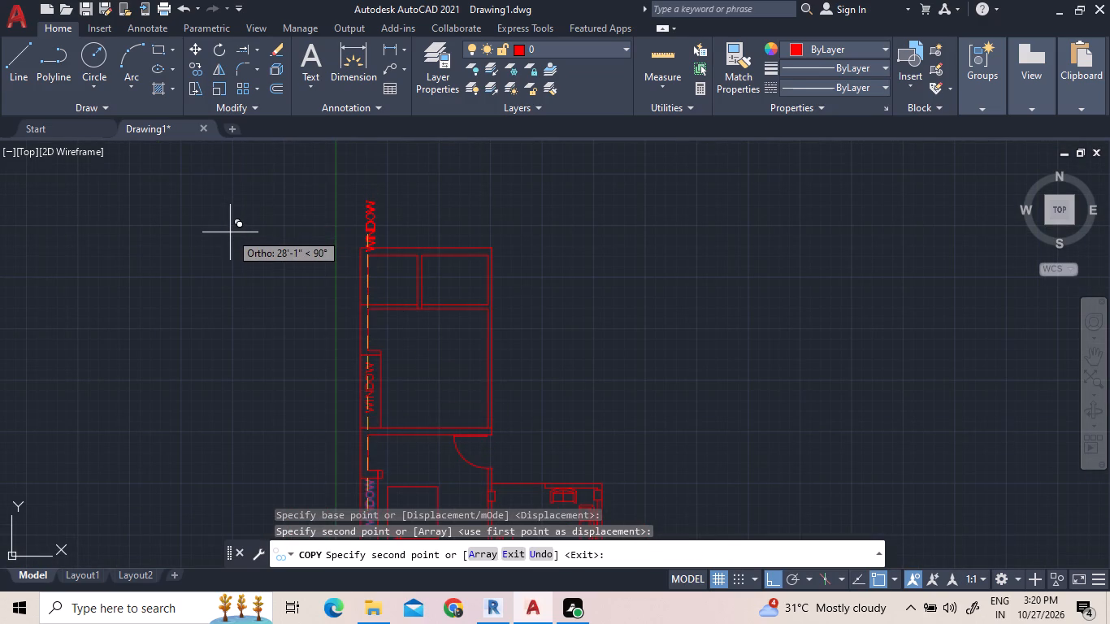
right_click(230, 232)
left_click(281, 248)
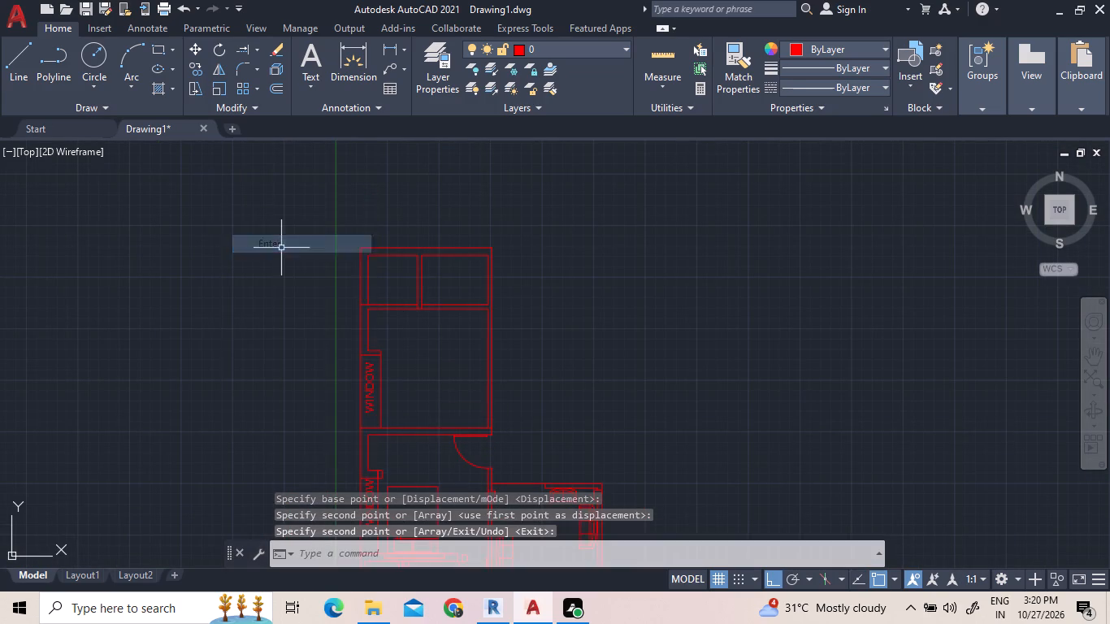
Copy the bedroom's bed straight up into the 12' deep room, beside the window near its lower wall.
scroll(281, 248, "down", 3)
scroll(321, 363, "up", 3)
scroll(390, 383, "up", 2)
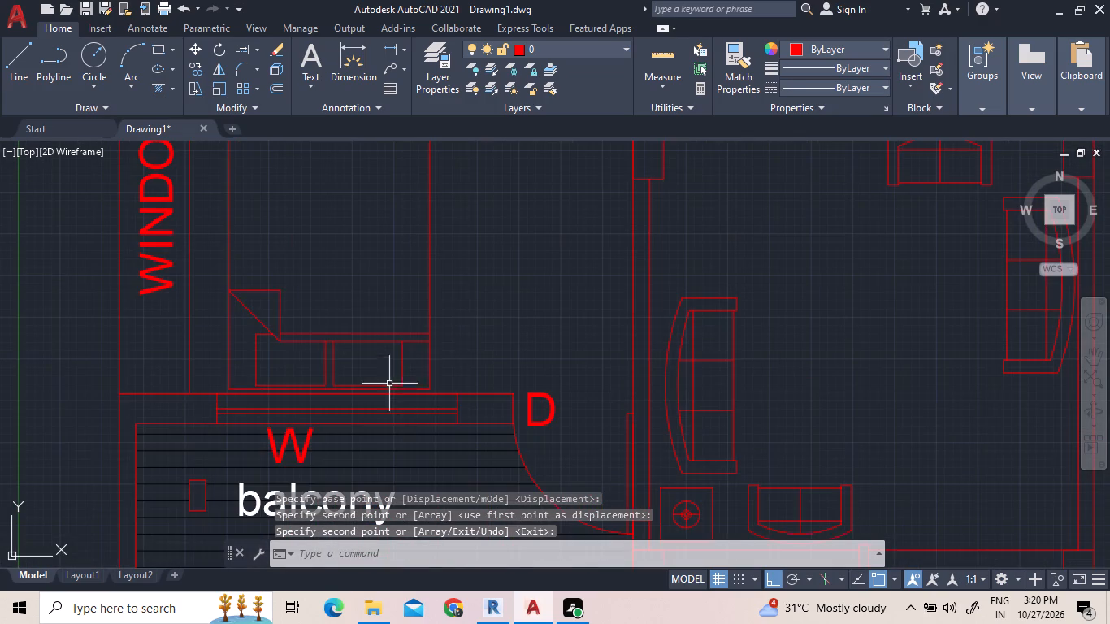
left_click(465, 342)
left_click(340, 308)
right_click(340, 309)
double_click(360, 333)
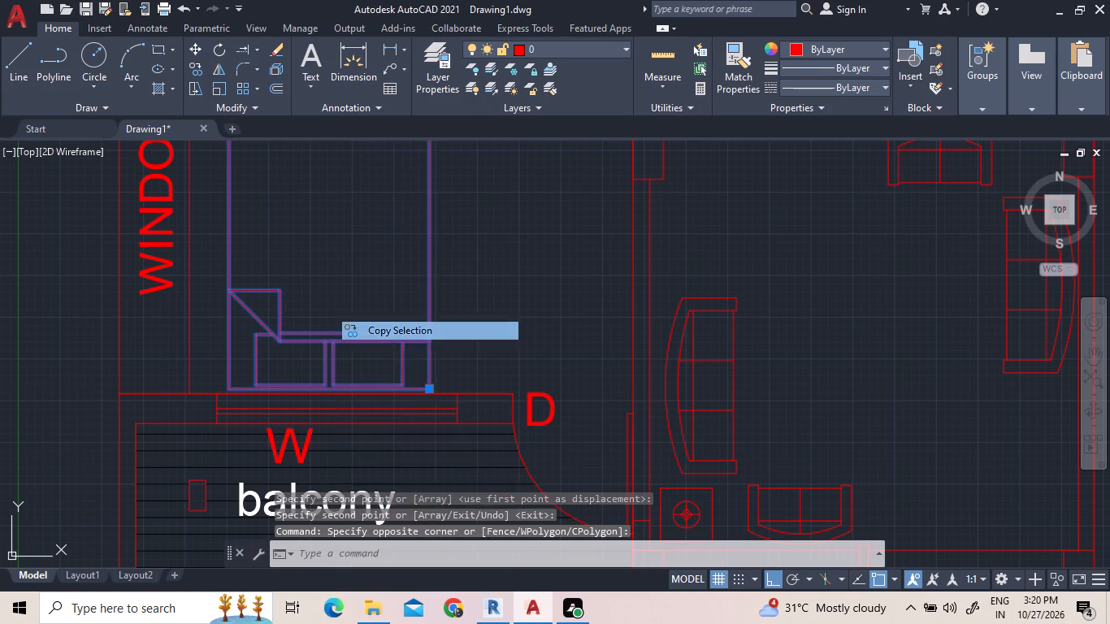
scroll(410, 385, "down", 4)
scroll(401, 238, "up", 2)
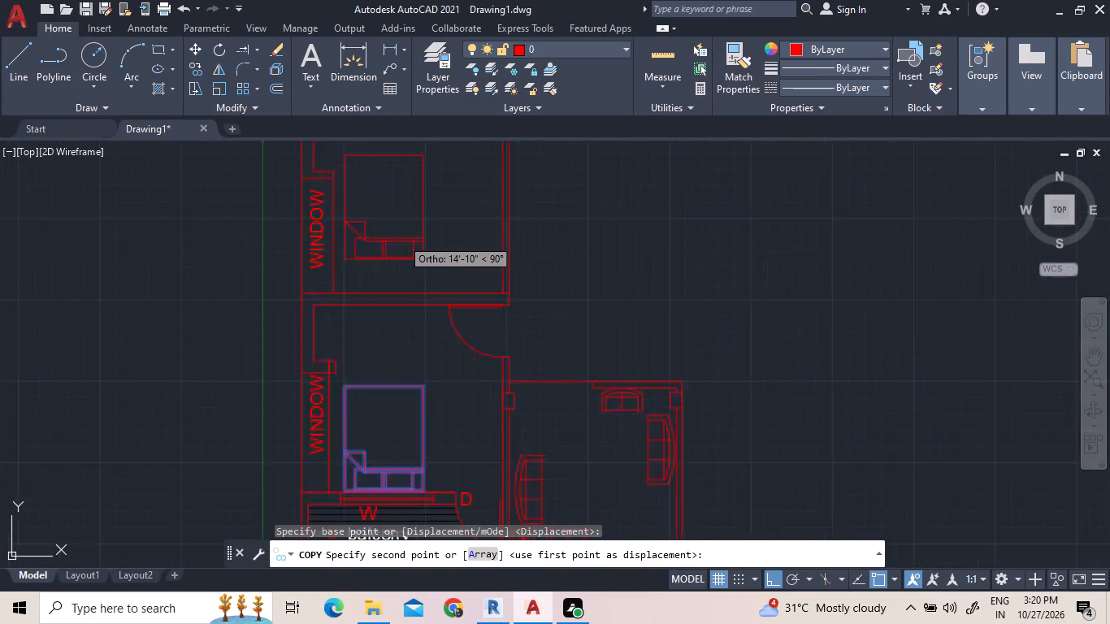
scroll(401, 238, "up", 1)
left_click(394, 247)
right_click(403, 318)
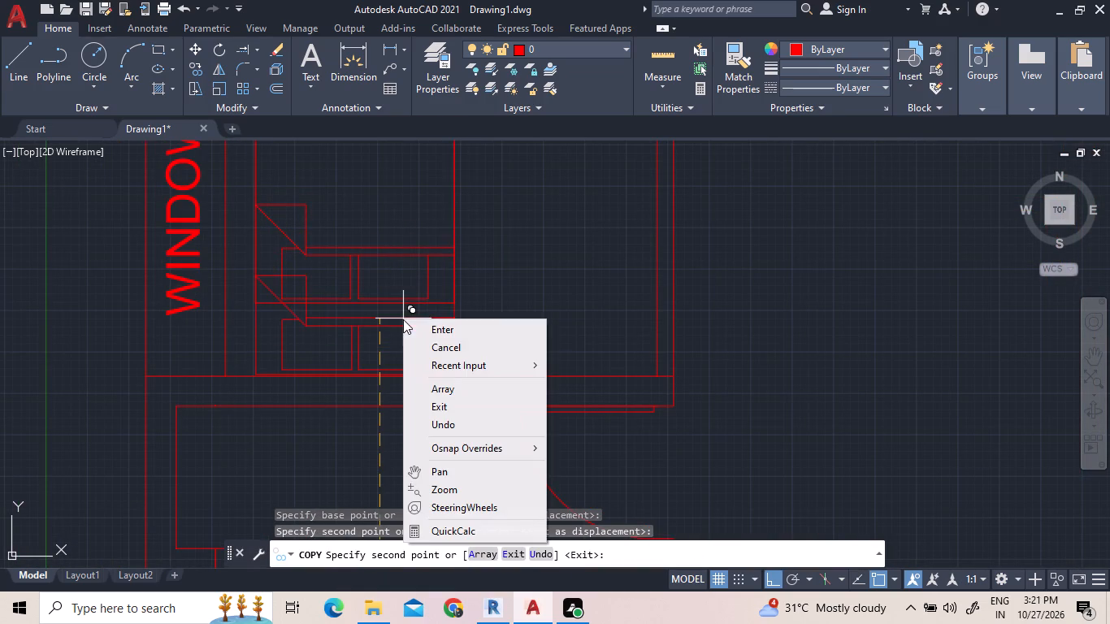
left_click(422, 331)
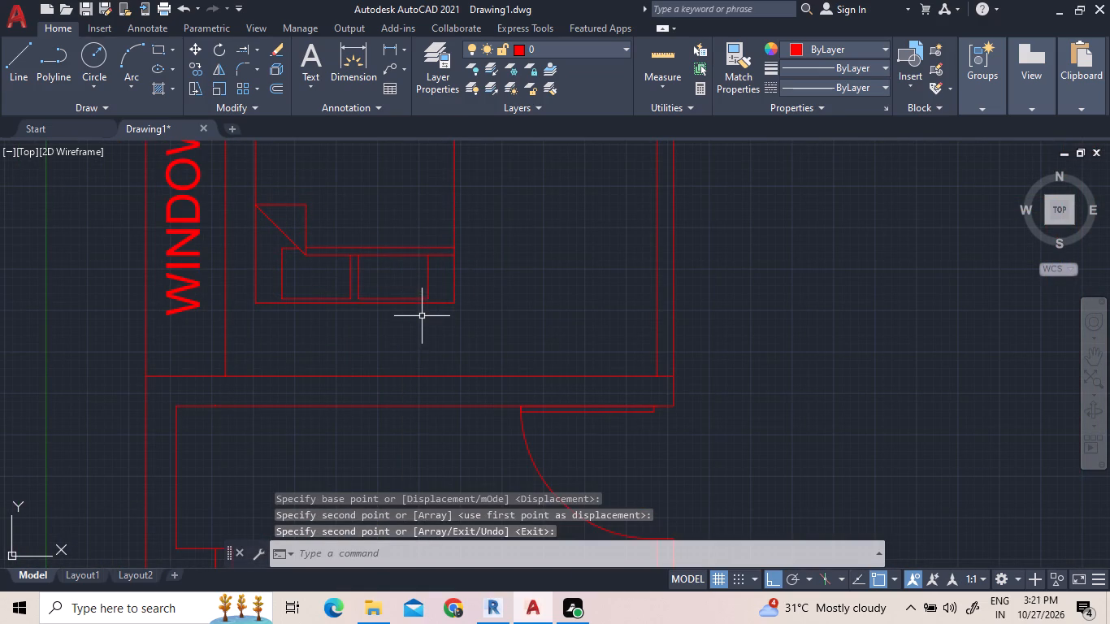
Rotate the copied bed in the 12' deep room by 180° about its lower right corner.
left_click(347, 290)
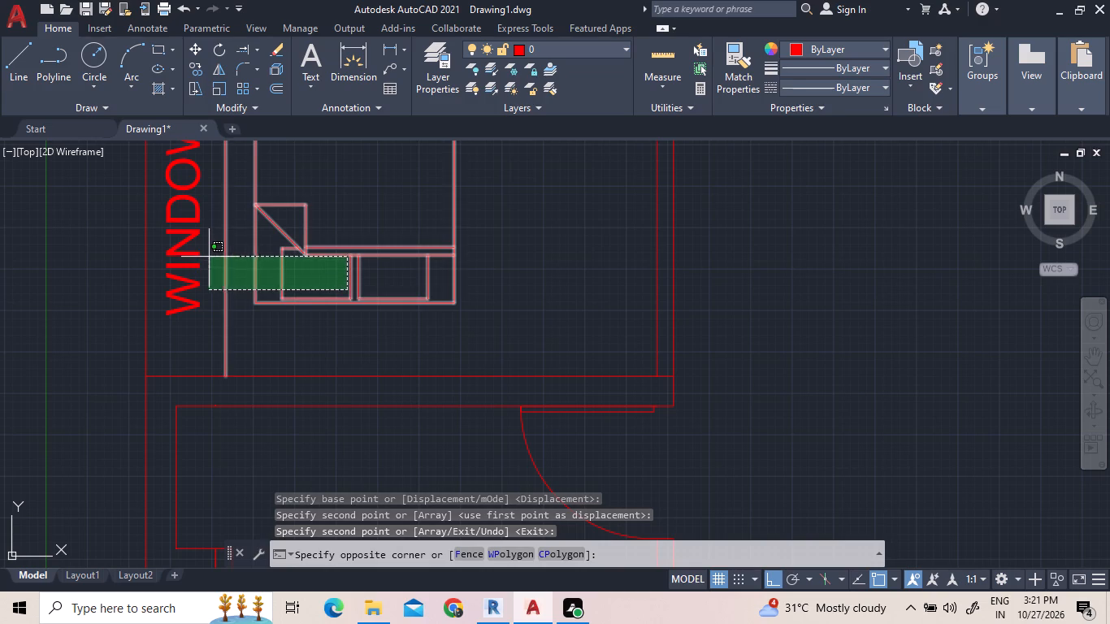
left_click(240, 258)
right_click(461, 262)
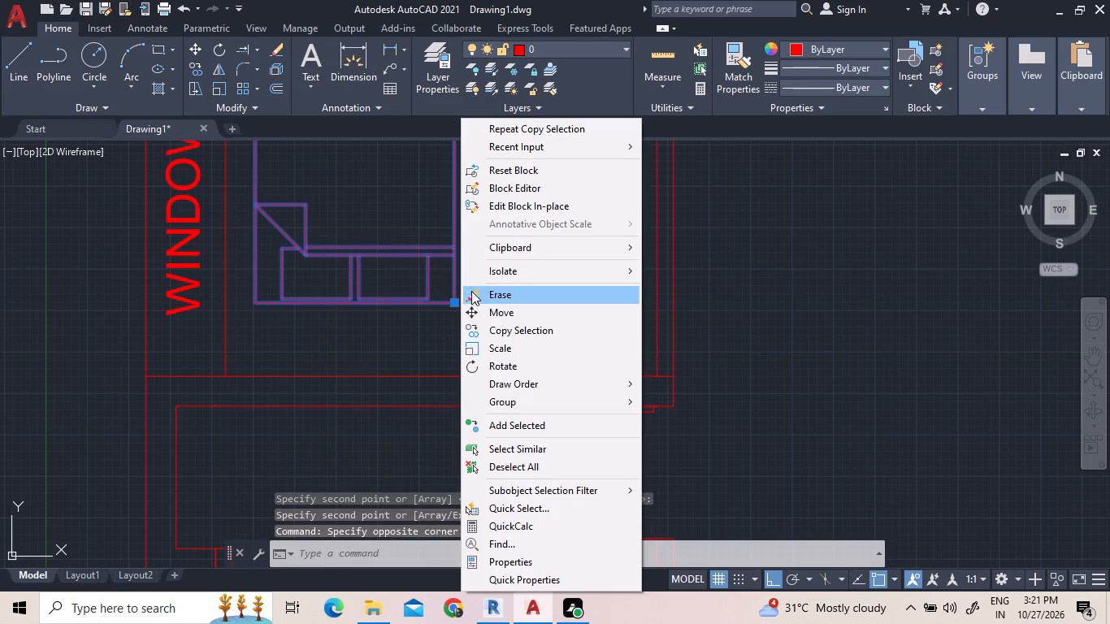
left_click(479, 363)
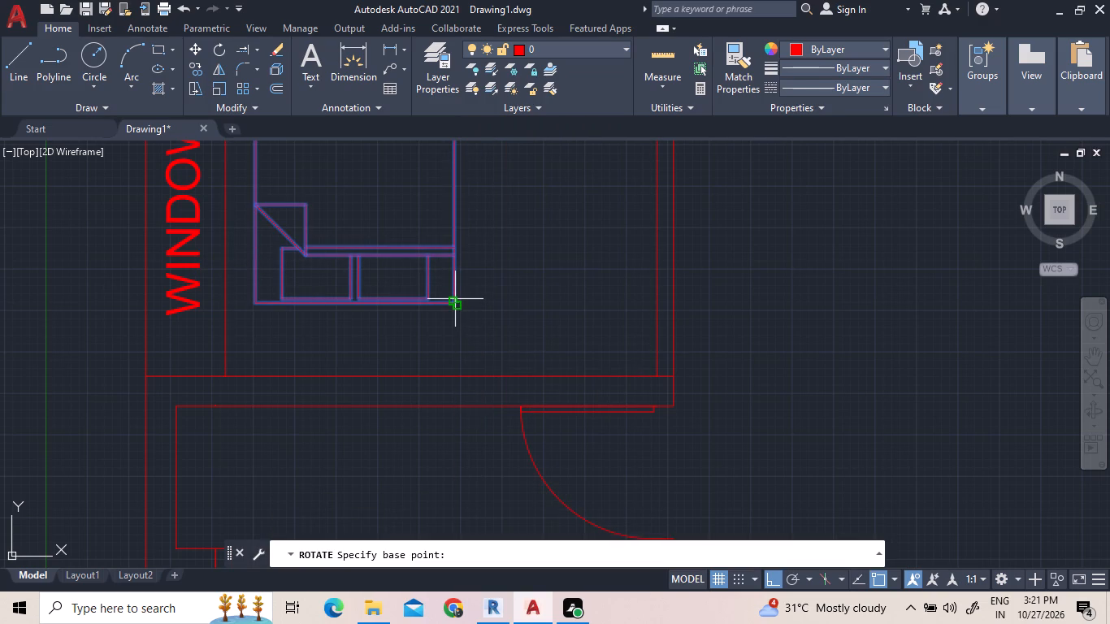
left_click(455, 299)
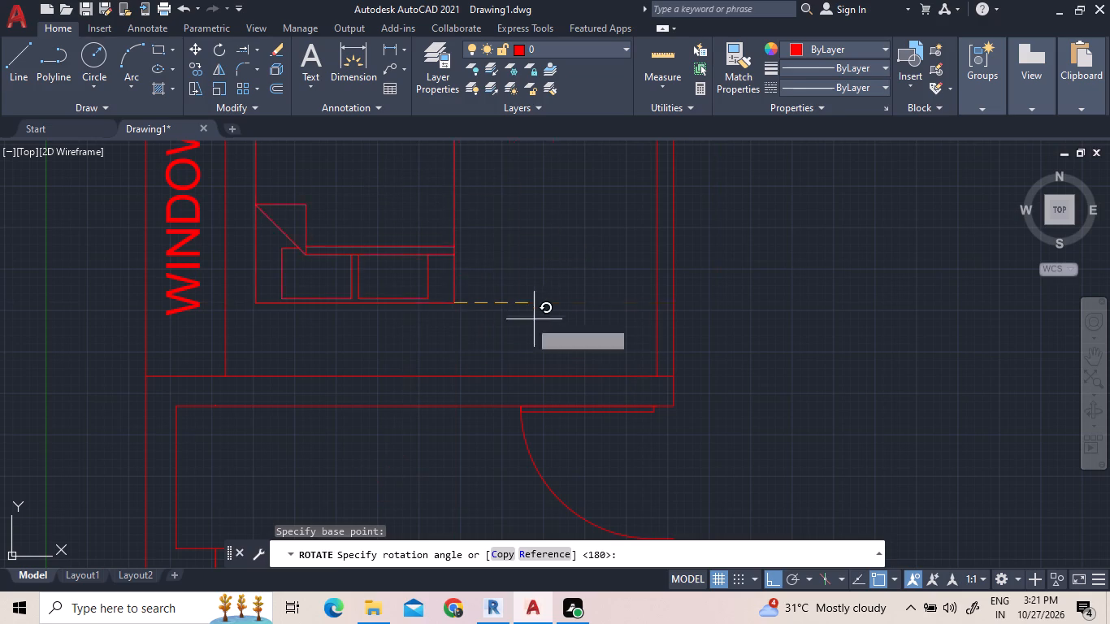
left_click(392, 353)
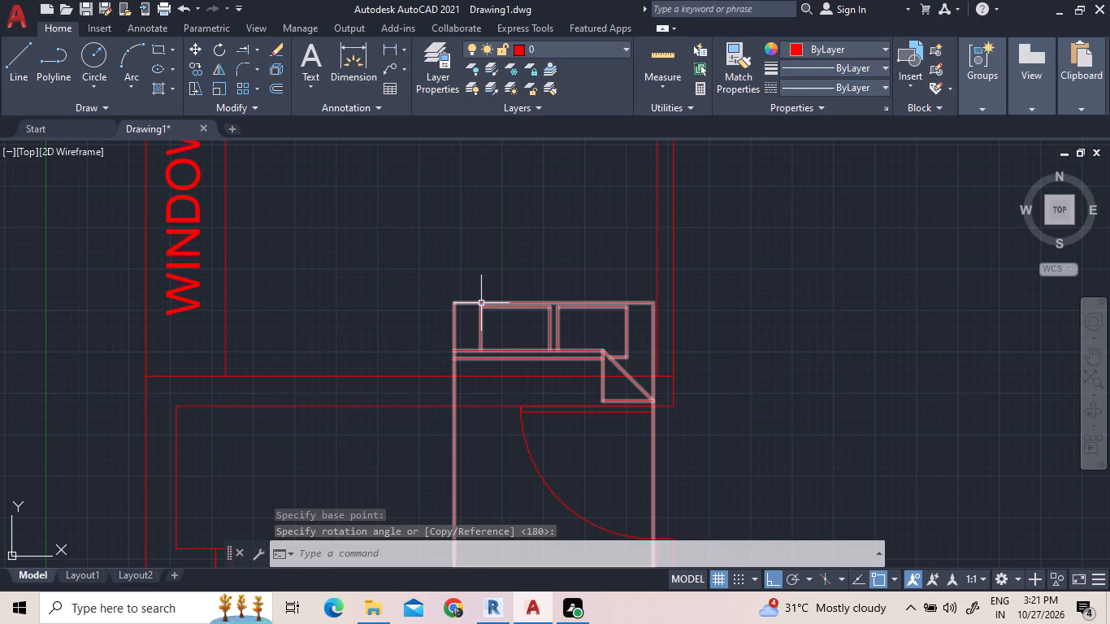
Rotate the same bed a further 90° counterclockwise about its pillow-end corner so its length runs horizontally.
left_click(480, 301)
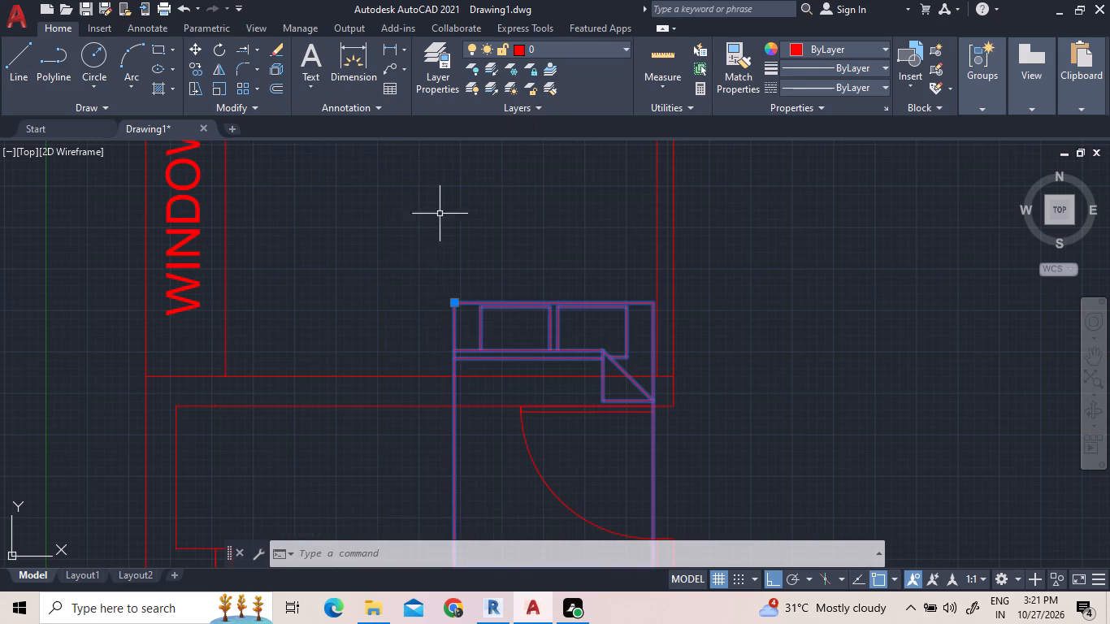
right_click(494, 235)
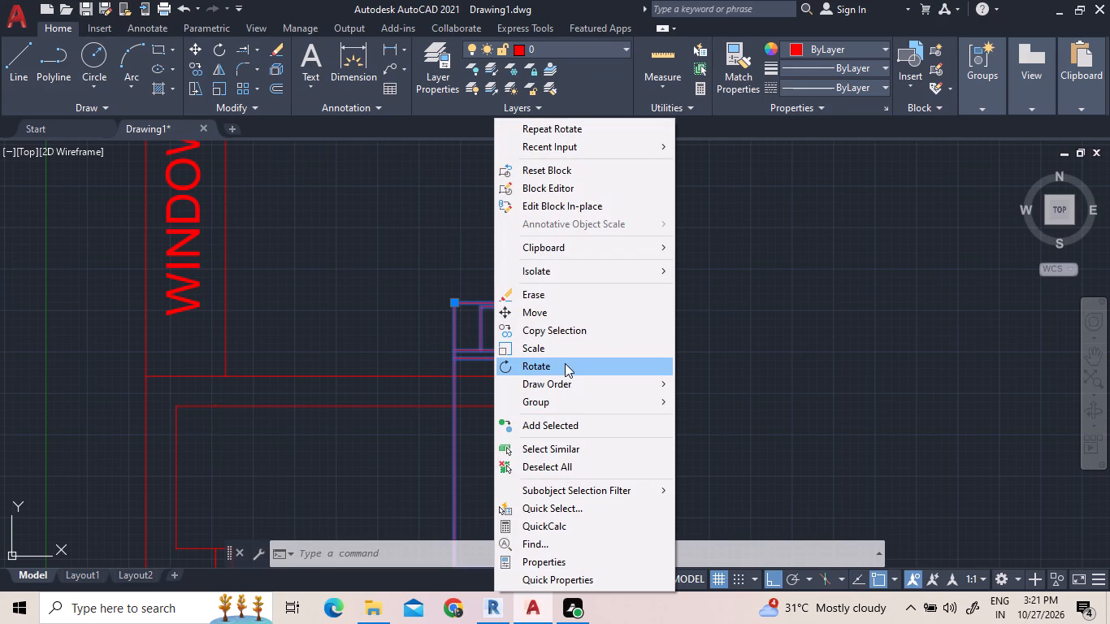
left_click(565, 362)
left_click(453, 299)
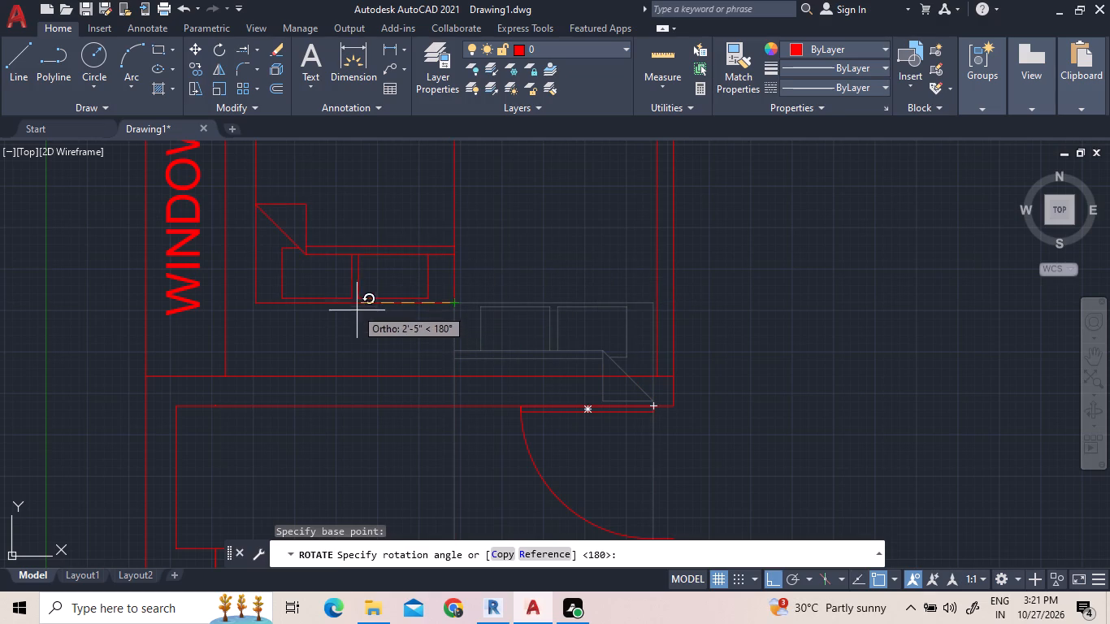
left_click(422, 175)
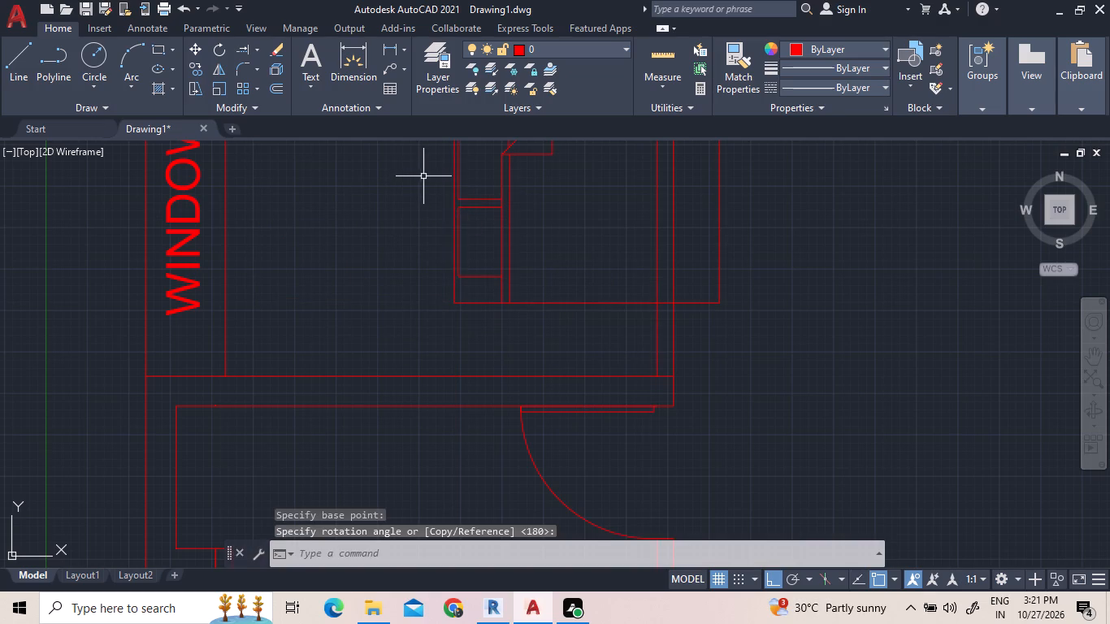
Mirror the bed across its vertical headboard edge toward the window, keeping the source object.
scroll(600, 354, "down", 2)
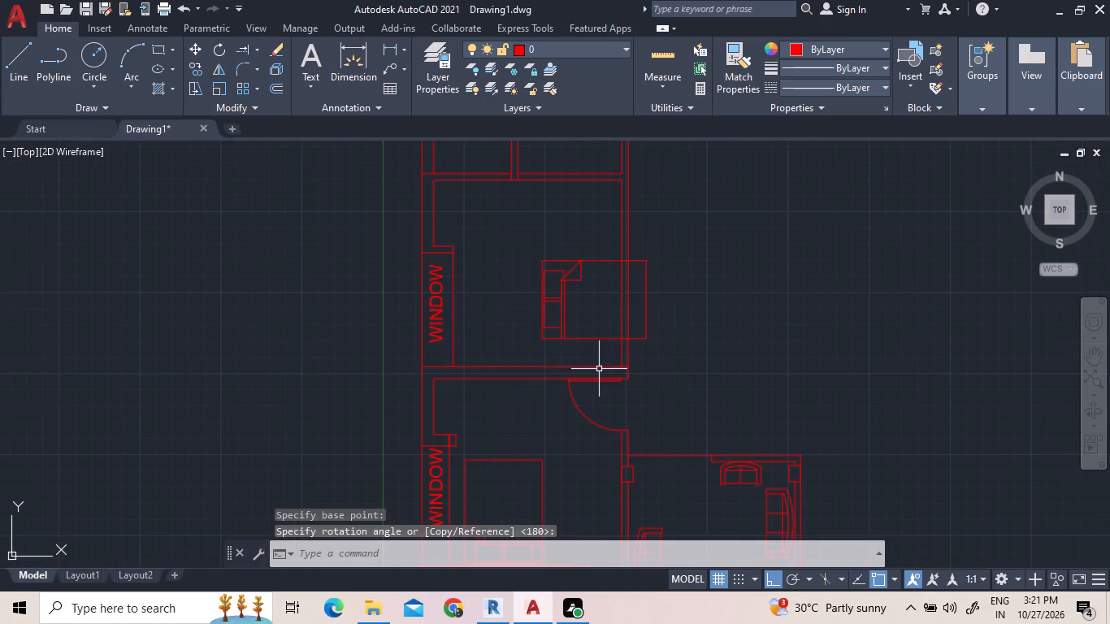
scroll(568, 195, "up", 1)
left_click(591, 366)
left_click(544, 311)
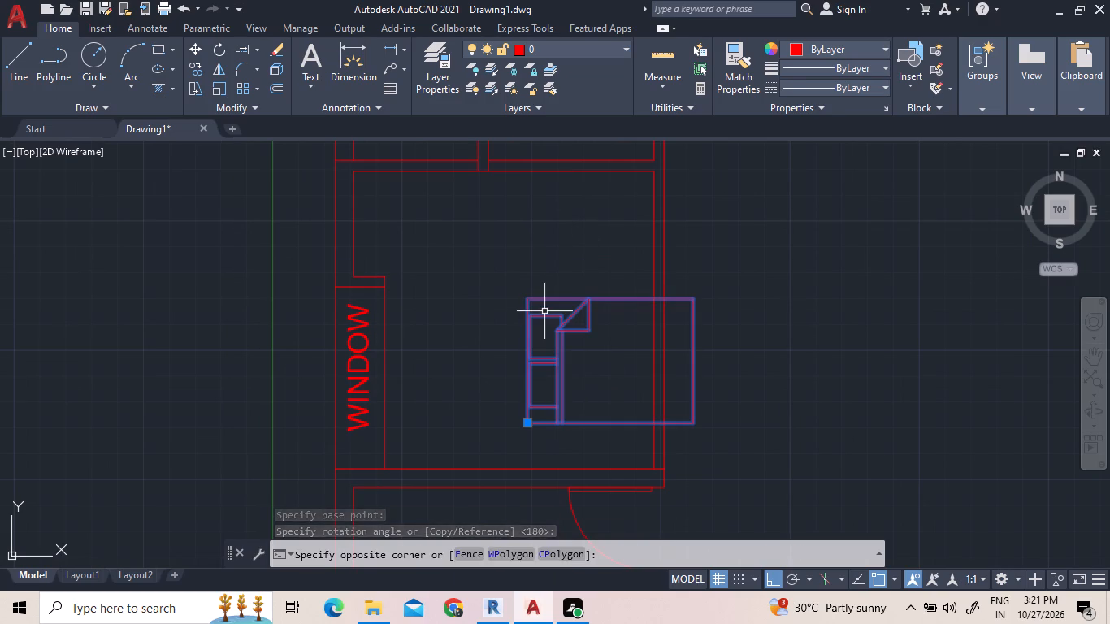
left_click(217, 70)
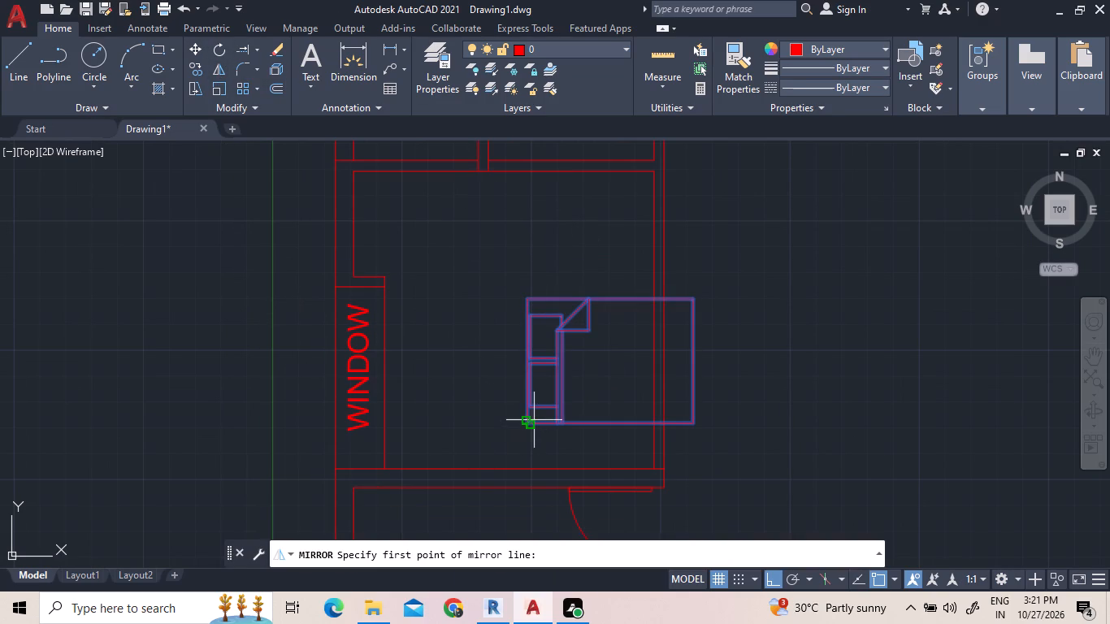
scroll(535, 418, "up", 4)
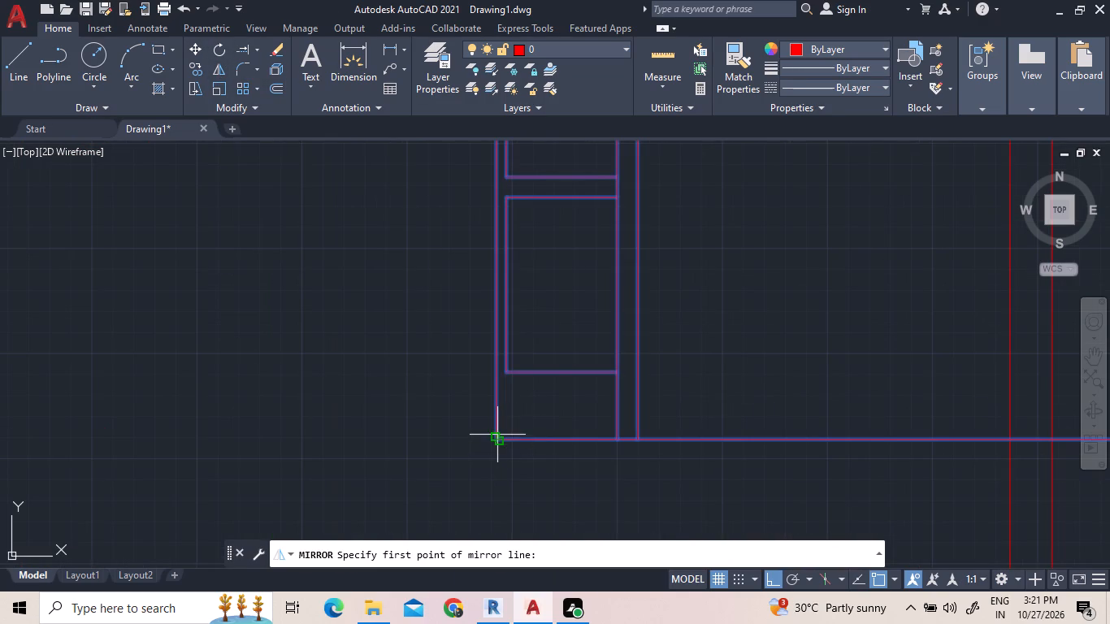
left_click(496, 437)
scroll(501, 510, "down", 3)
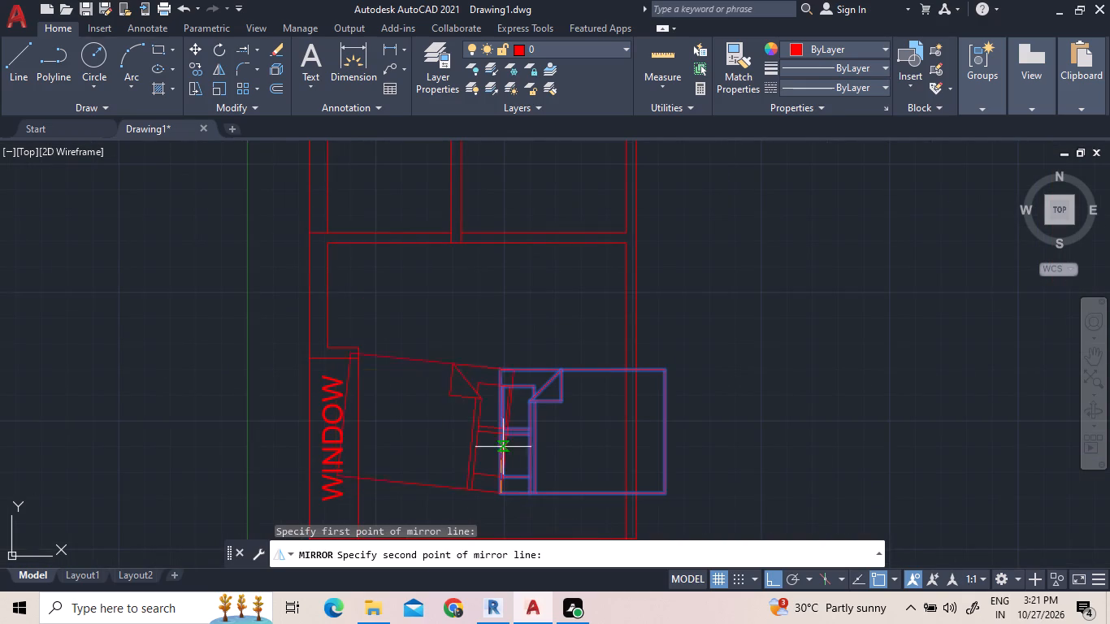
scroll(499, 353, "up", 3)
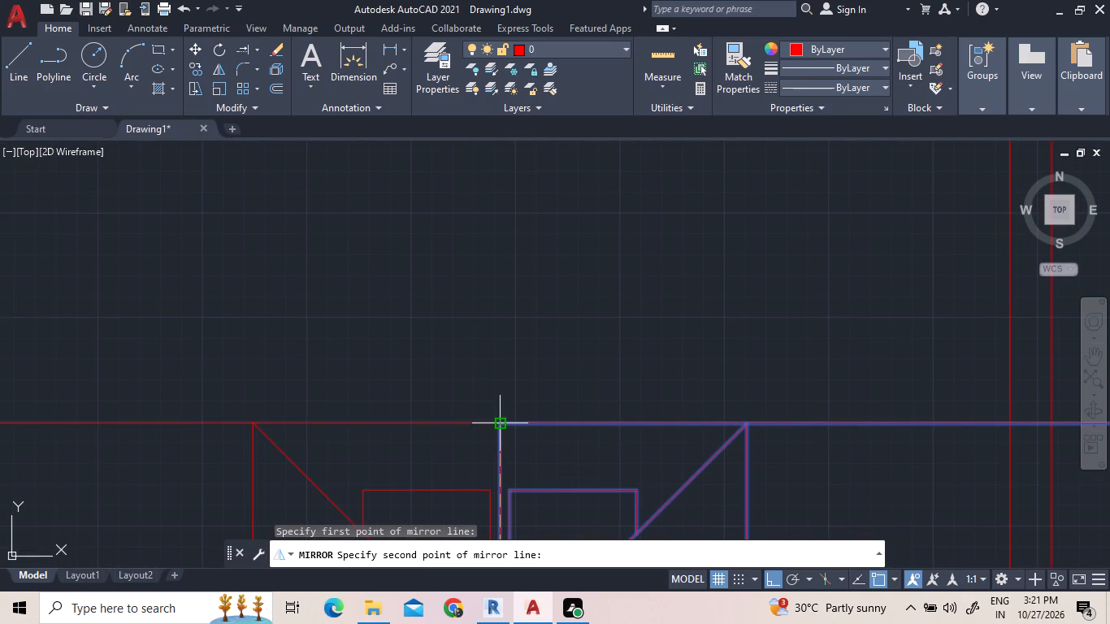
left_click(497, 425)
right_click(475, 261)
left_click(502, 271)
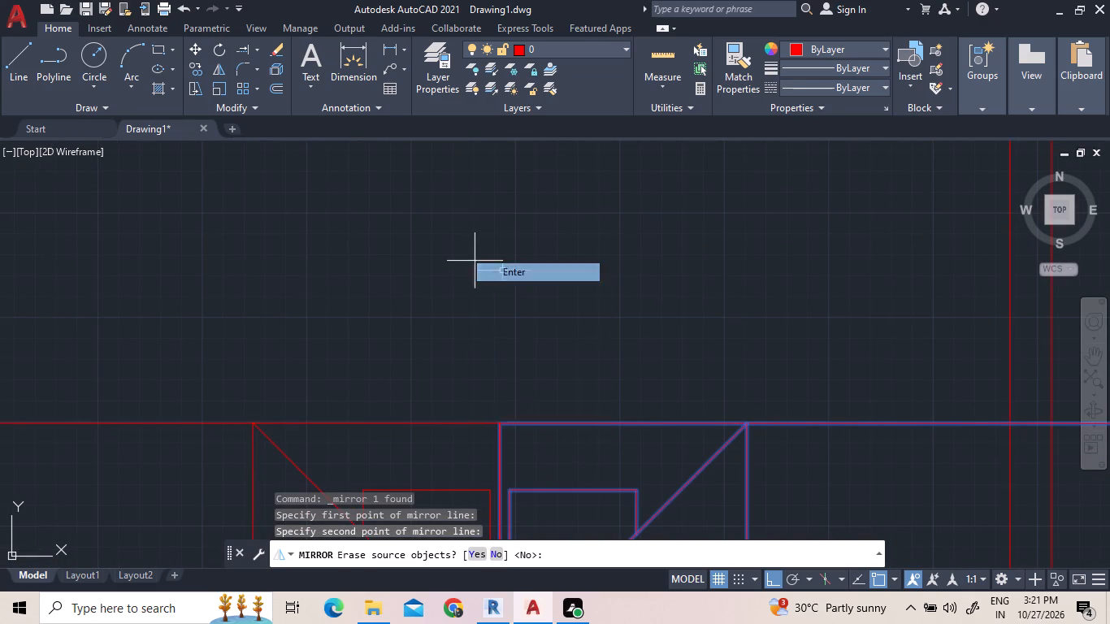
Erase the original bed that crosses the right wall, leaving only the mirrored copy.
left_click(943, 493)
left_click(676, 347)
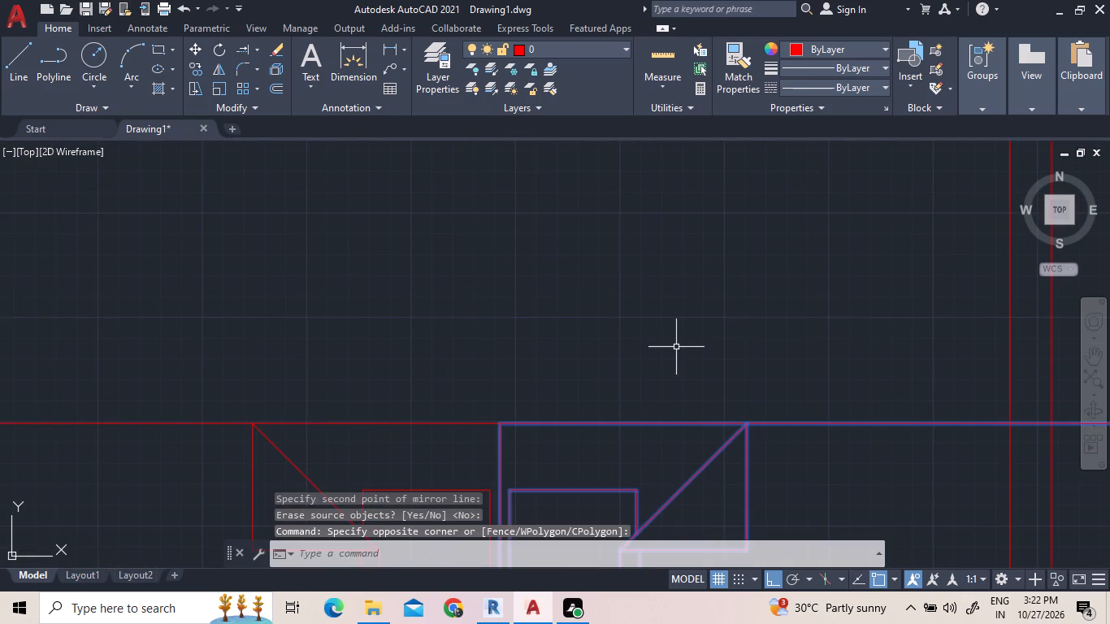
key("Delete")
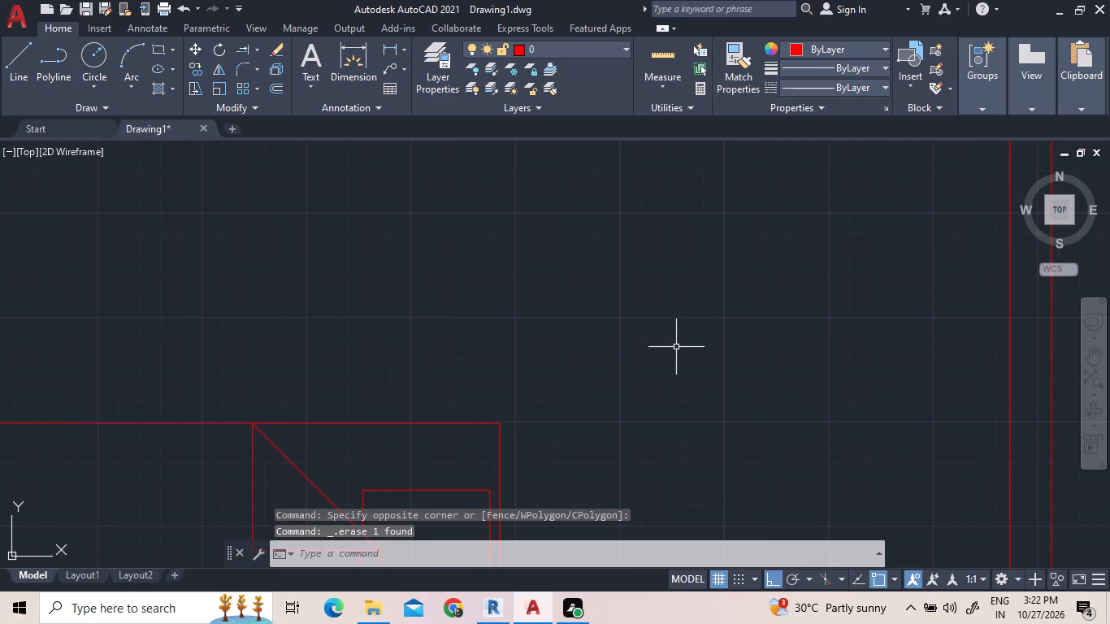
Move the mirrored bed freely up and across, placing its headboard just inside the room's right wall.
scroll(676, 347, "down", 5)
left_click(689, 428)
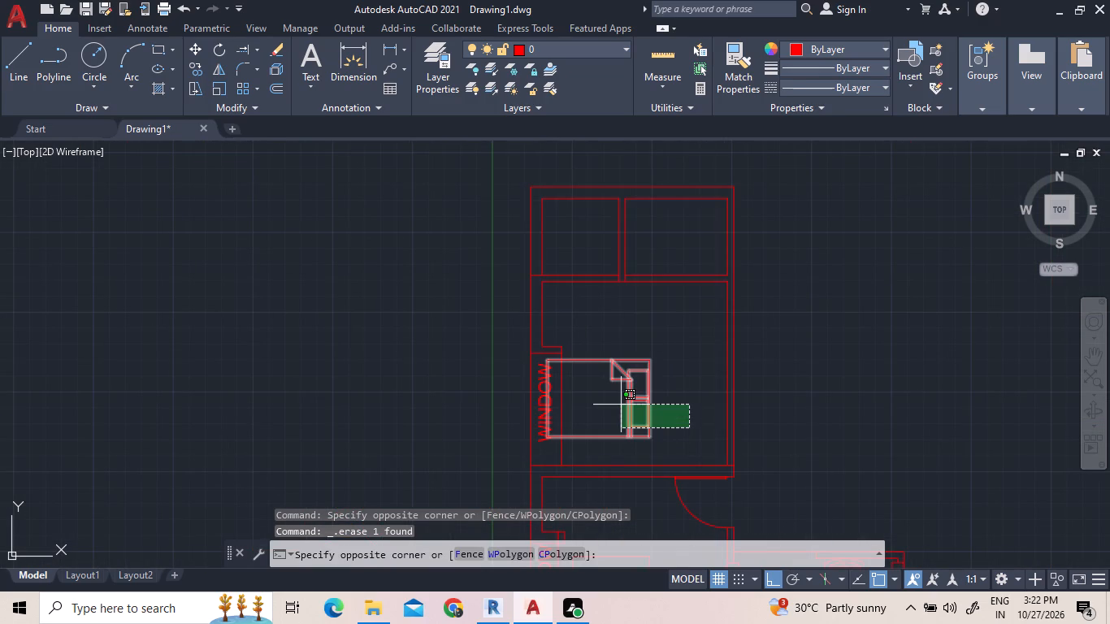
left_click(621, 405)
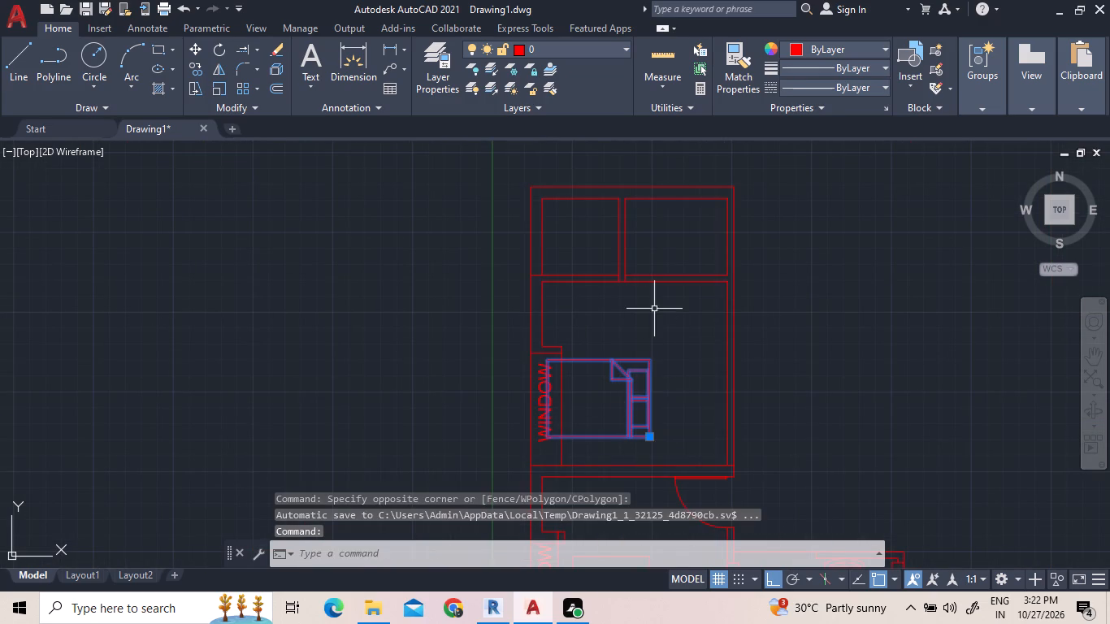
right_click(648, 318)
left_click(705, 309)
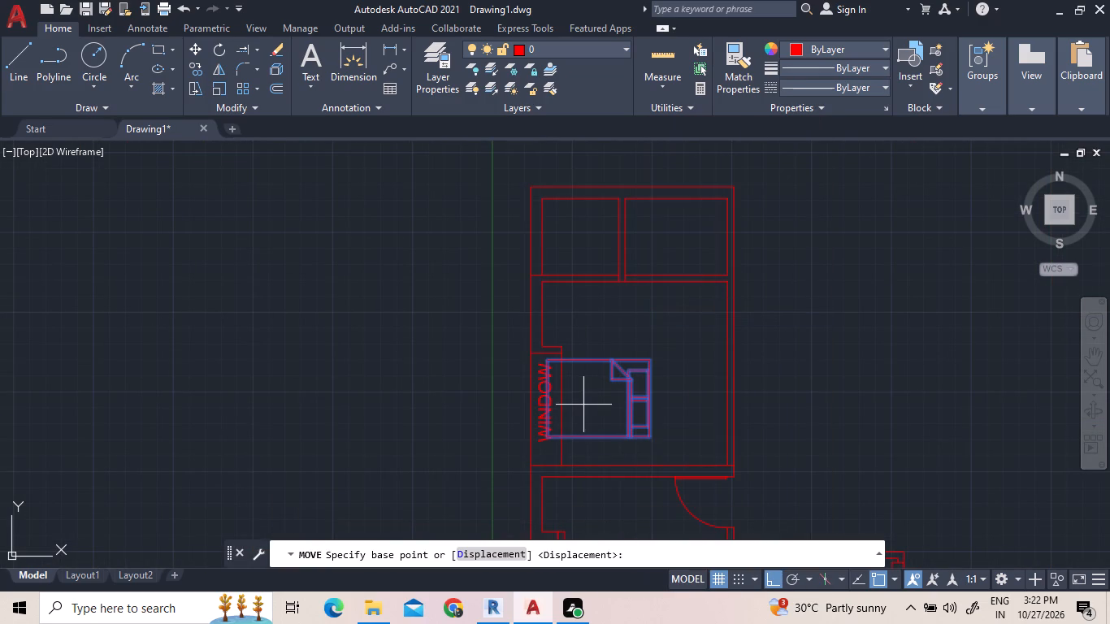
left_click(583, 405)
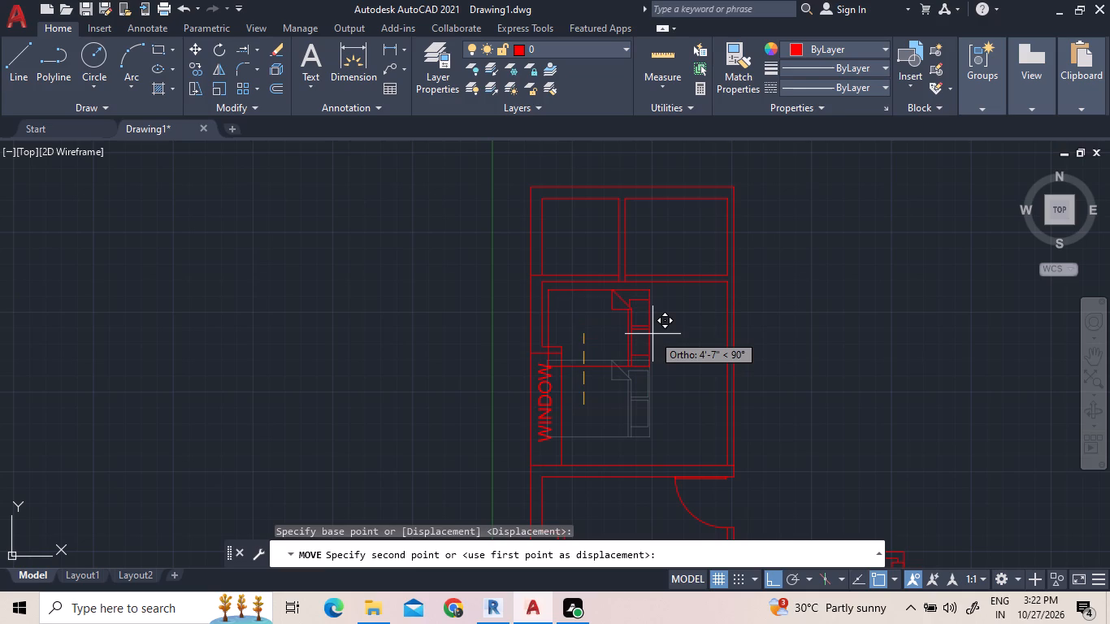
key("F8")
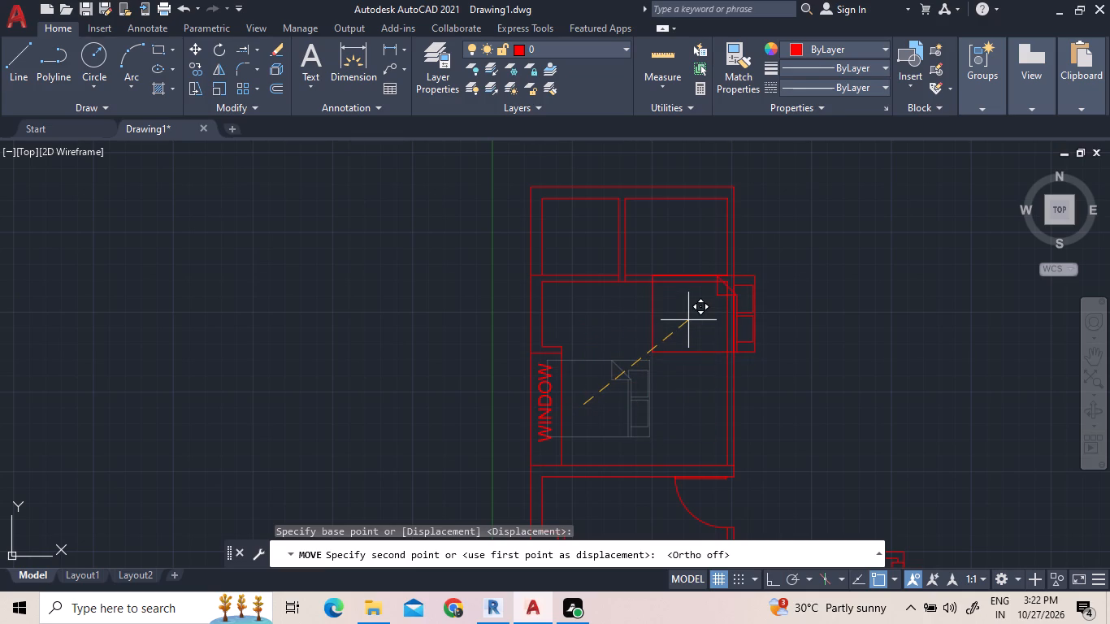
scroll(664, 359, "up", 2)
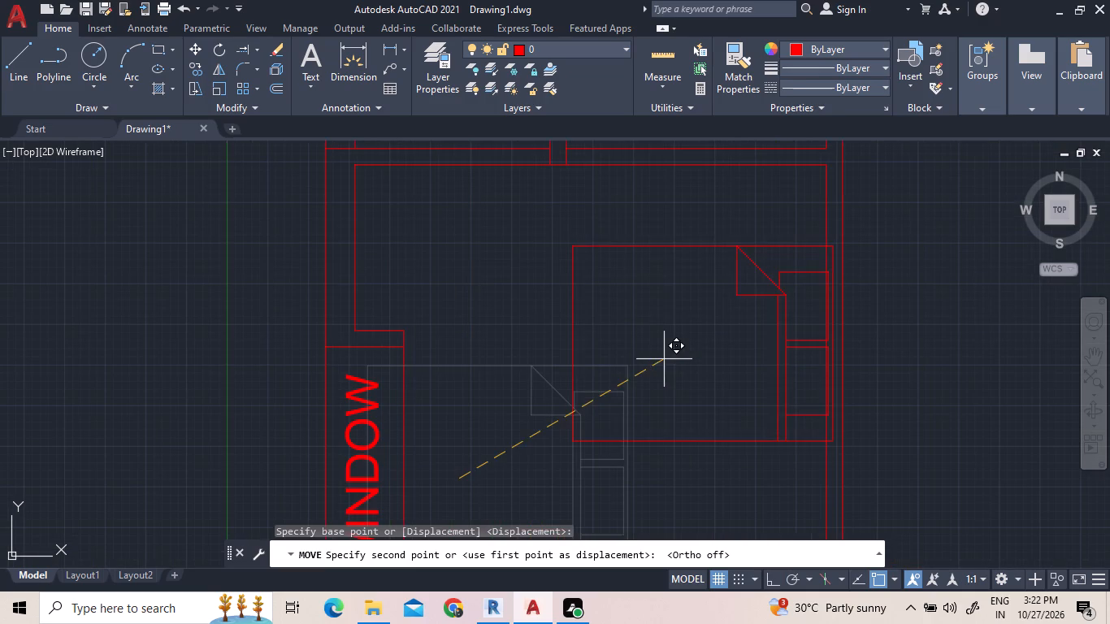
left_click(650, 378)
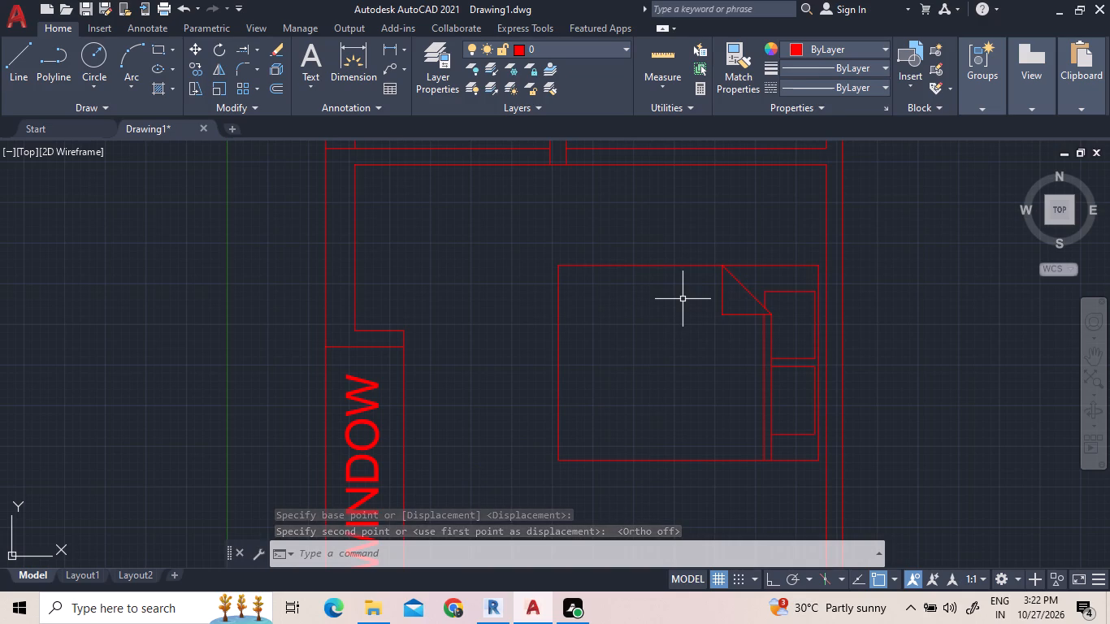
Trim the 12' deep room's lower wall line where it crosses between the inner and outer lines of the right wall.
scroll(683, 299, "down", 2)
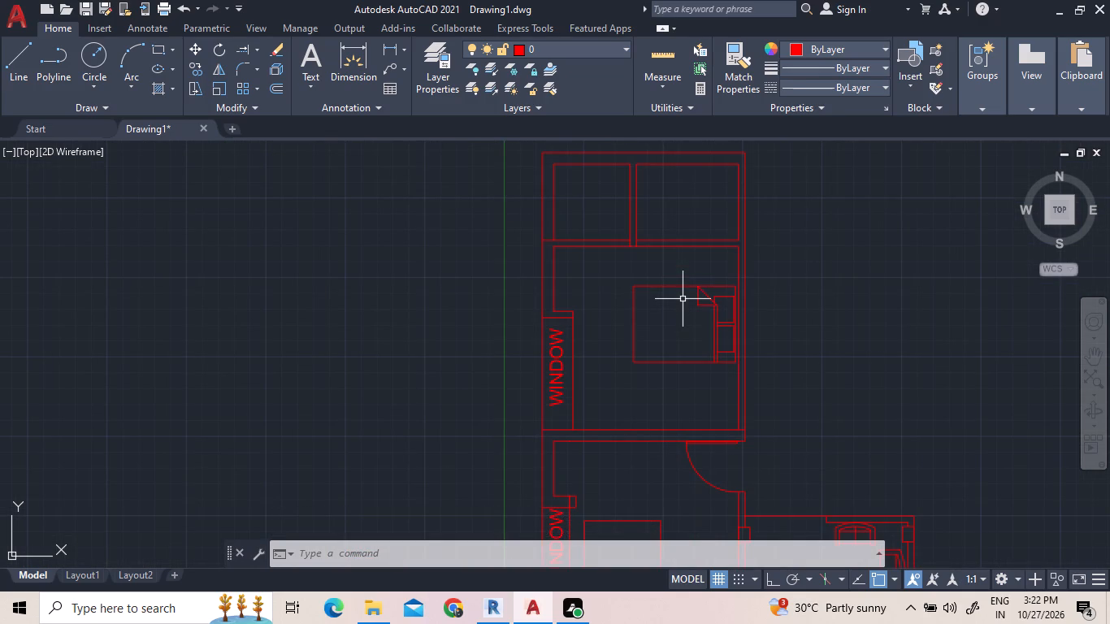
middle_click_drag(683, 299, 653, 301)
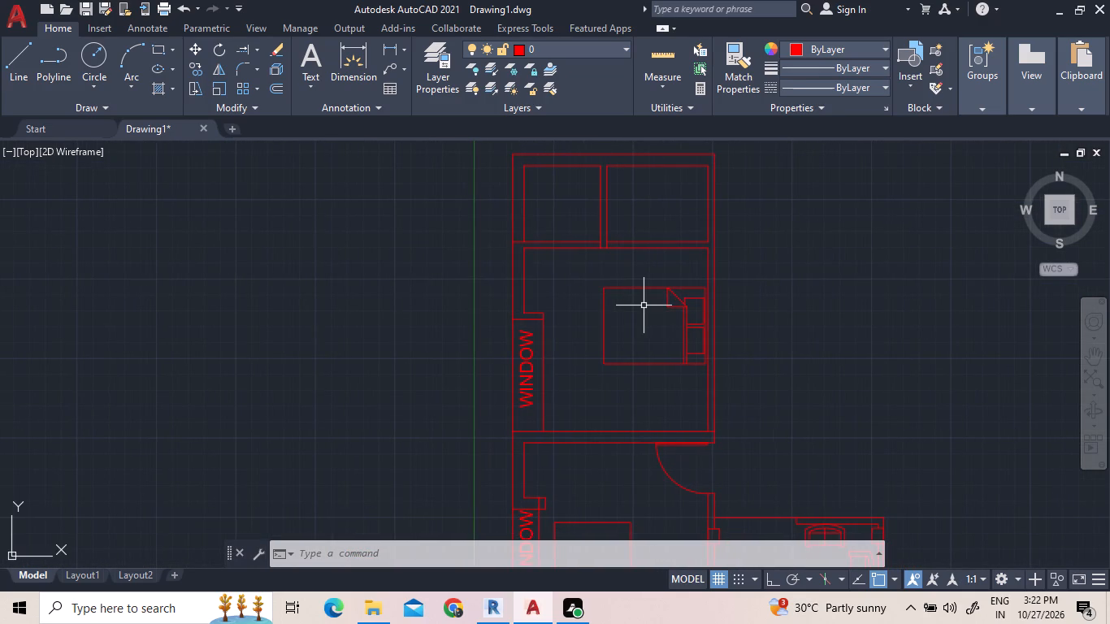
scroll(713, 427, "up", 2)
left_click(258, 51)
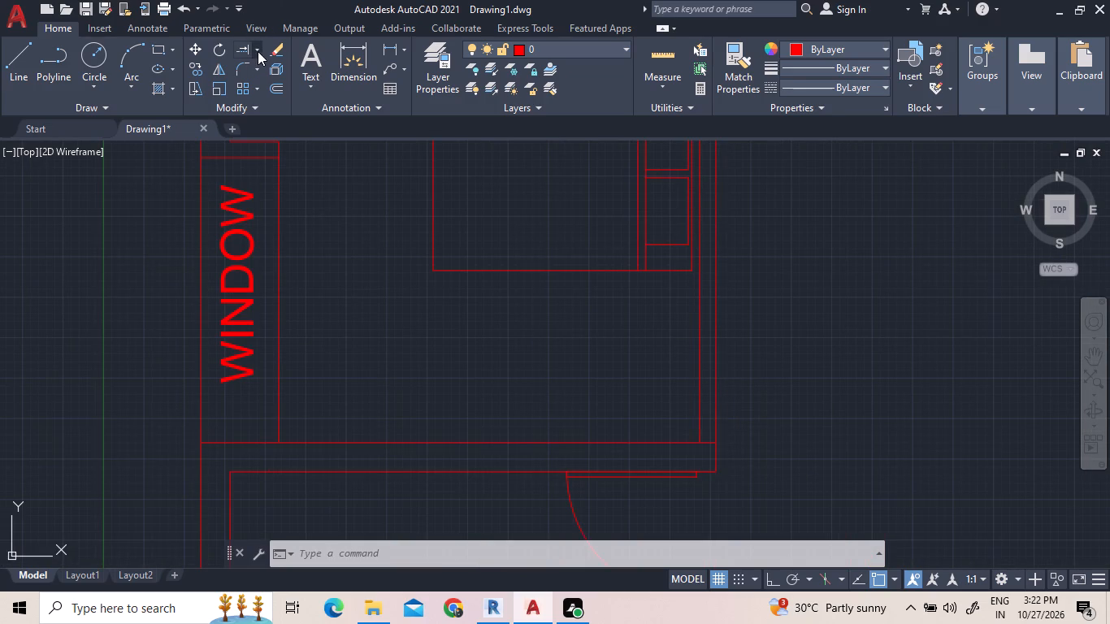
left_click(267, 91)
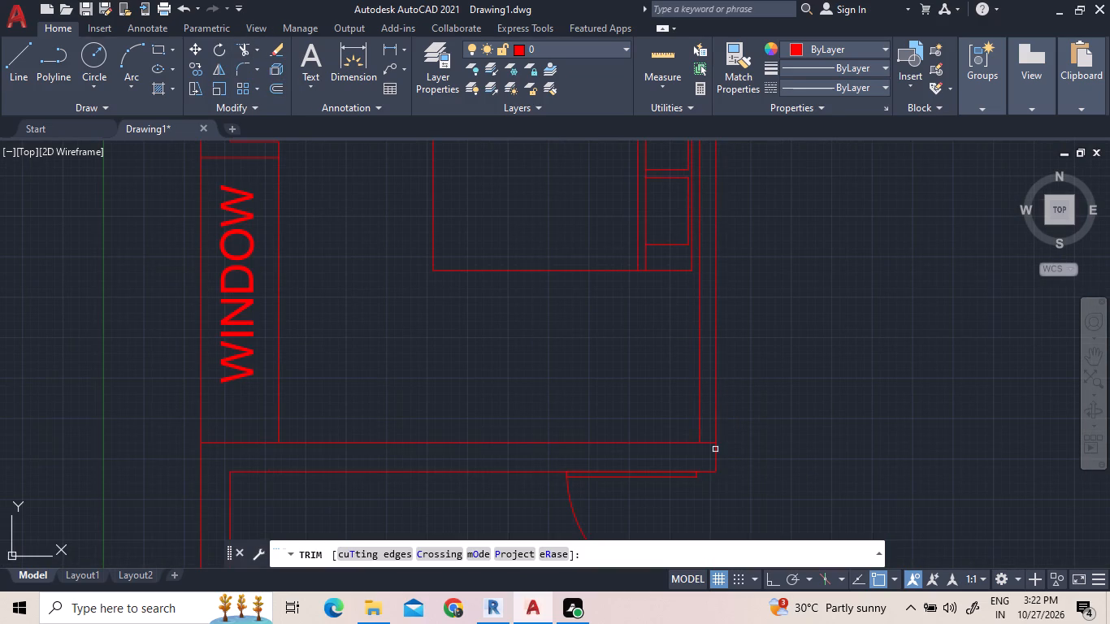
left_click(708, 442)
right_click(768, 441)
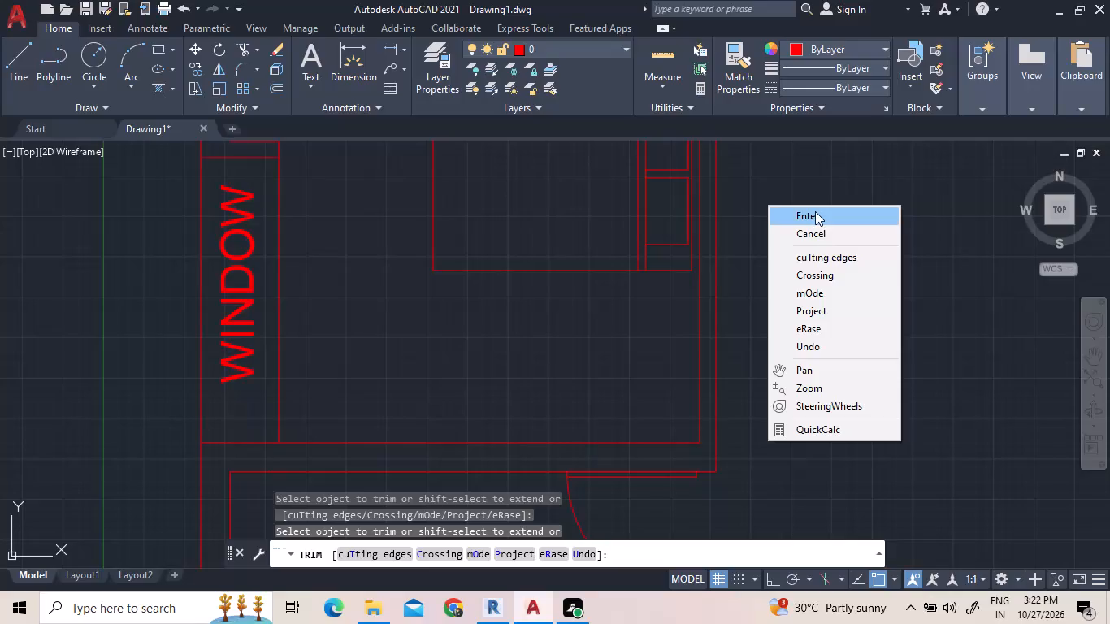
left_click(815, 211)
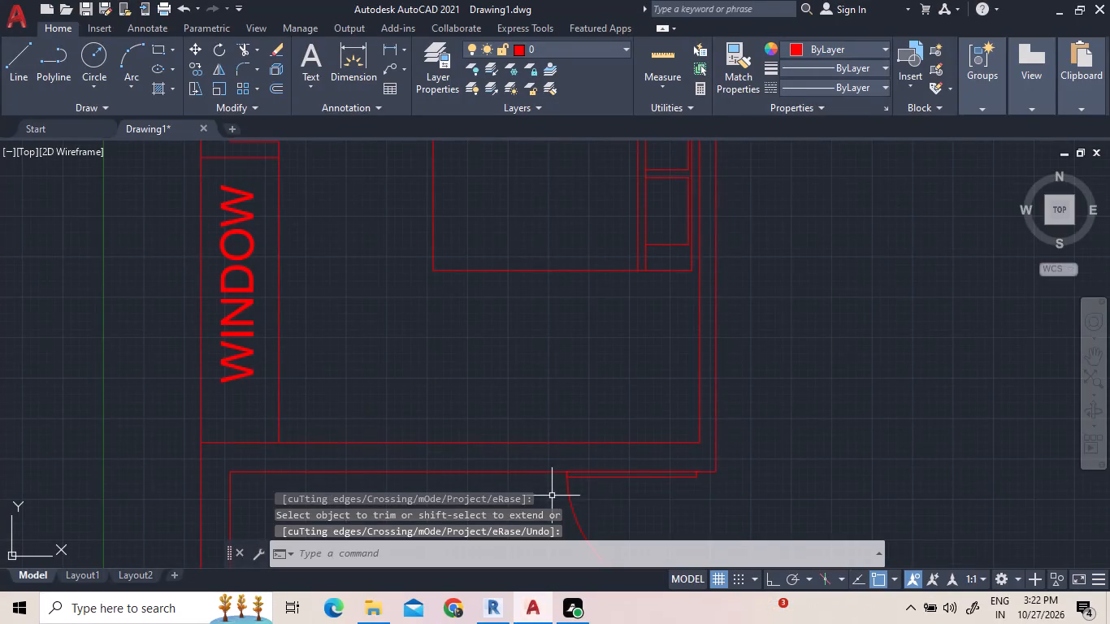
Mirror the bedroom door across its horizontal wall line into the 12' deep room above, keeping the source door.
left_click(568, 485)
right_click(539, 361)
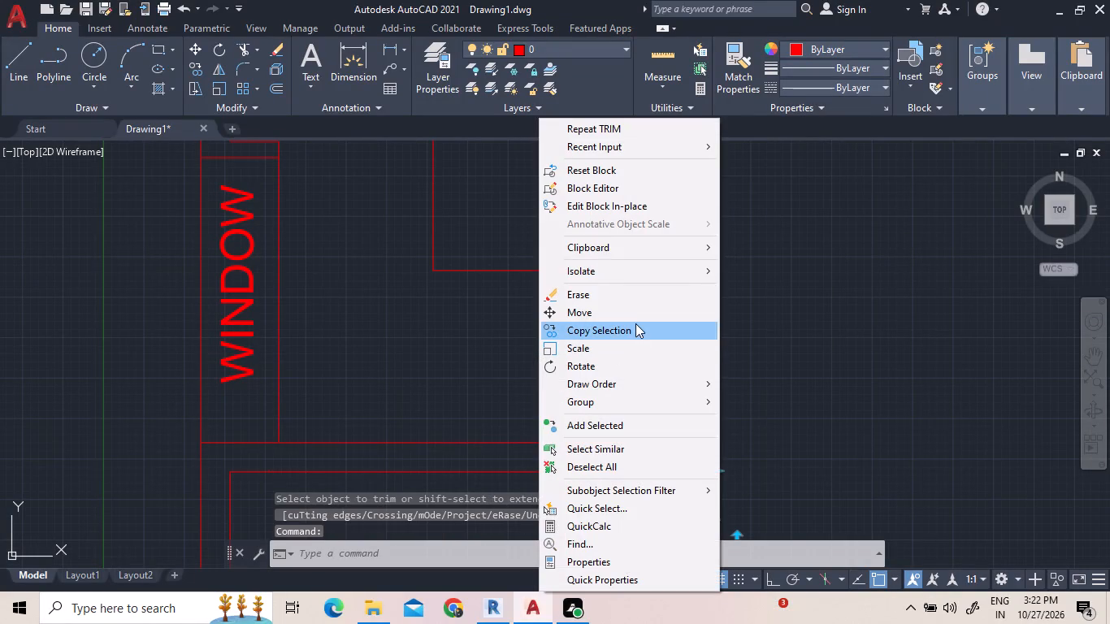
left_click(222, 76)
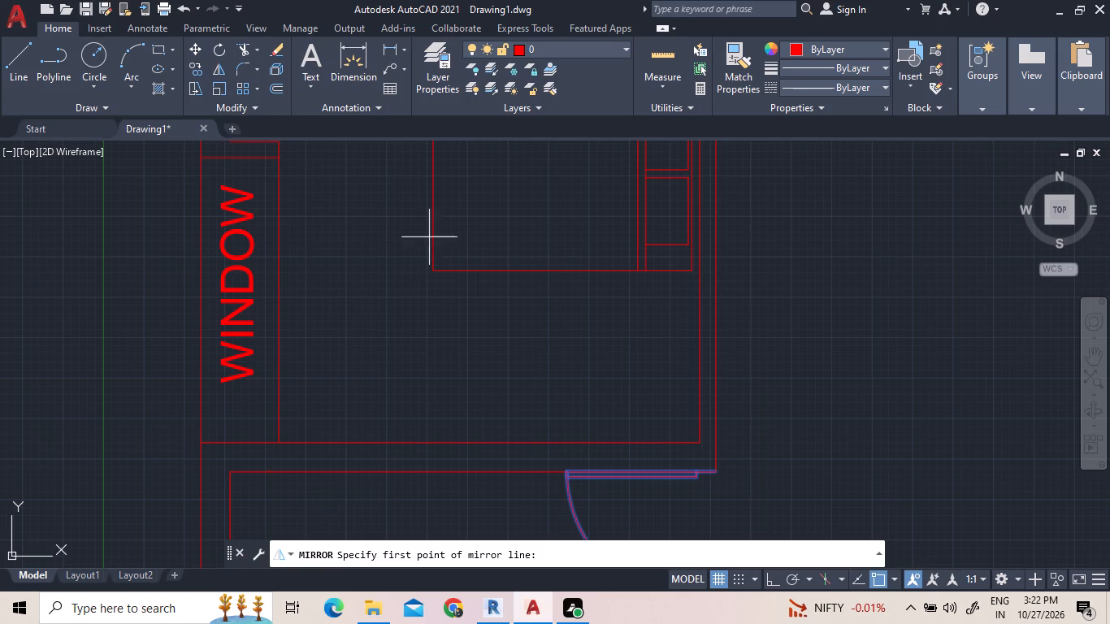
left_click(715, 467)
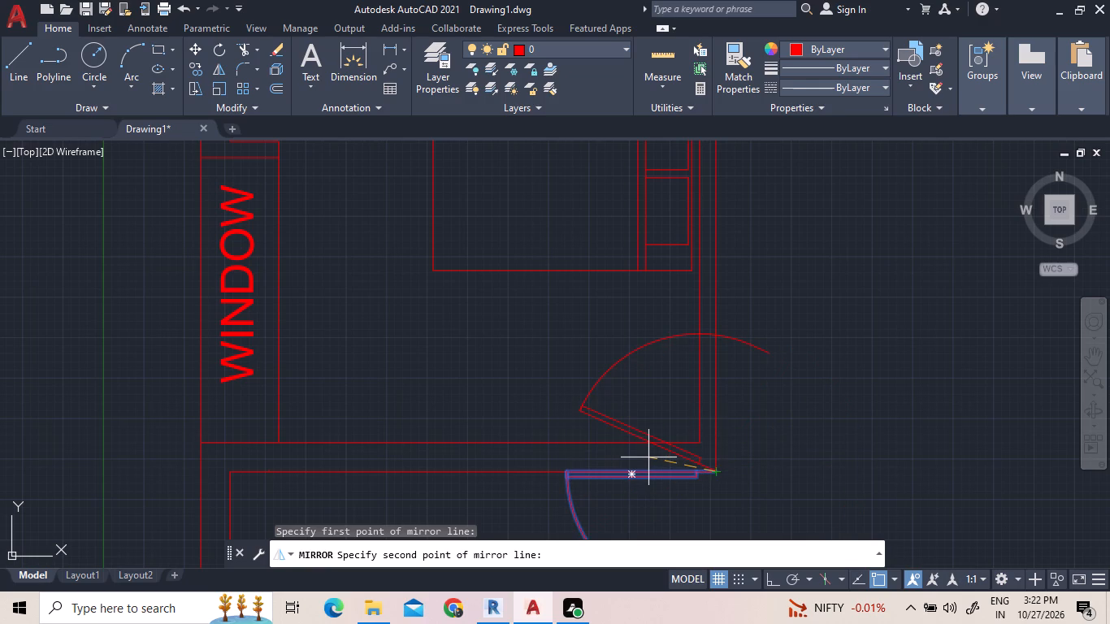
key("F8")
scroll(648, 472, "up", 4)
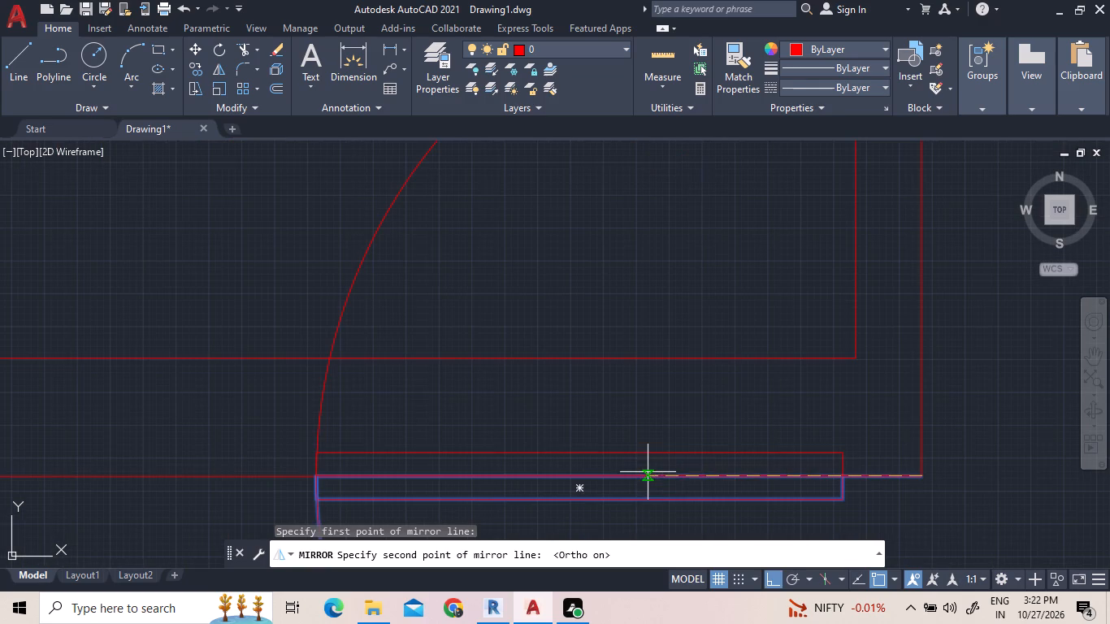
left_click(691, 478)
scroll(739, 468, "down", 2)
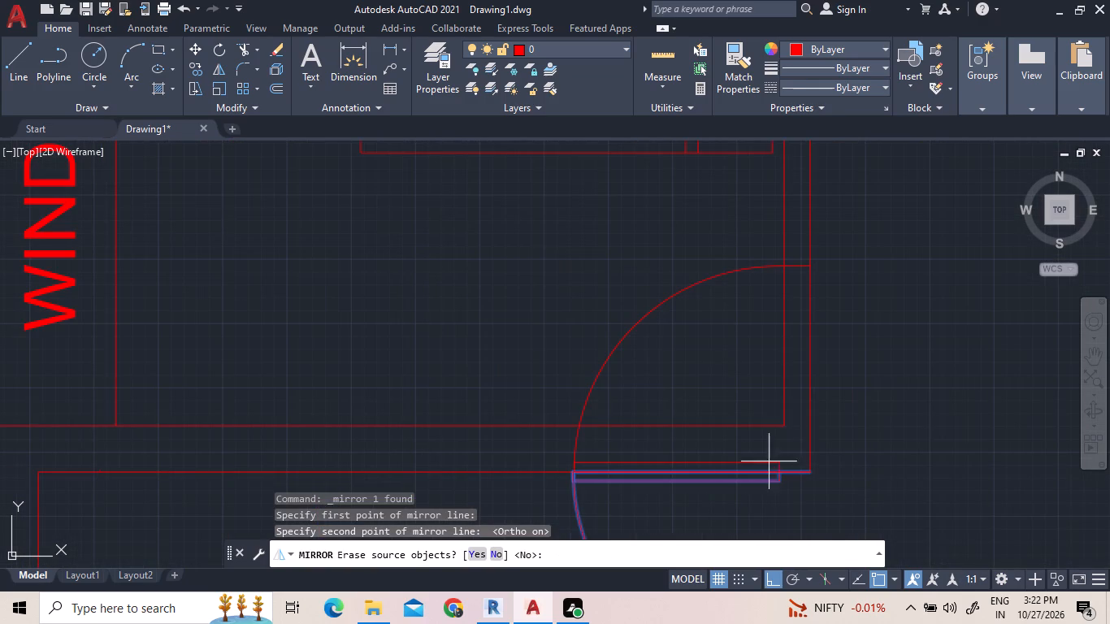
right_click(715, 341)
left_click(725, 353)
Move the mirrored door from its hinge corner up to the lower inner corner of the 12' deep room's right wall.
left_click(666, 378)
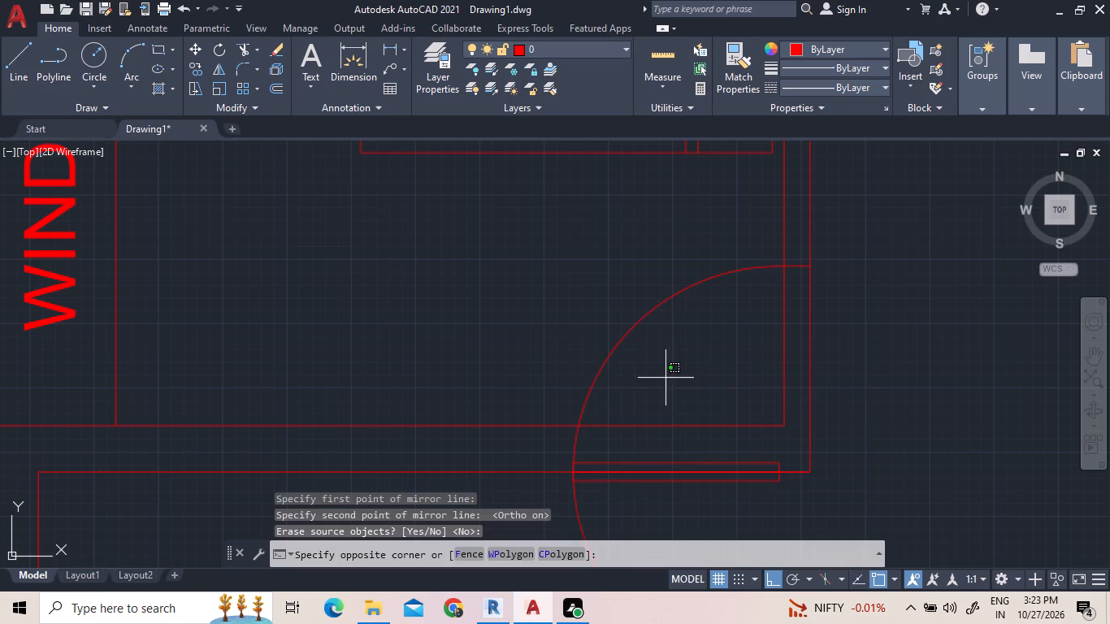
left_click(552, 310)
right_click(552, 310)
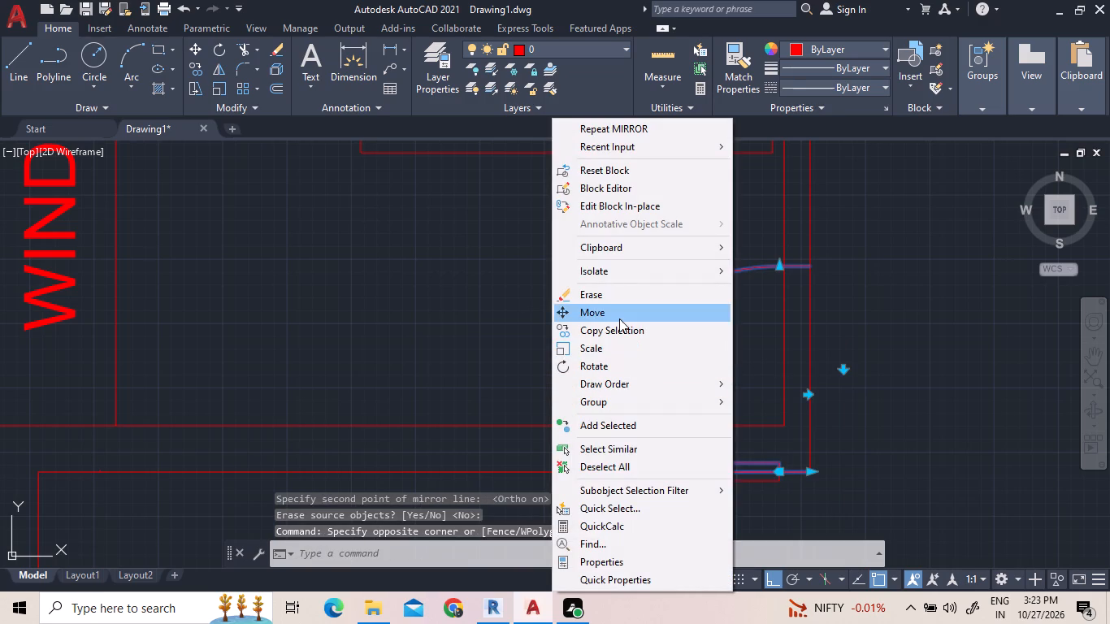
left_click(619, 318)
scroll(765, 454, "up", 3)
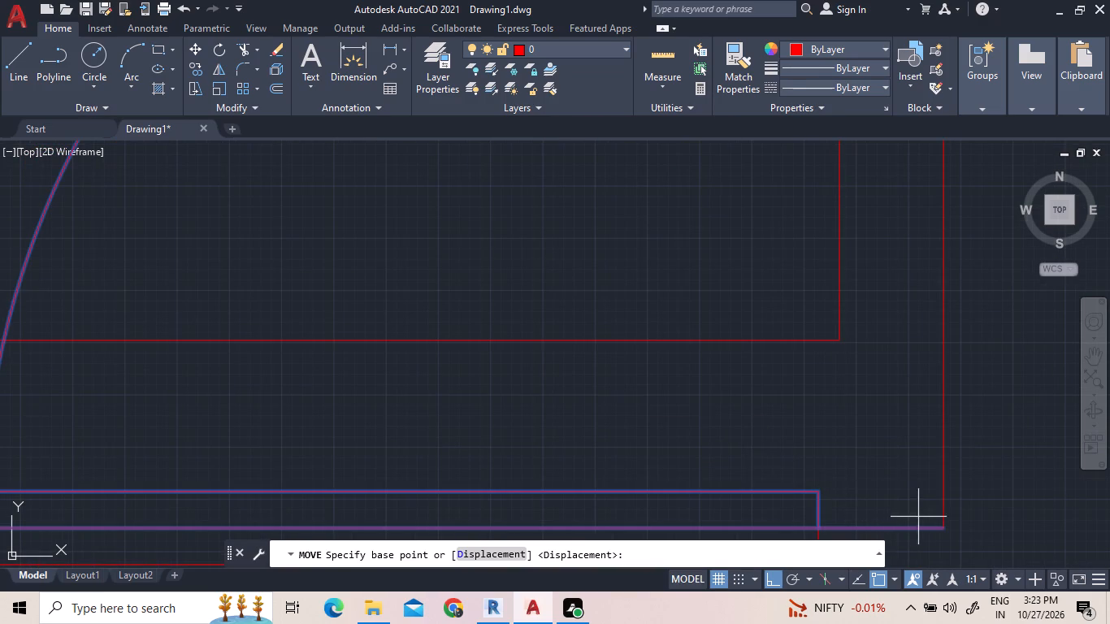
left_click(817, 530)
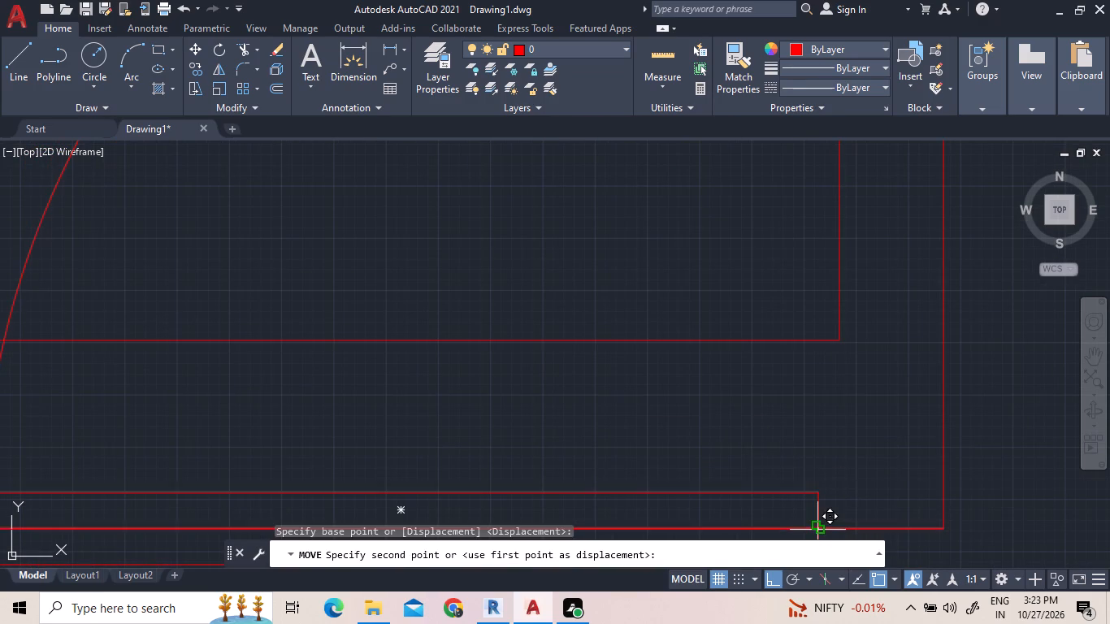
scroll(844, 336, "up", 2)
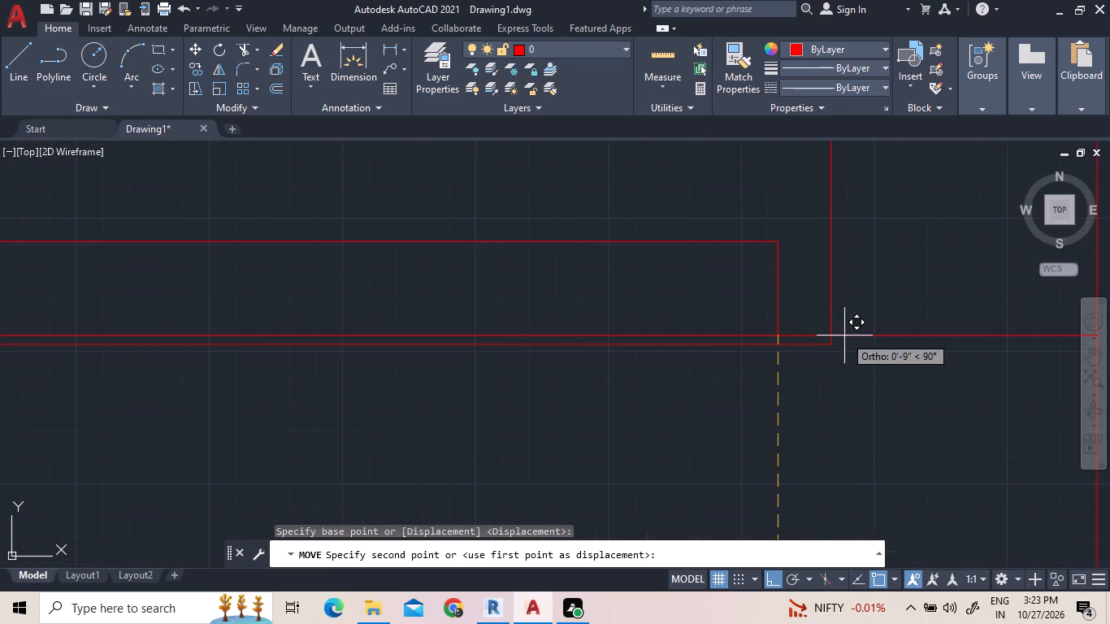
scroll(821, 344, "down", 2)
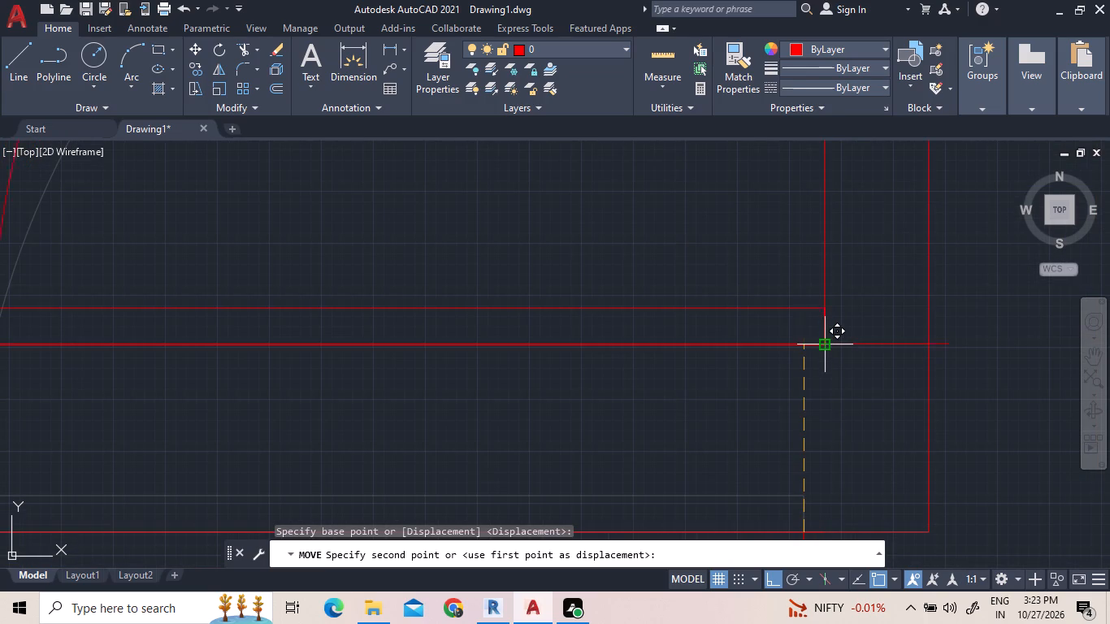
left_click(822, 340)
Move the mirrored door horizontally so its protruding line end meets the right wall's outer line.
left_click(850, 366)
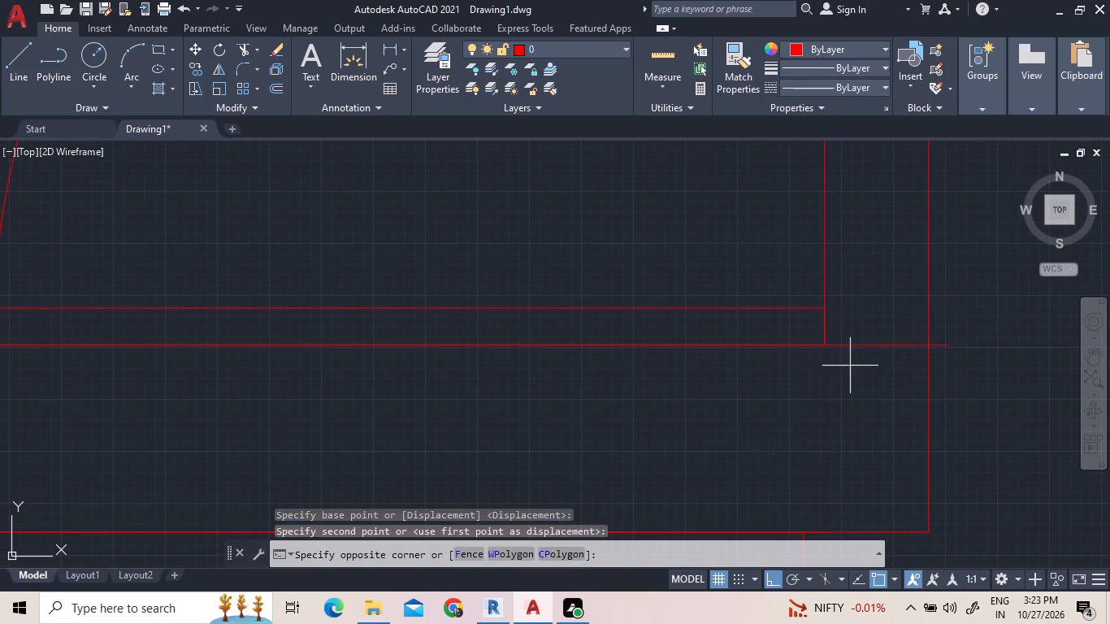
left_click(841, 318)
right_click(841, 318)
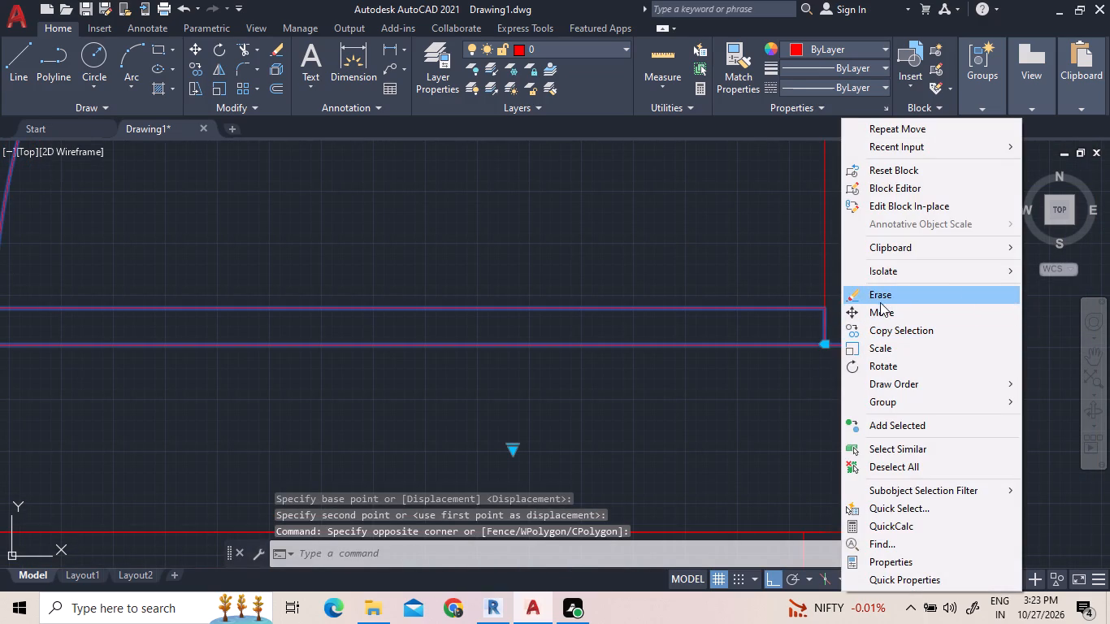
left_click(880, 307)
scroll(900, 329, "up", 2)
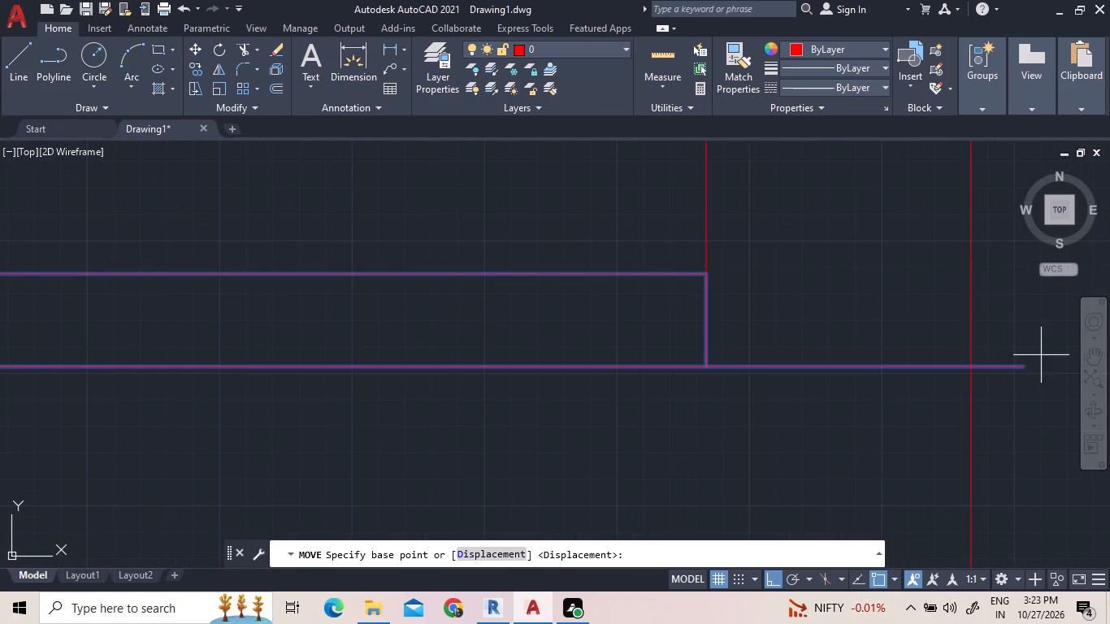
left_click(1021, 364)
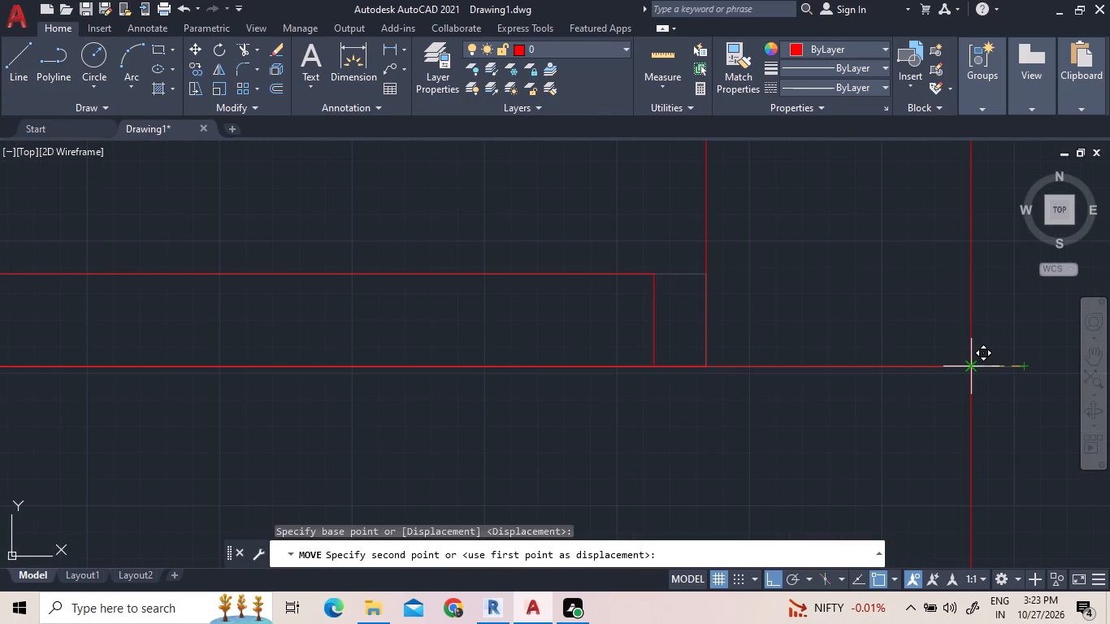
left_click(968, 366)
Trim both right wall lines across the mirrored door to open the doorway of the 12' deep room.
scroll(818, 482, "down", 5)
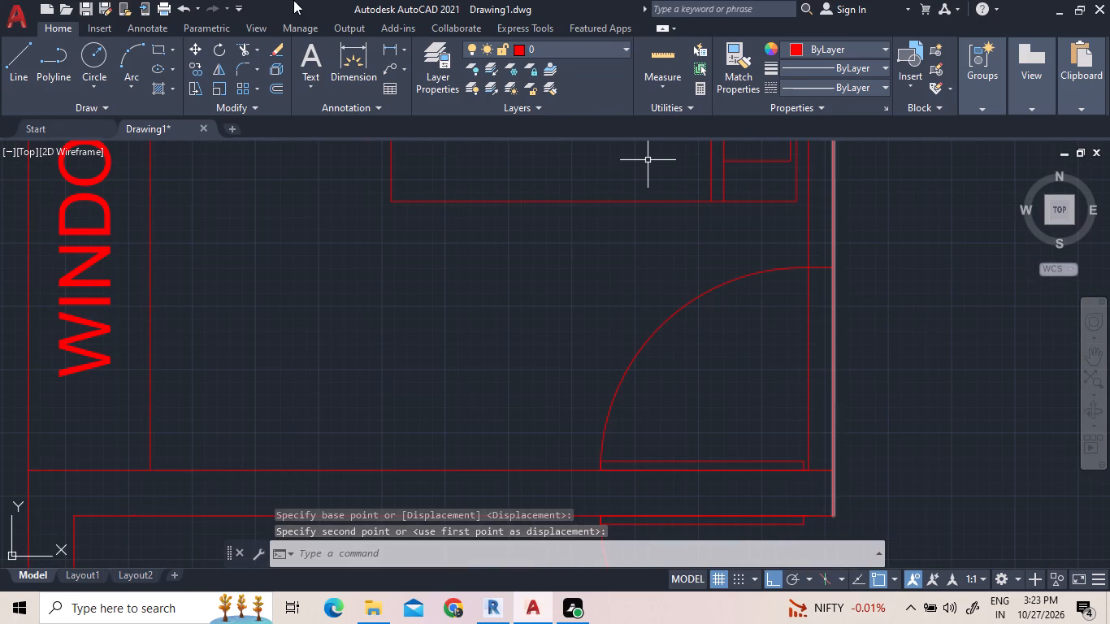
left_click(249, 51)
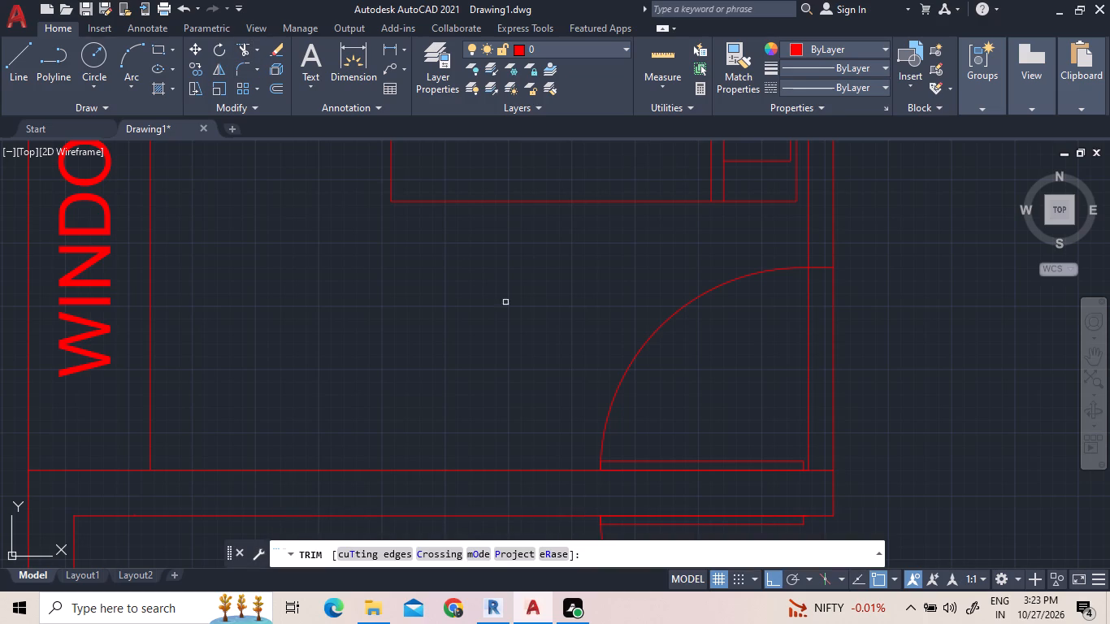
left_click(651, 397)
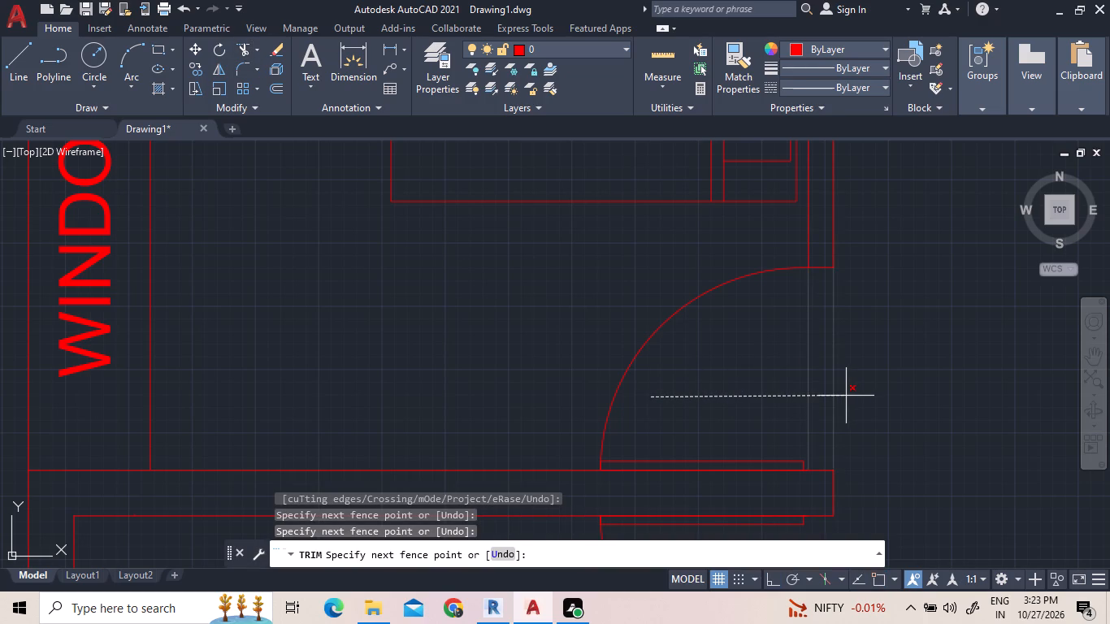
left_click(906, 359)
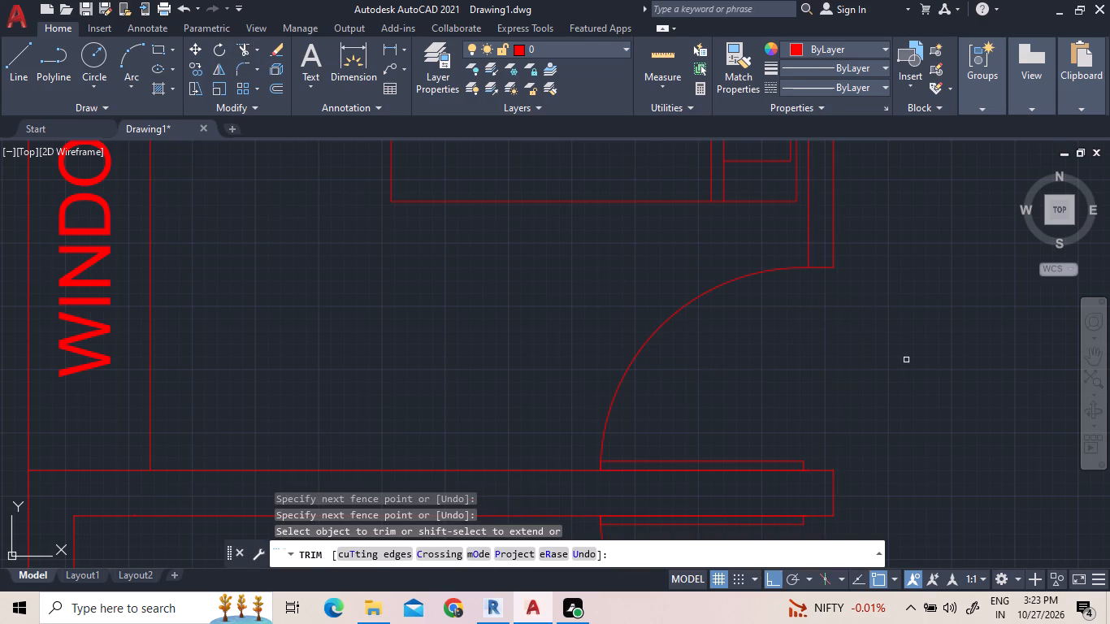
scroll(874, 378, "down", 3)
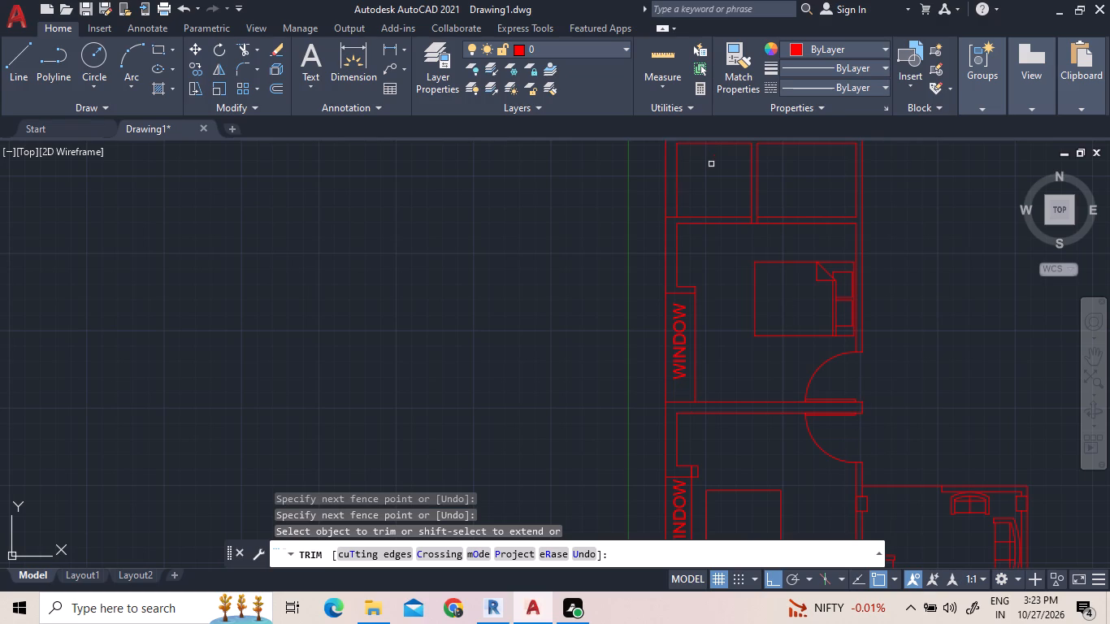
right_click_drag(738, 175, 681, 291)
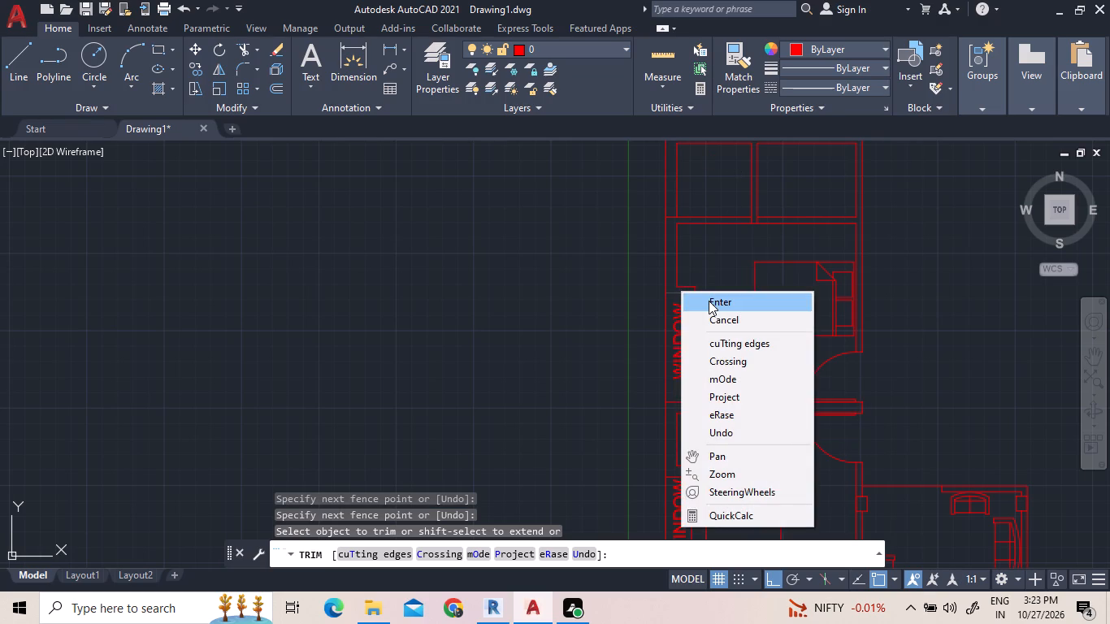
left_click(709, 301)
left_click_drag(759, 241, 735, 279)
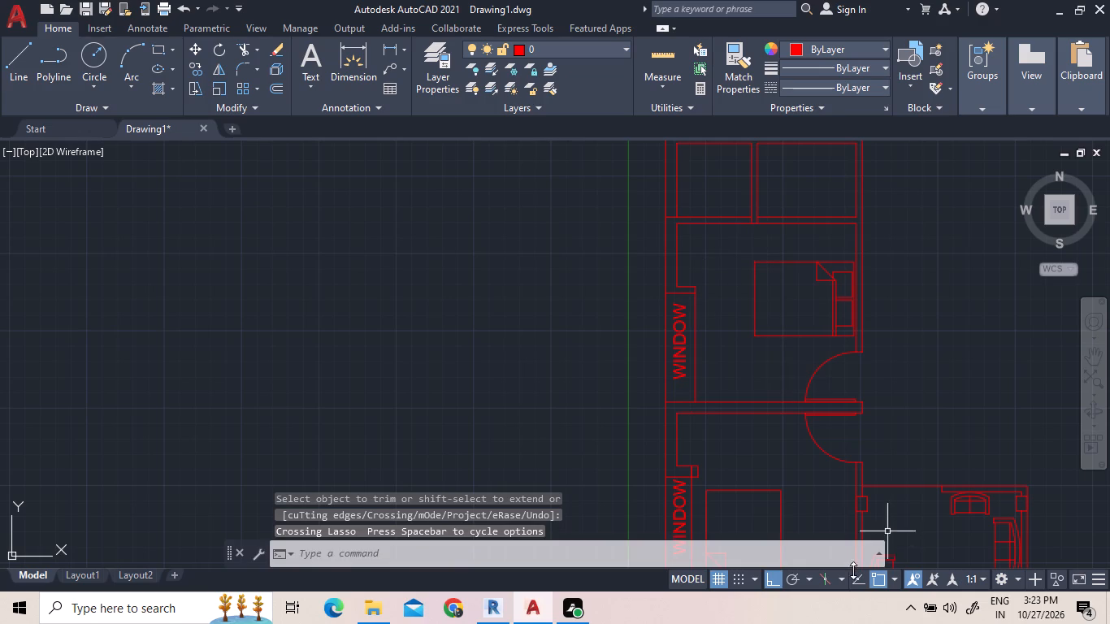
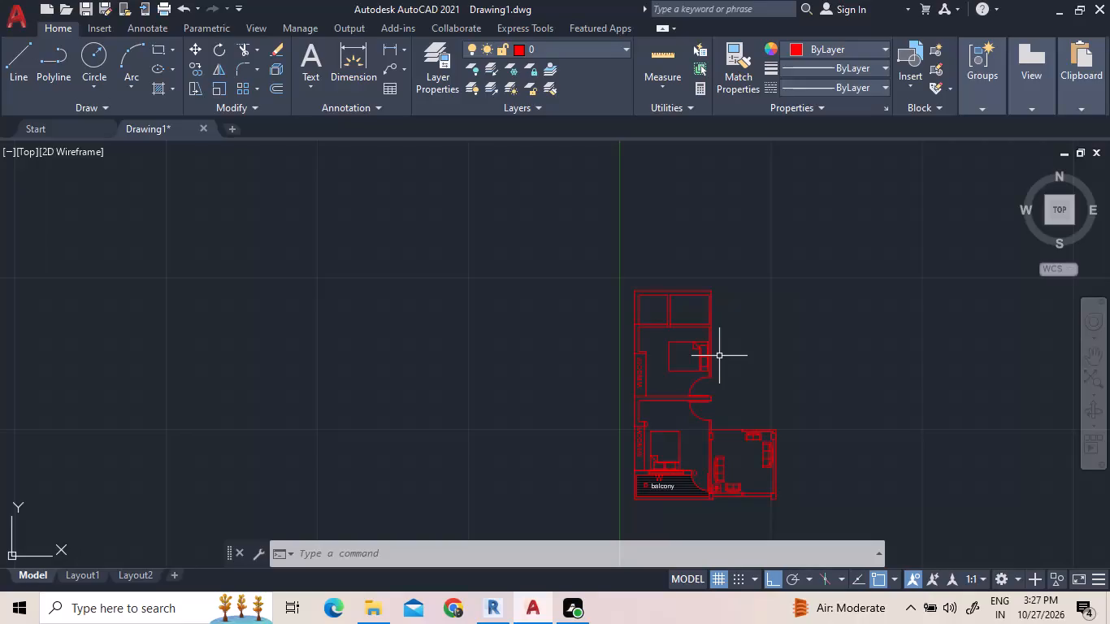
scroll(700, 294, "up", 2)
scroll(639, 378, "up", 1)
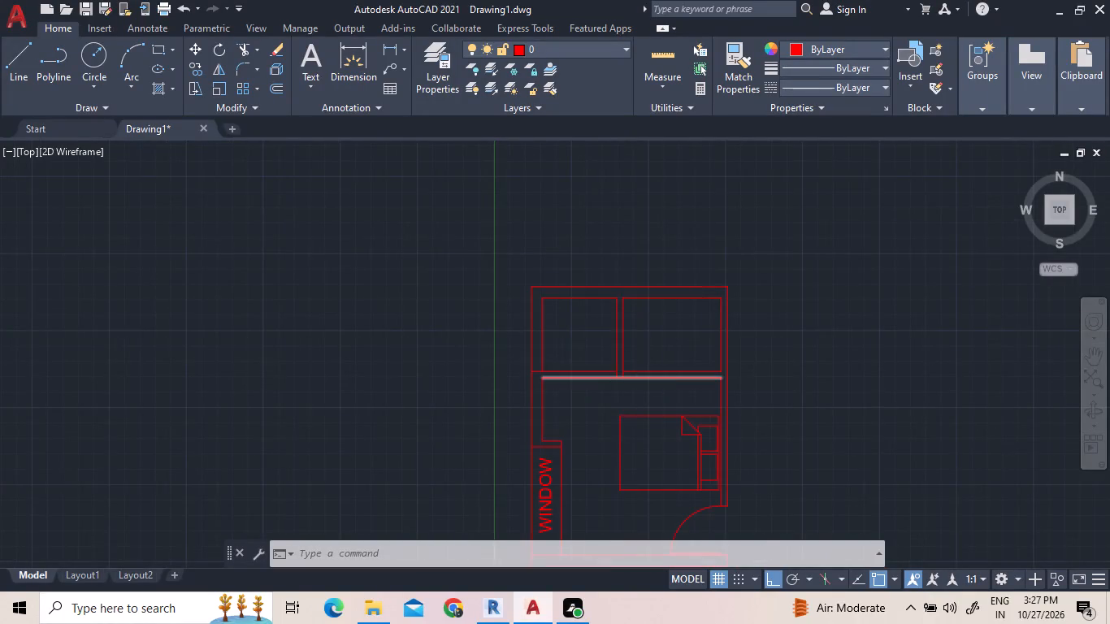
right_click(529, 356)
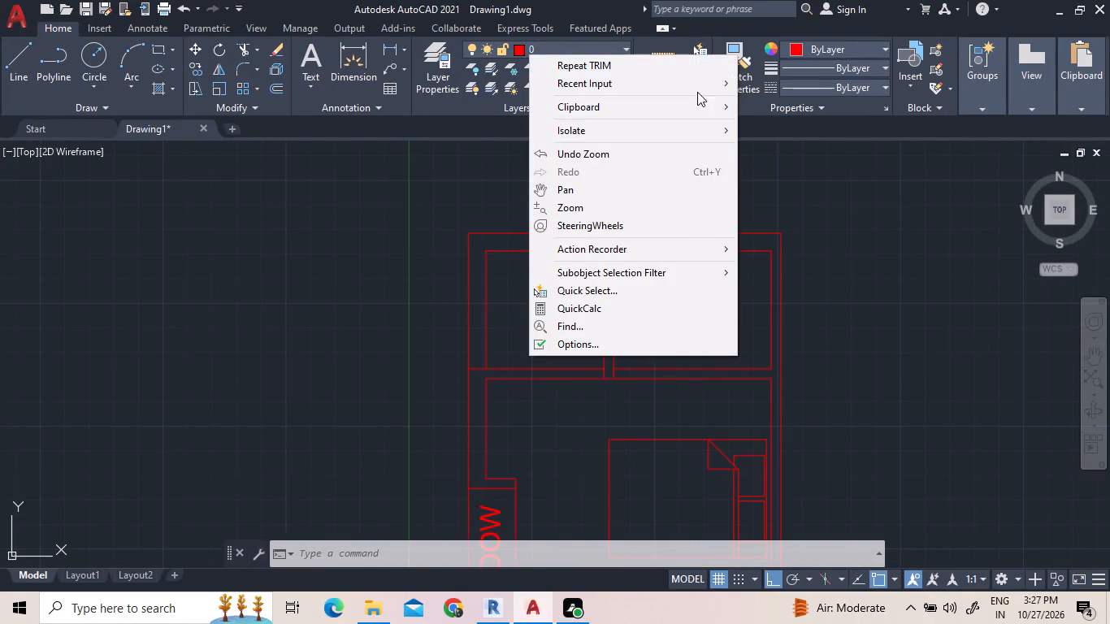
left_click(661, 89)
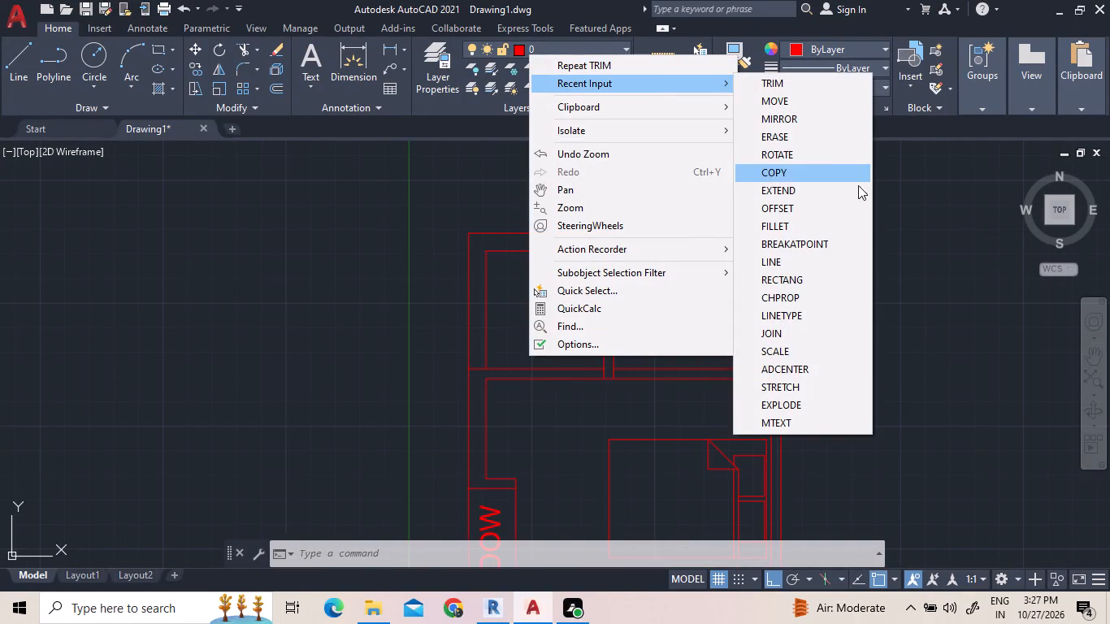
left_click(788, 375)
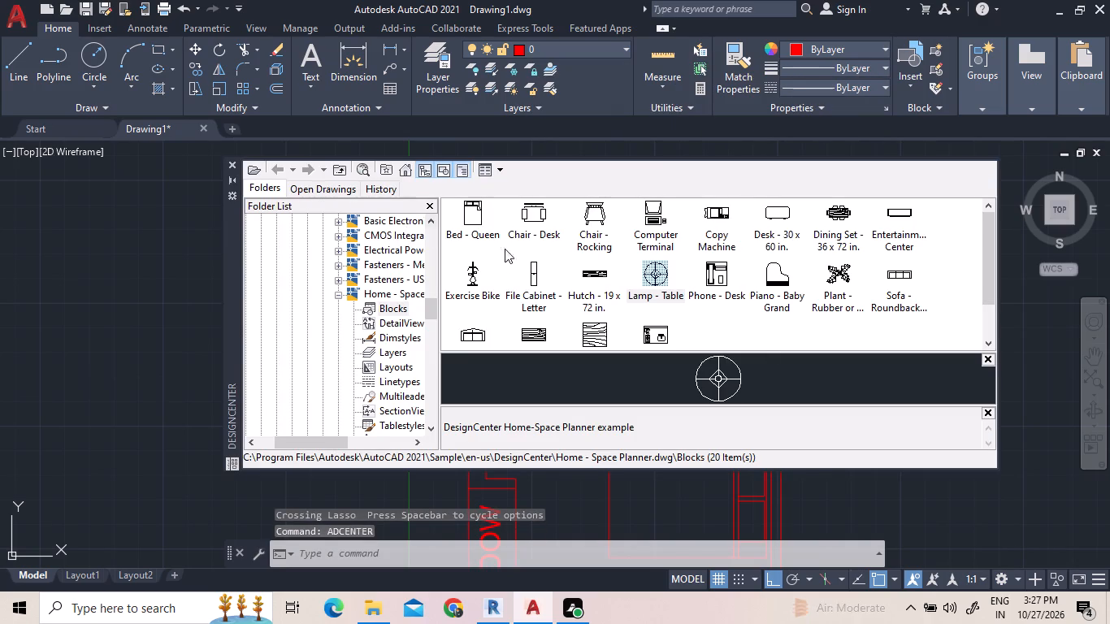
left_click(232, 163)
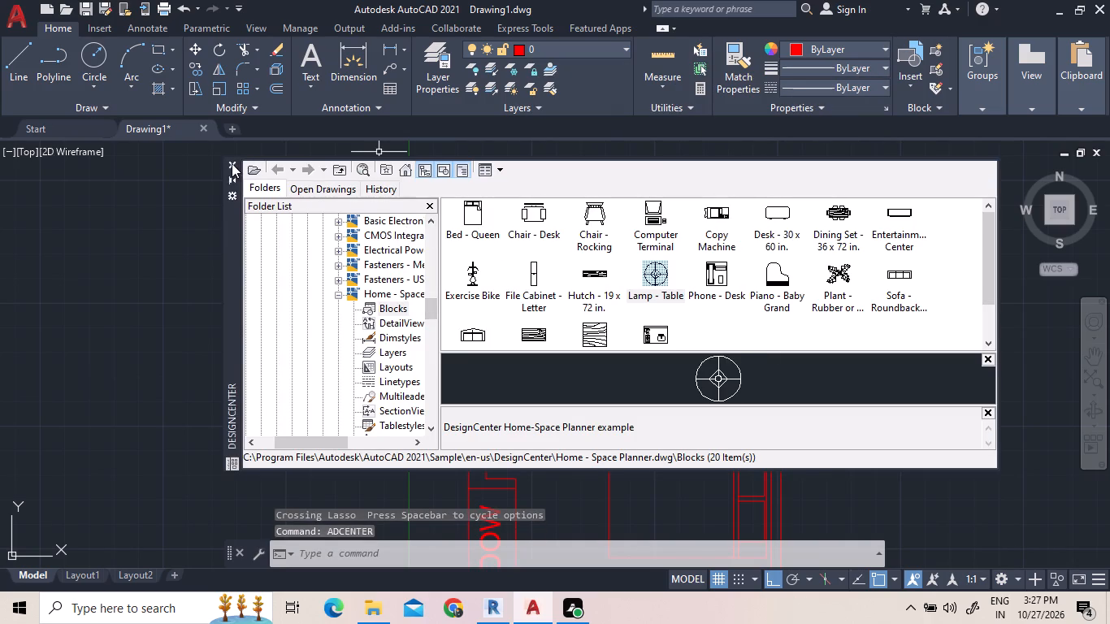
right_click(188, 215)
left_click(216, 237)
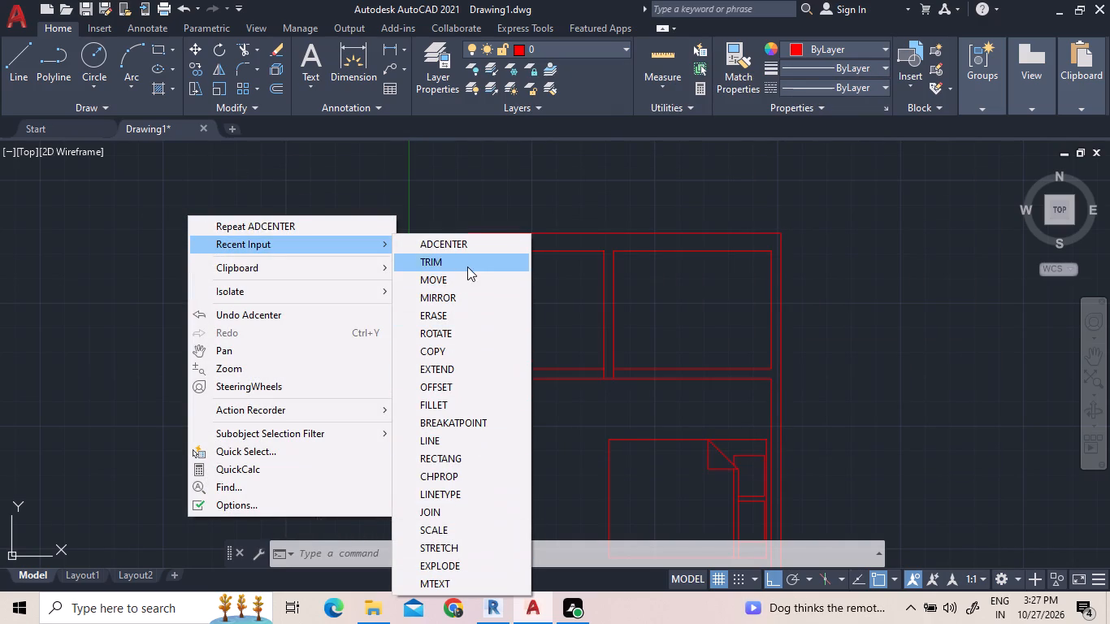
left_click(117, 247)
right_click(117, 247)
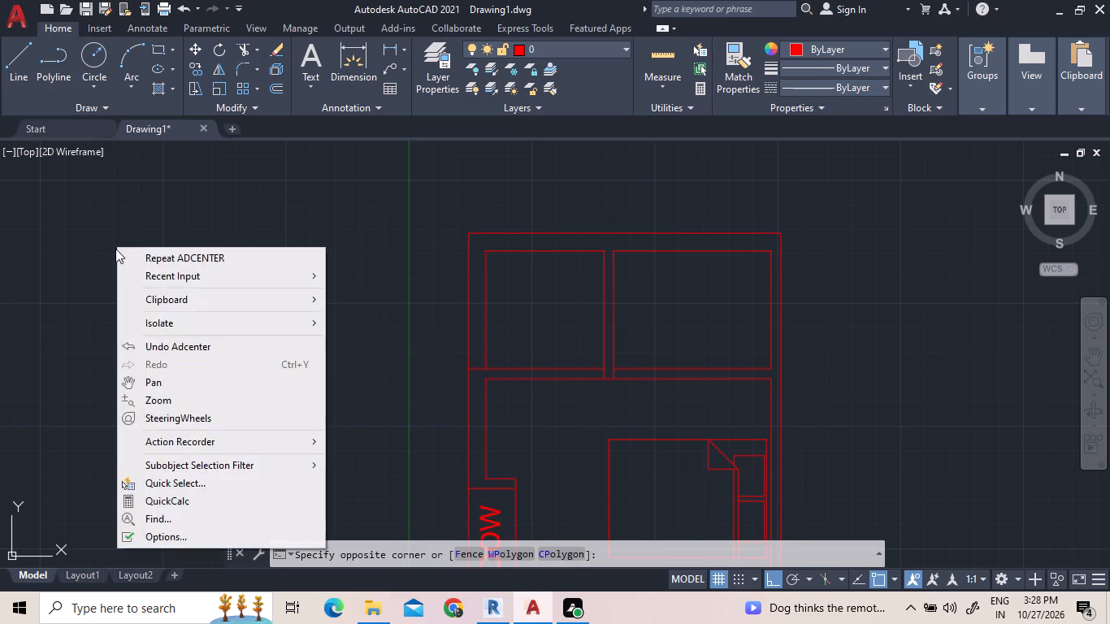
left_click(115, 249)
Insert a Door - Imperial block from the tool palettes into the empty space left of the floor plan.
type("TP")
key("Return")
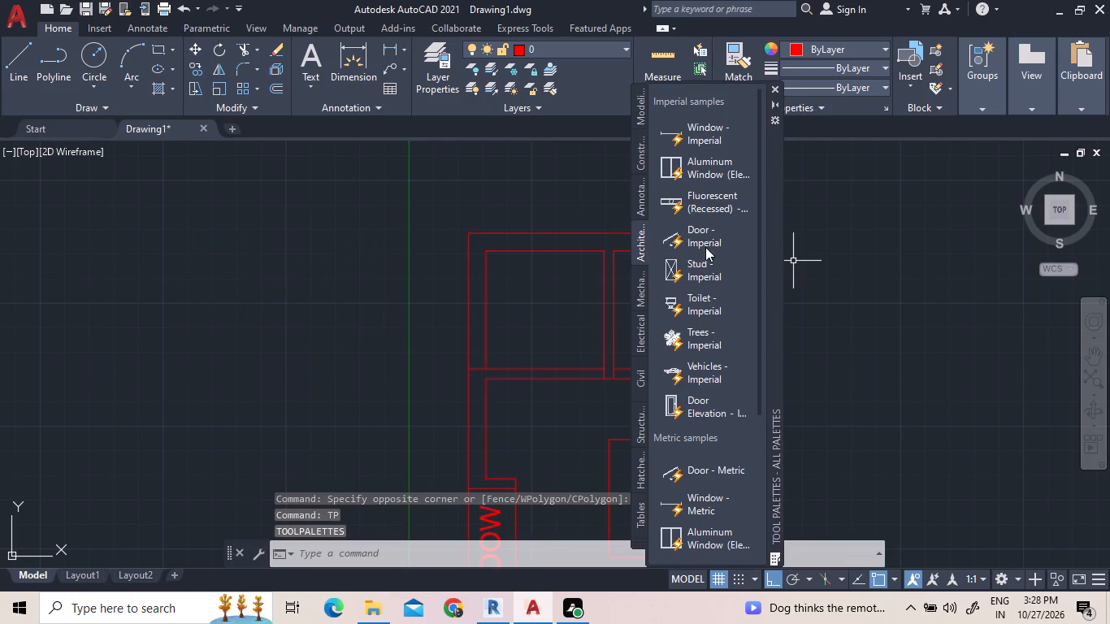
left_click_drag(709, 238, 206, 314)
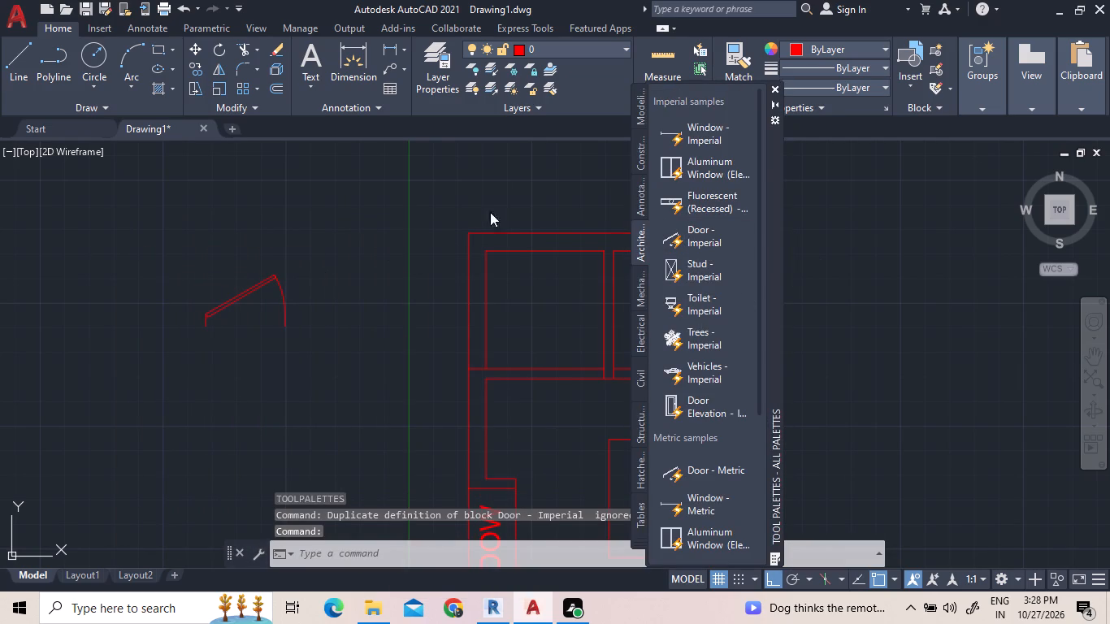
left_click(771, 86)
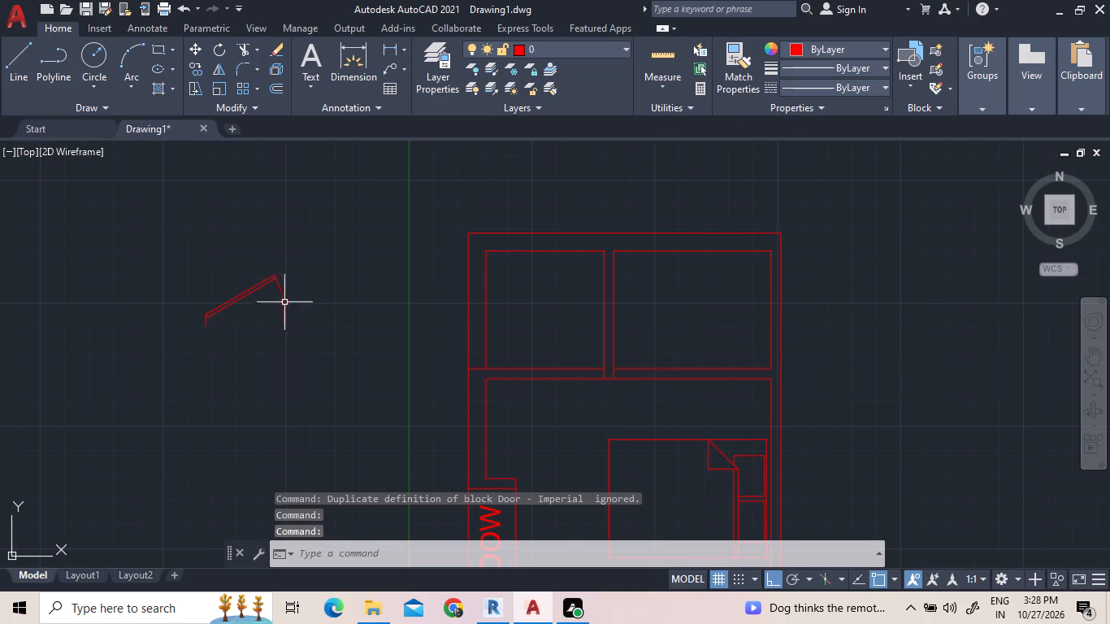
Set the new door block to Open 90º and flip it horizontally so its hinge is on the right side.
left_click(237, 289)
left_click(212, 323)
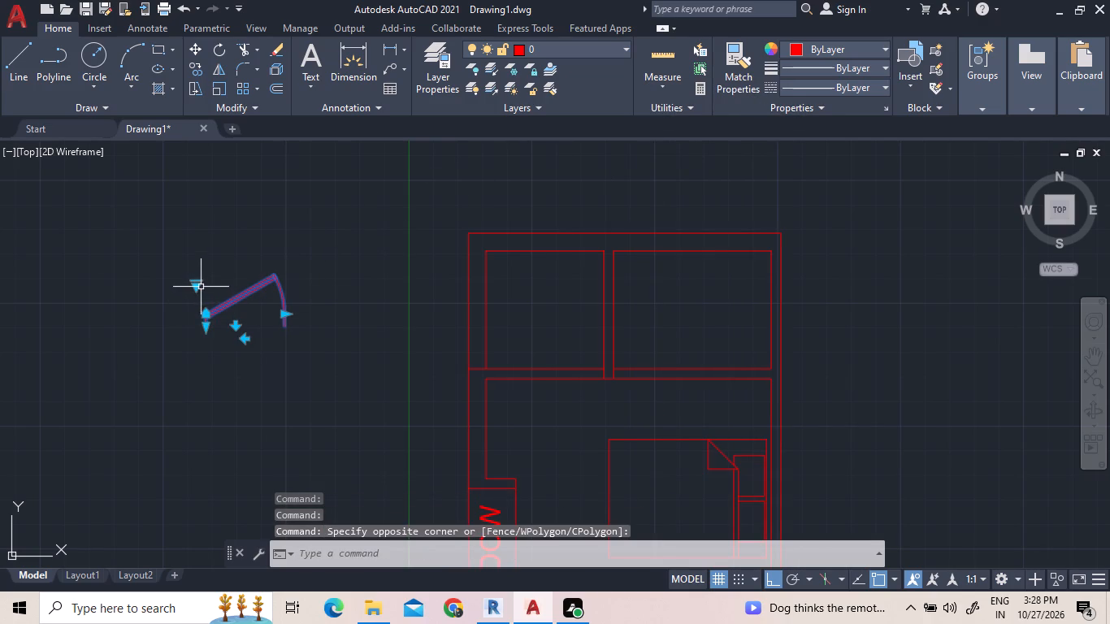
left_click(197, 287)
left_click(218, 362)
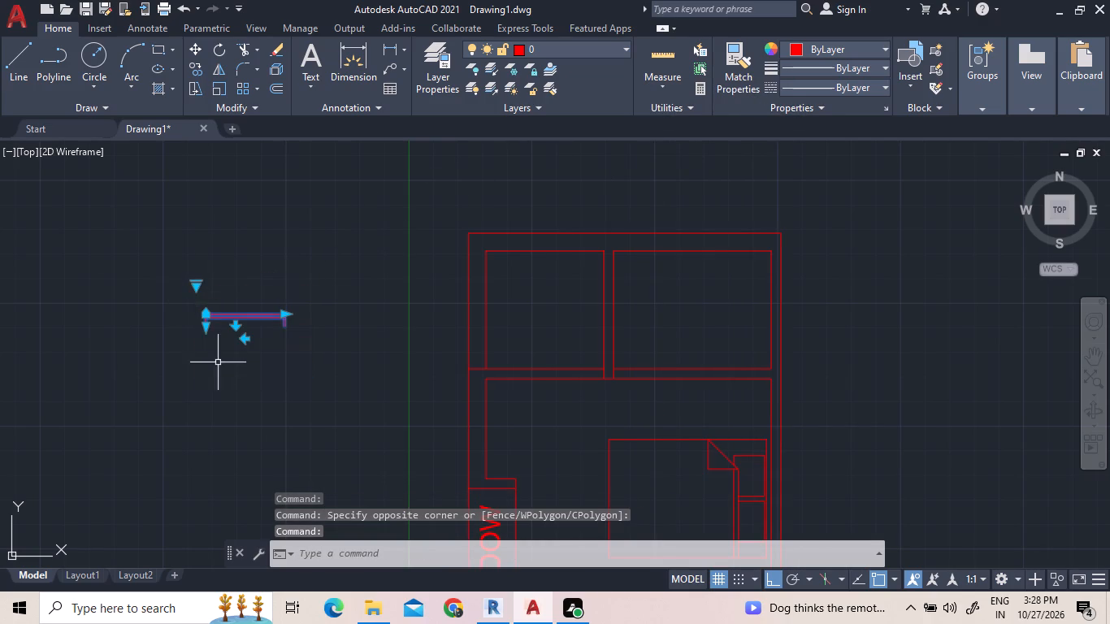
left_click(196, 283)
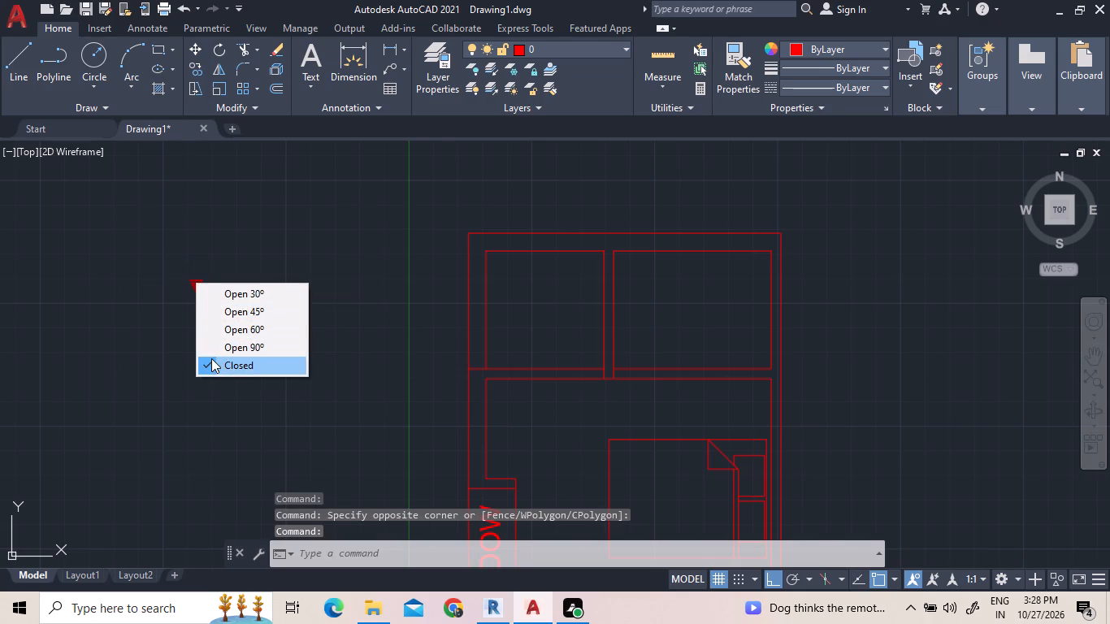
left_click_drag(206, 340, 199, 340)
right_click(299, 317)
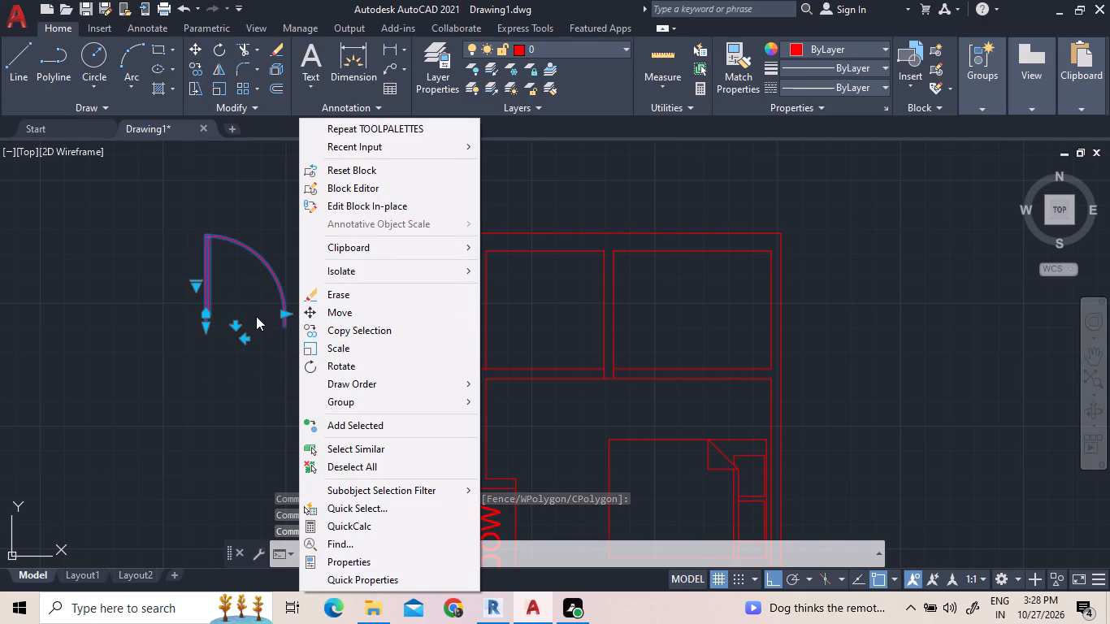
left_click(243, 336)
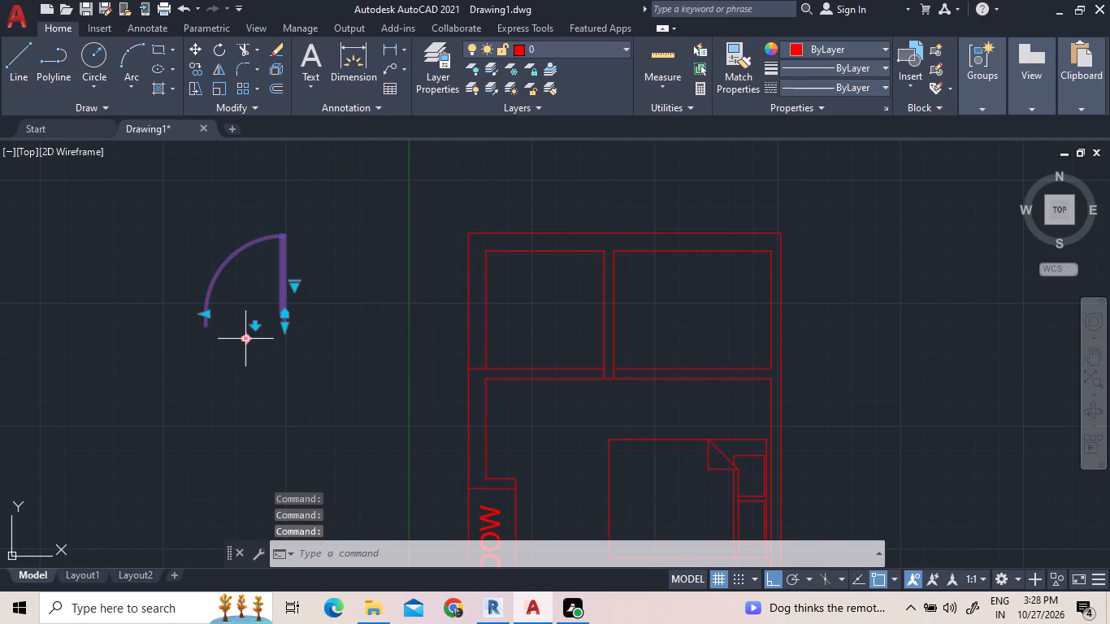
Narrow the new door block to its smallest preset width.
left_click(202, 312)
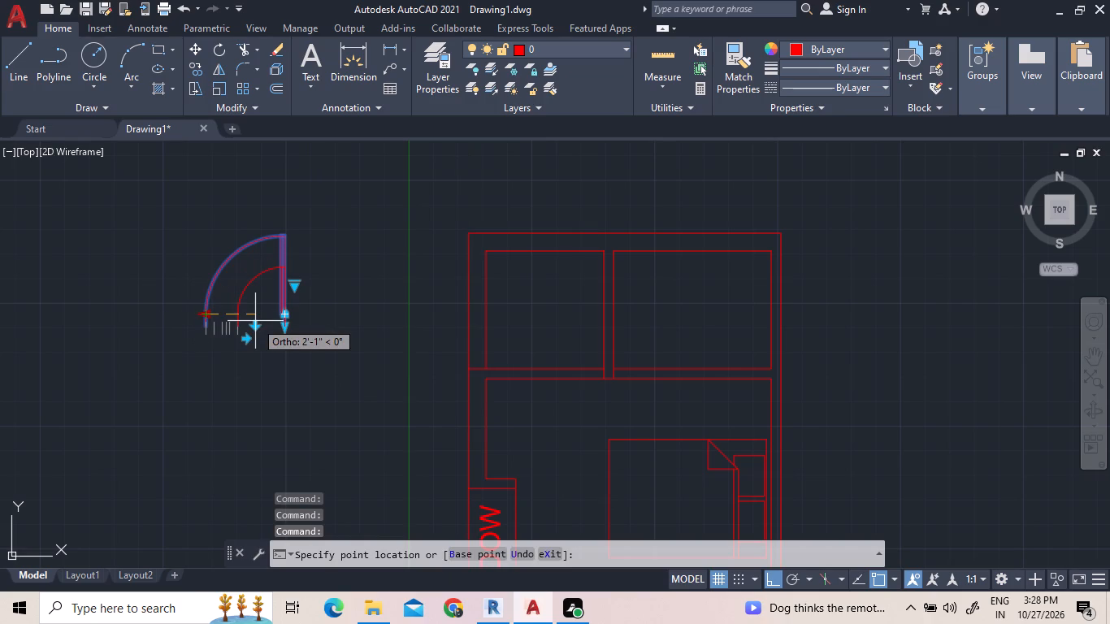
left_click(255, 321)
Move the door from its lower hinge-side endpoint to the bottom end of the left partition line between the two top rooms.
right_click(345, 342)
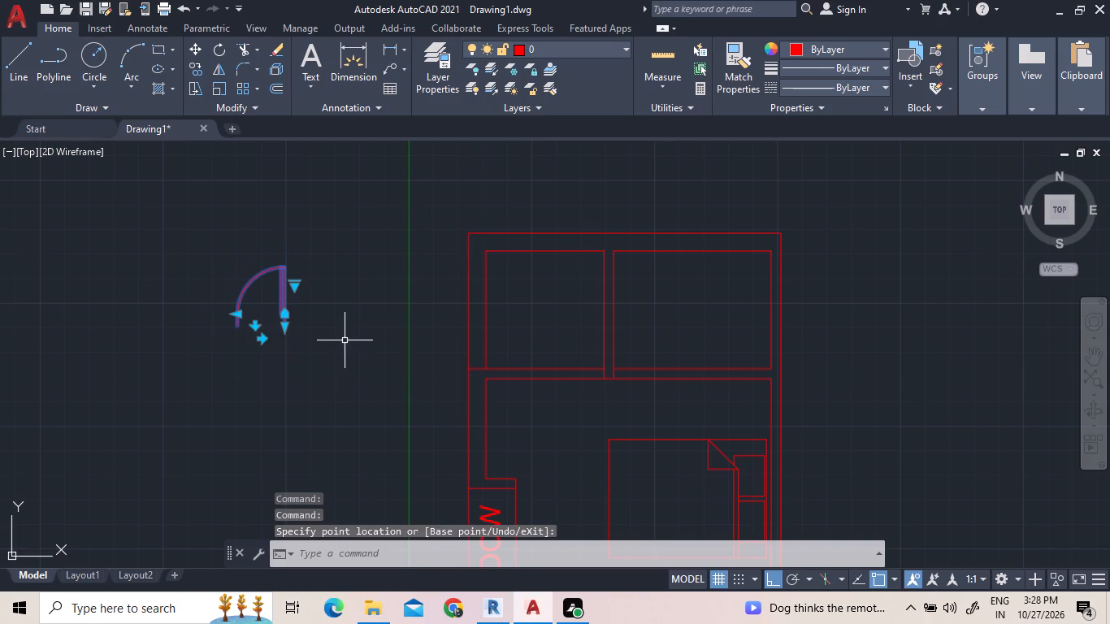
left_click(378, 314)
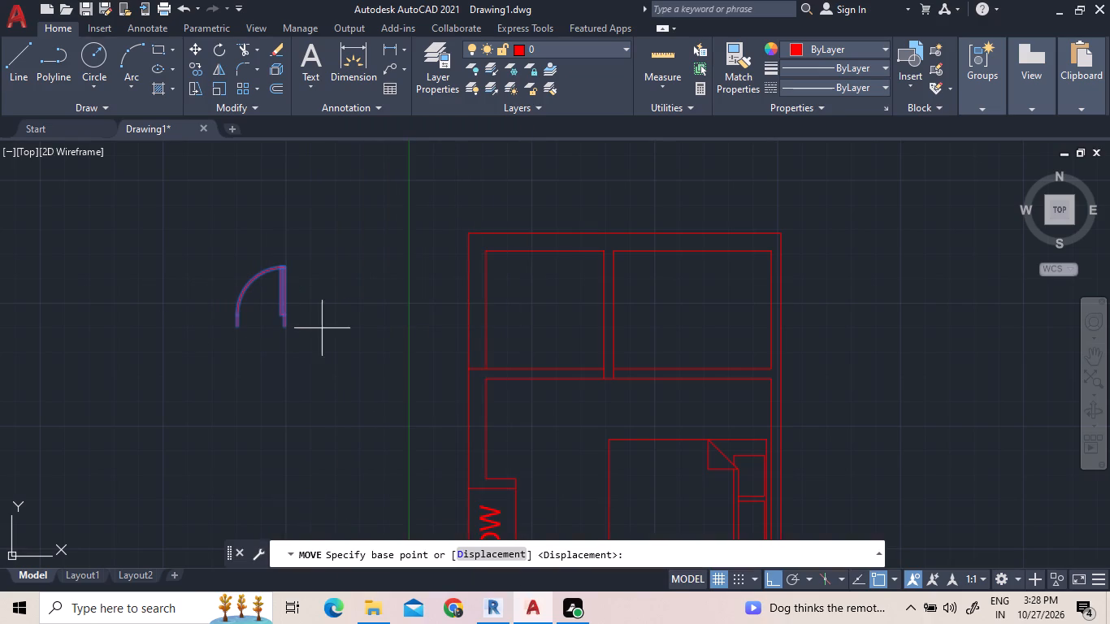
scroll(305, 326, "up", 2)
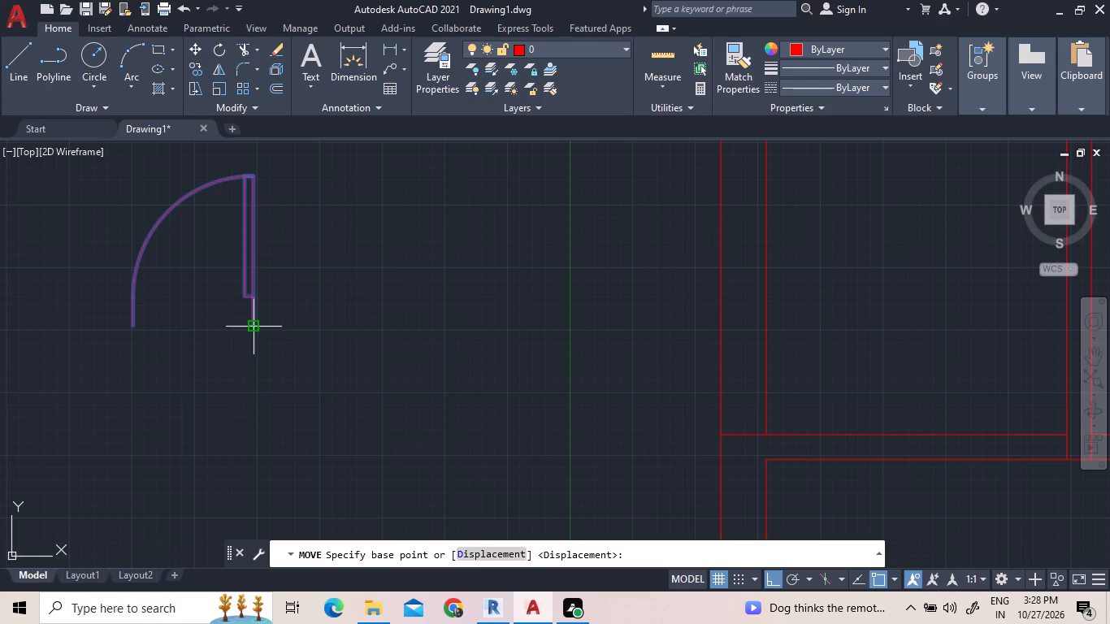
left_click(253, 322)
scroll(1005, 480, "down", 3)
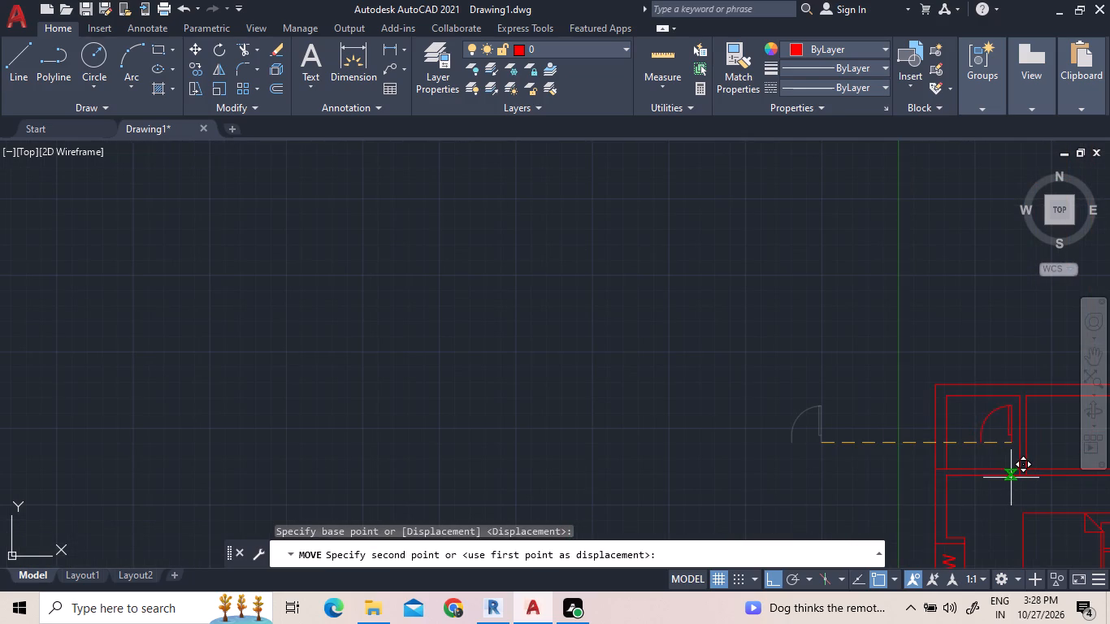
key("F8")
scroll(1012, 476, "up", 2)
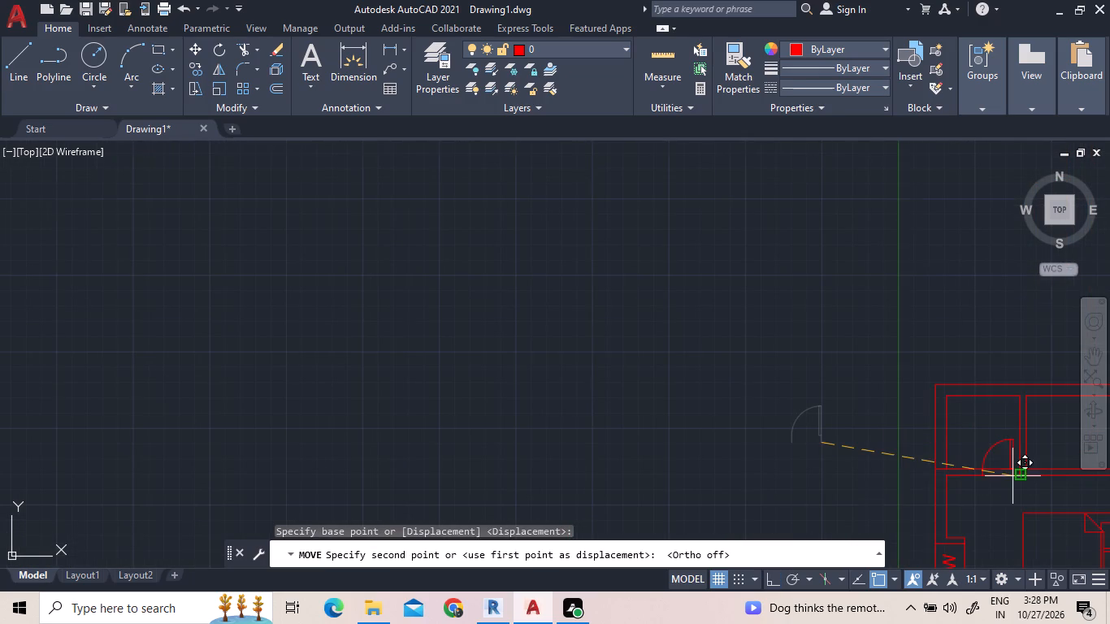
scroll(1012, 476, "up", 3)
scroll(1020, 469, "down", 4)
scroll(1057, 487, "up", 5)
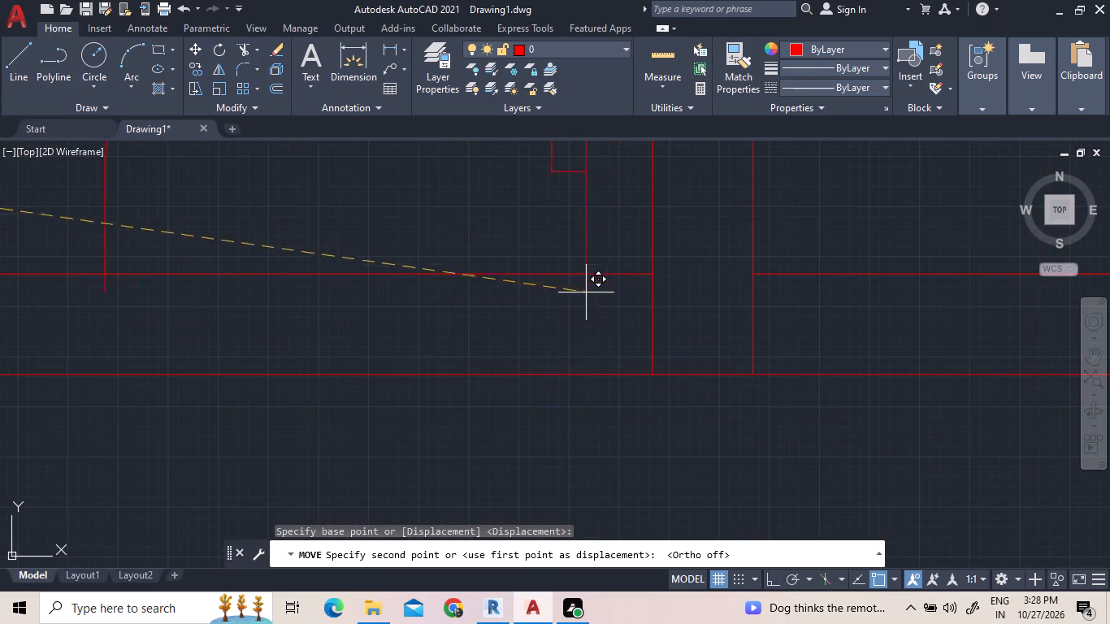
left_click(656, 377)
Mirror the door about a vertical axis through the bottom end of the right partition line, keeping the source door.
scroll(612, 448, "down", 2)
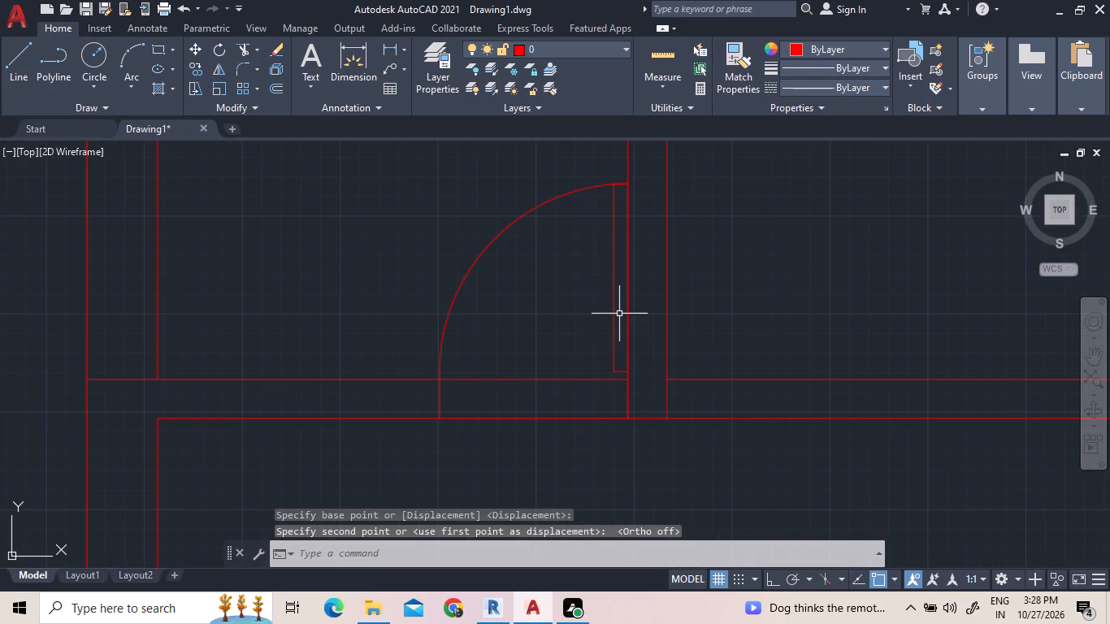
left_click(613, 310)
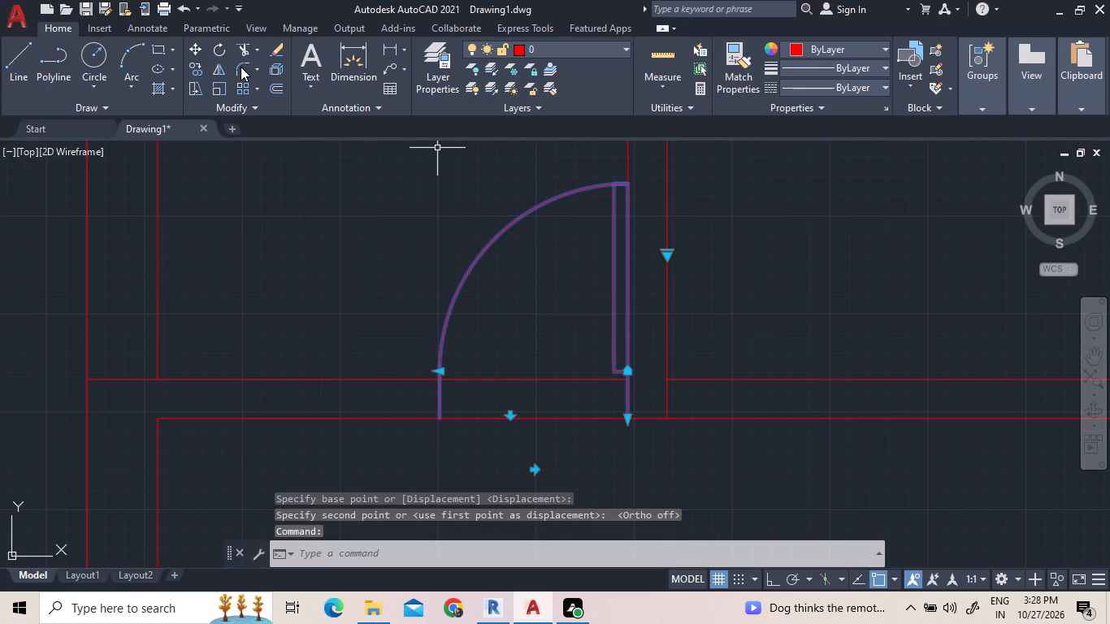
left_click(224, 72)
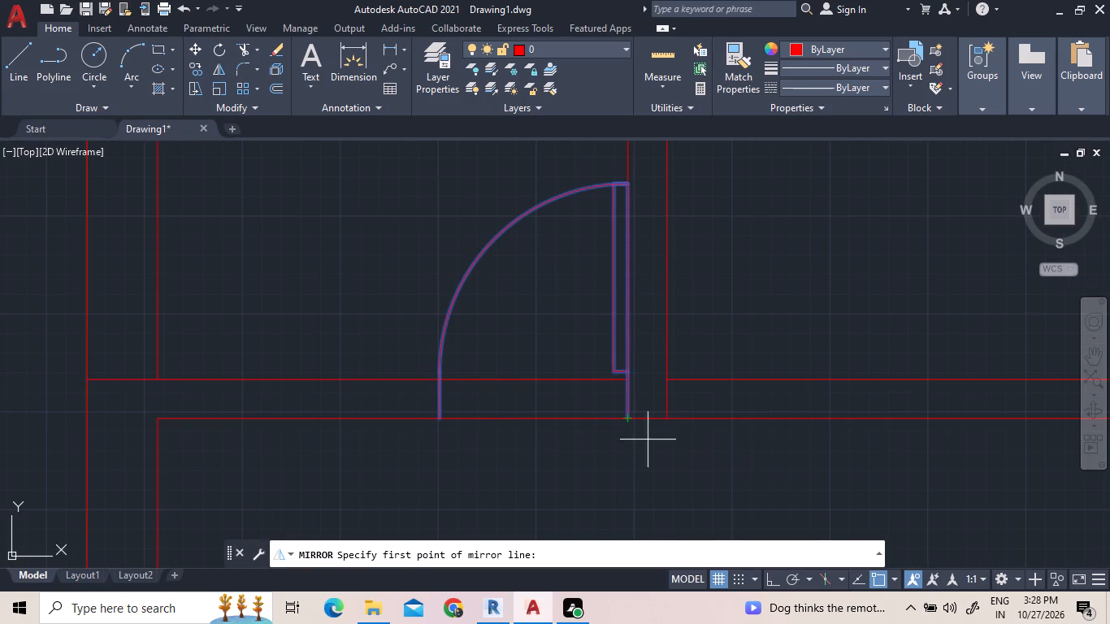
left_click(663, 412)
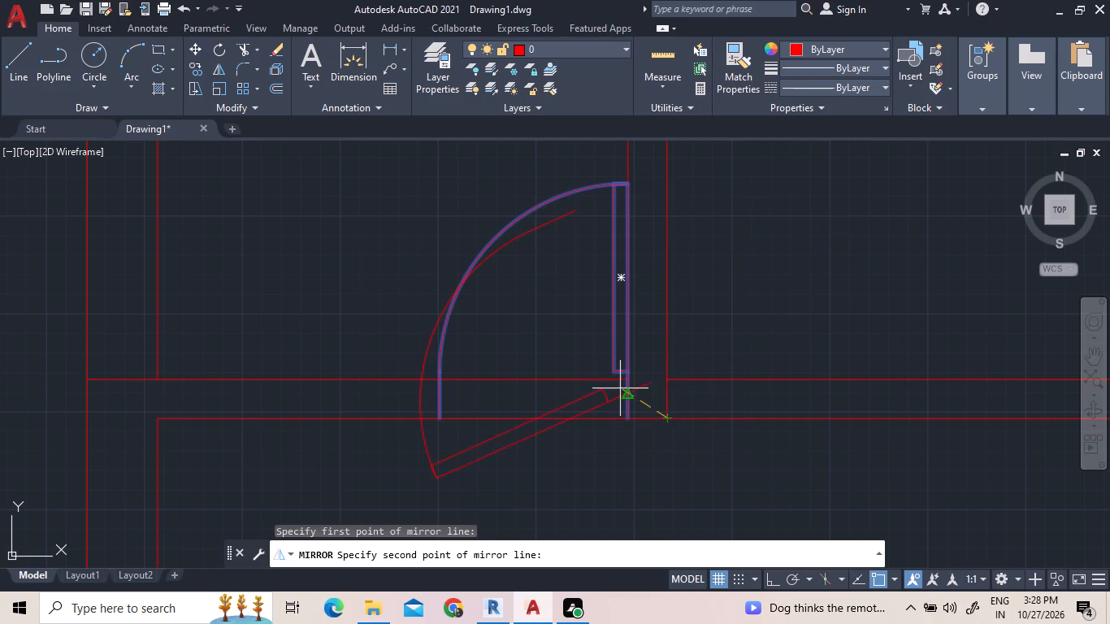
key("F8")
left_click(694, 305)
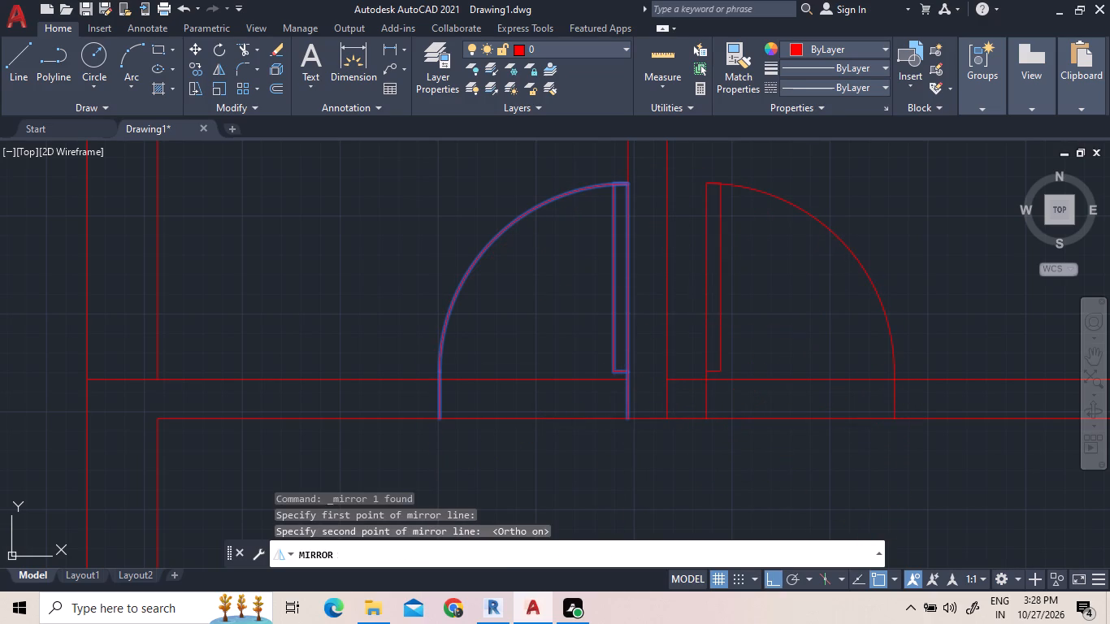
left_click(783, 347)
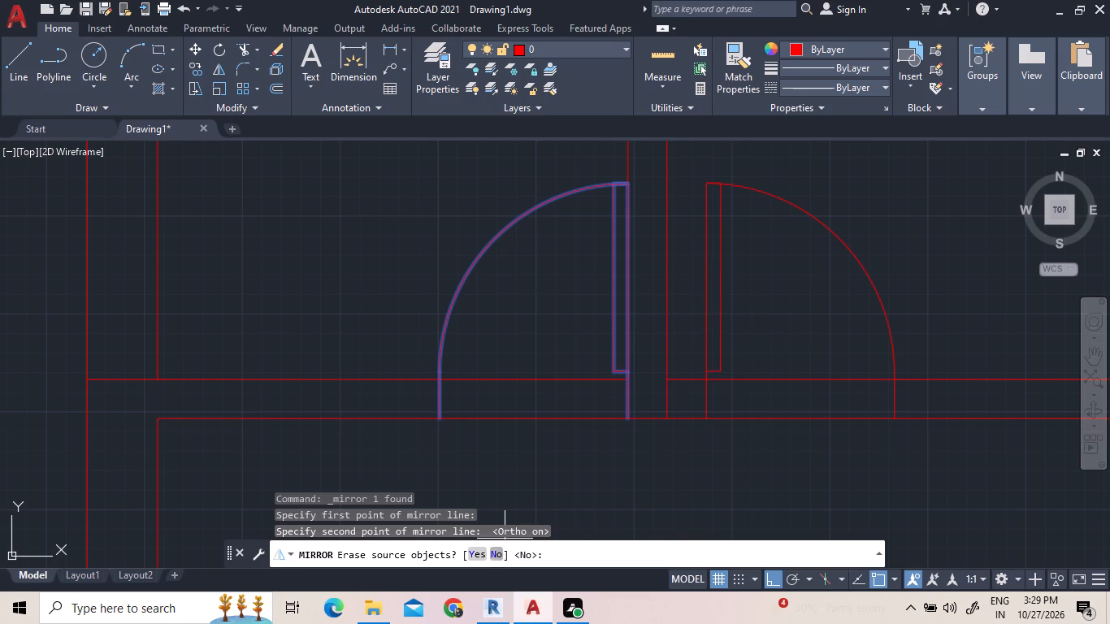
left_click(496, 552)
Move the mirrored door from its lower hinge-side endpoint to the bottom end of the right partition line.
left_click(748, 304)
left_click(694, 271)
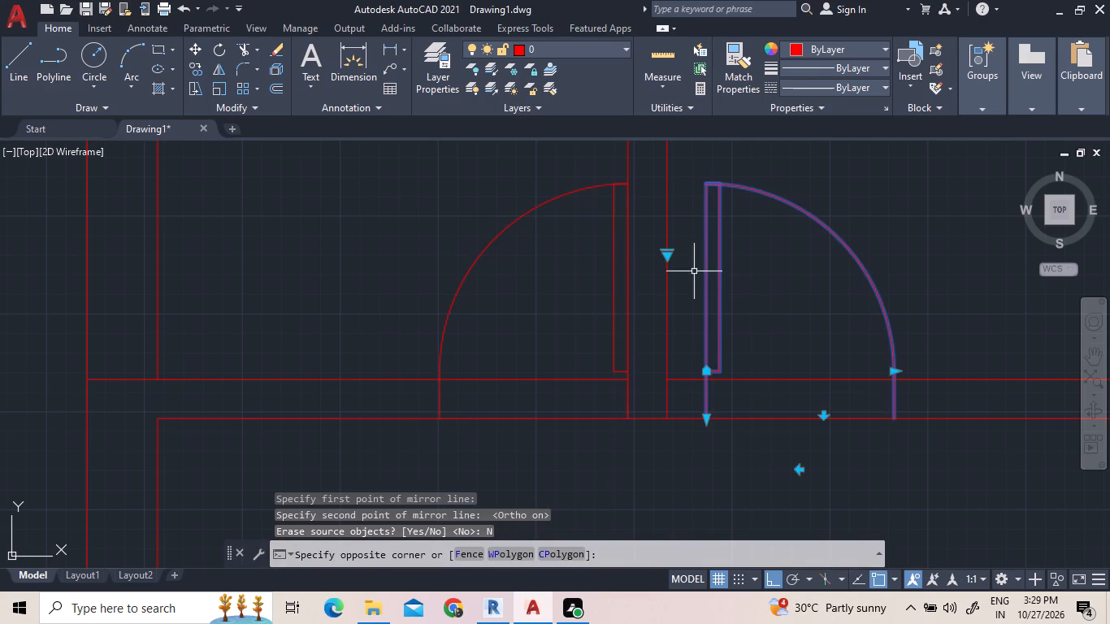
right_click(738, 448)
left_click(778, 307)
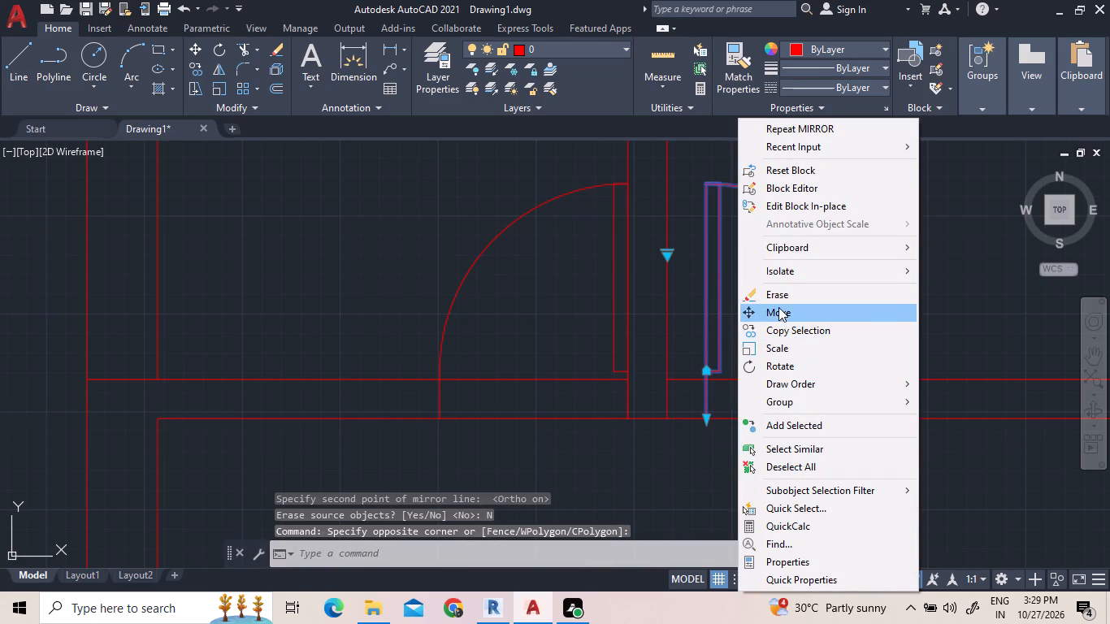
scroll(717, 397, "up", 2)
left_click(690, 455)
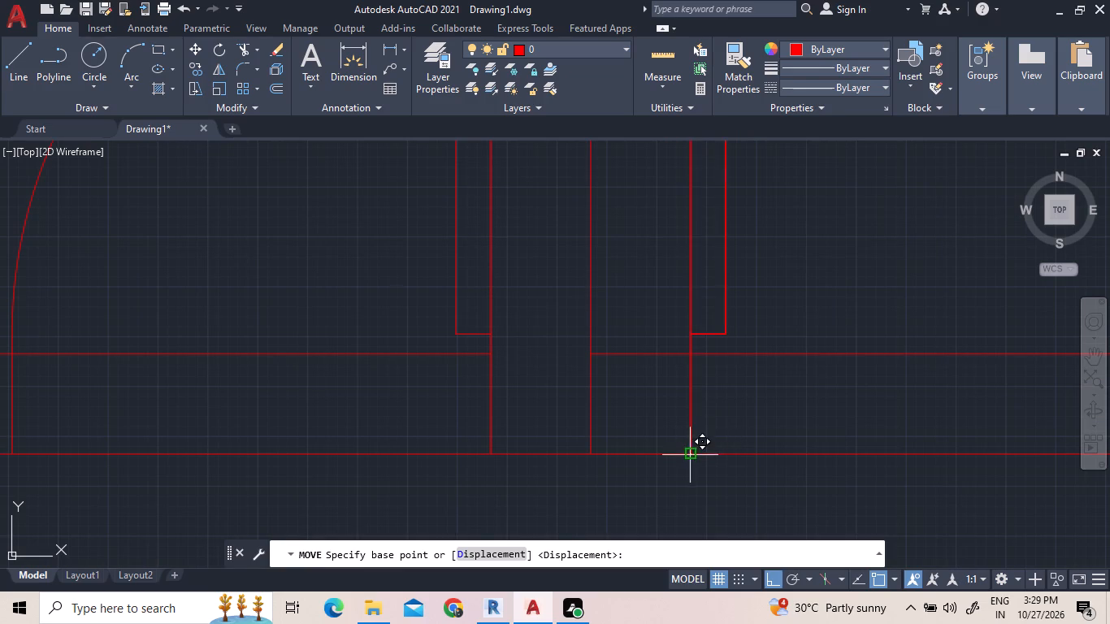
left_click(589, 450)
Trim both horizontal wall lines across the two small doors to open the doorways of the top rooms.
scroll(595, 452, "down", 3)
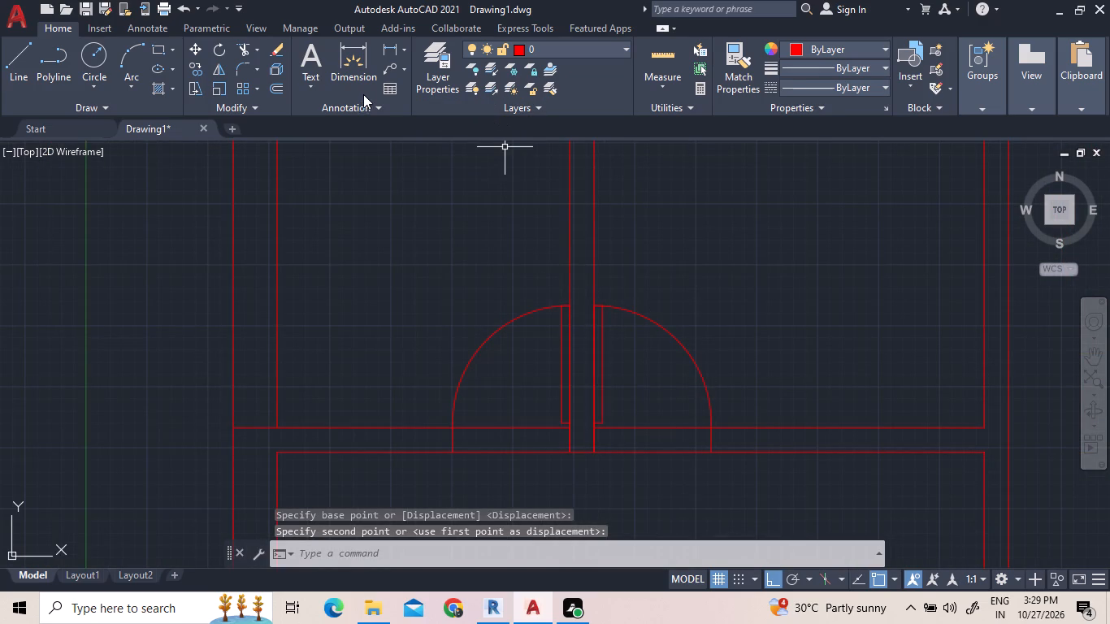
left_click(241, 53)
left_click(500, 414)
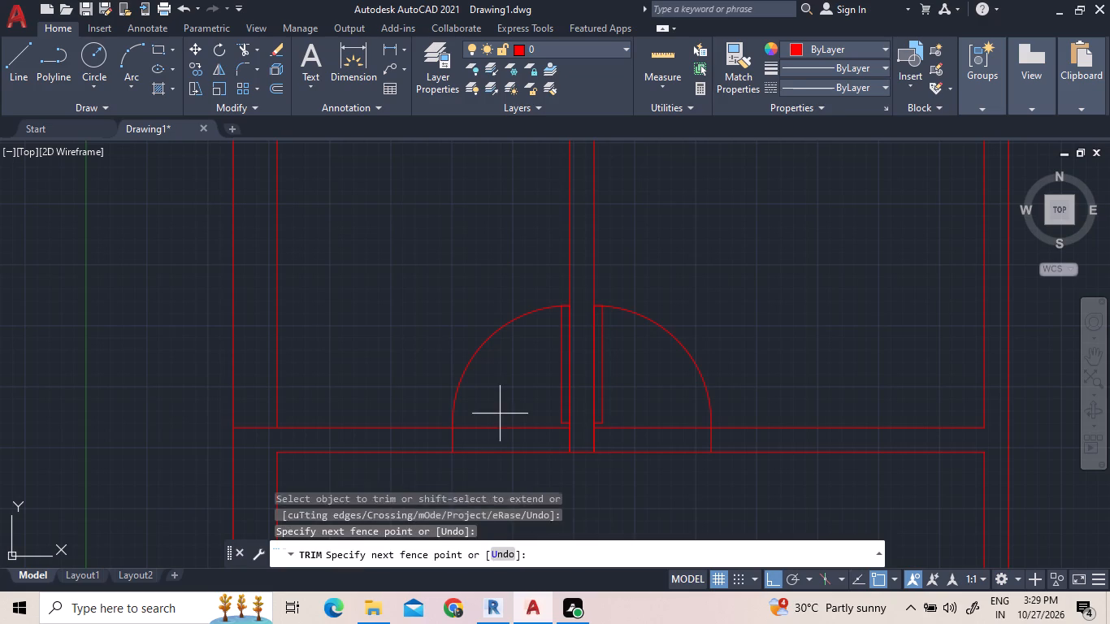
left_click(498, 461)
left_click(673, 468)
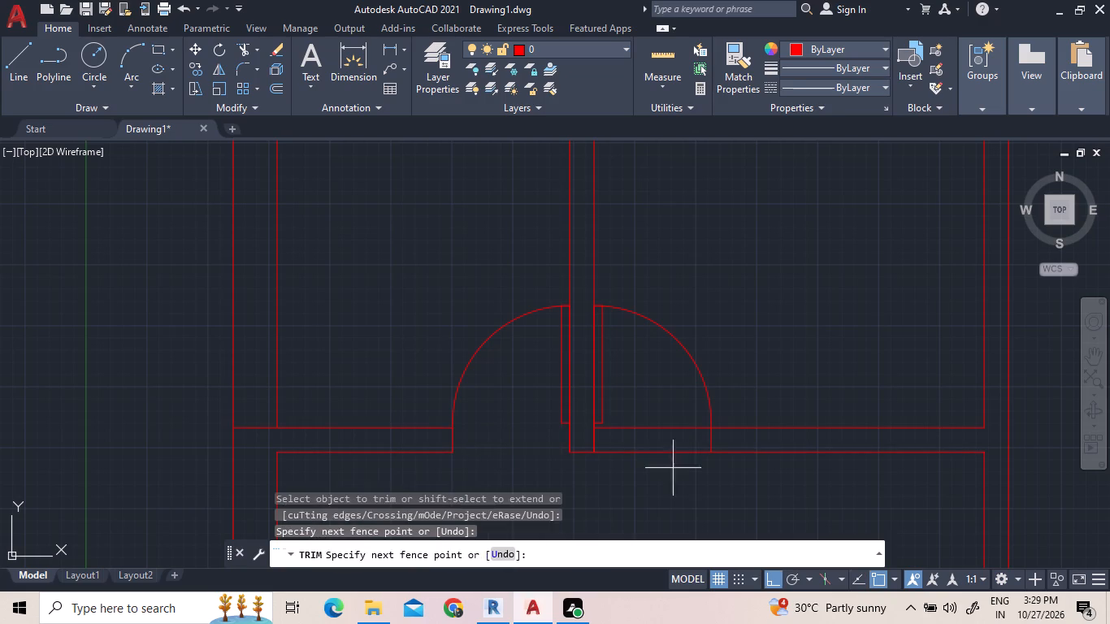
left_click(644, 357)
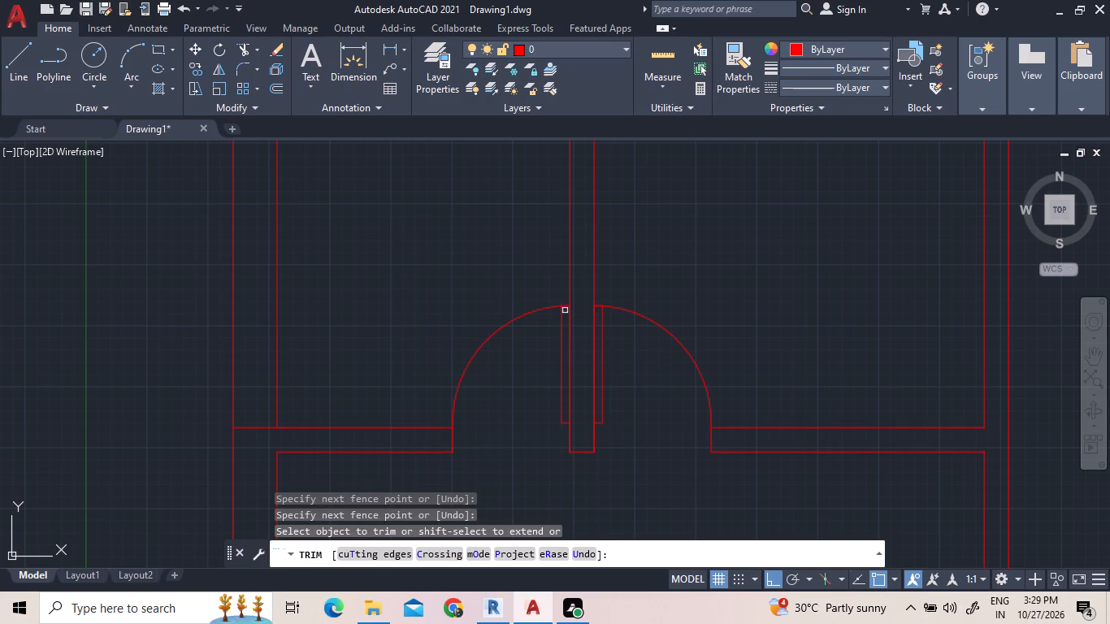
Finish the Trim command on the wall lines at the two small doors.
right_click(383, 331)
left_click(399, 340)
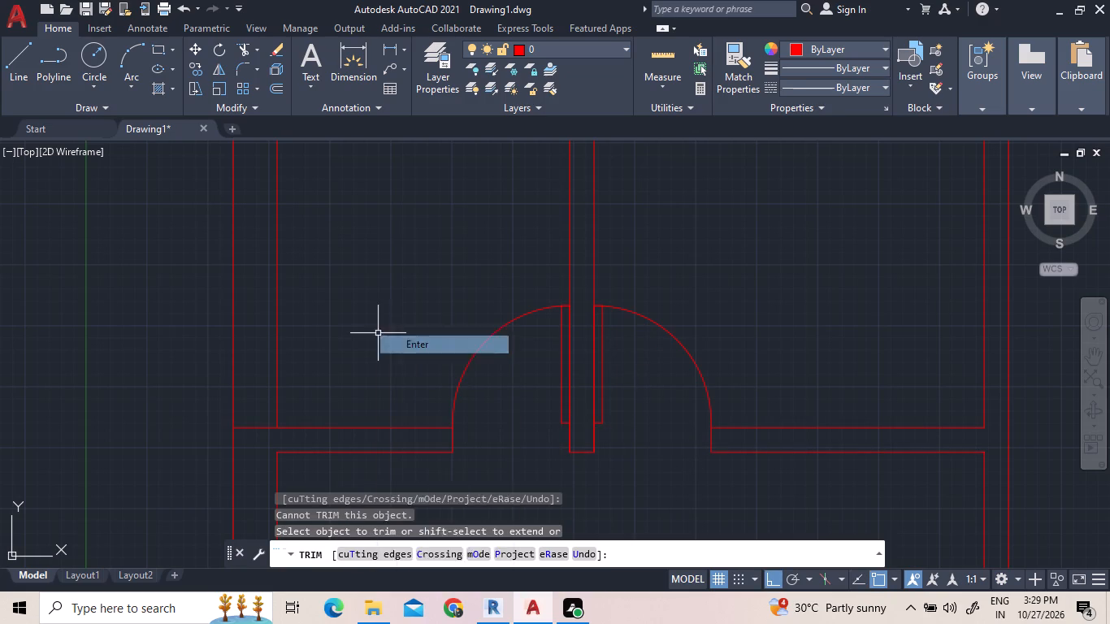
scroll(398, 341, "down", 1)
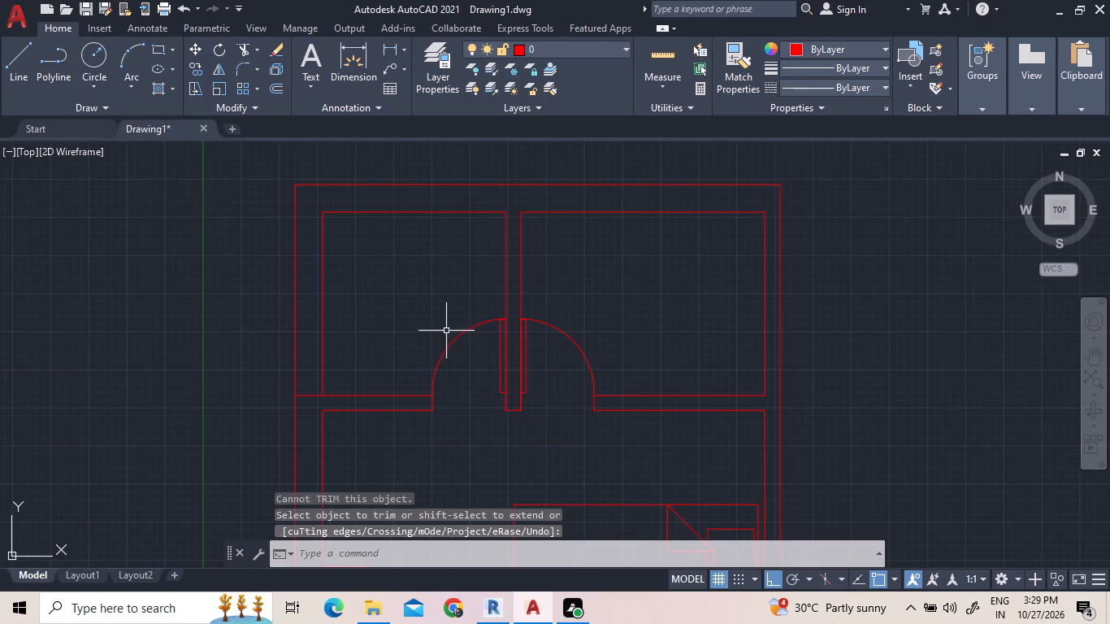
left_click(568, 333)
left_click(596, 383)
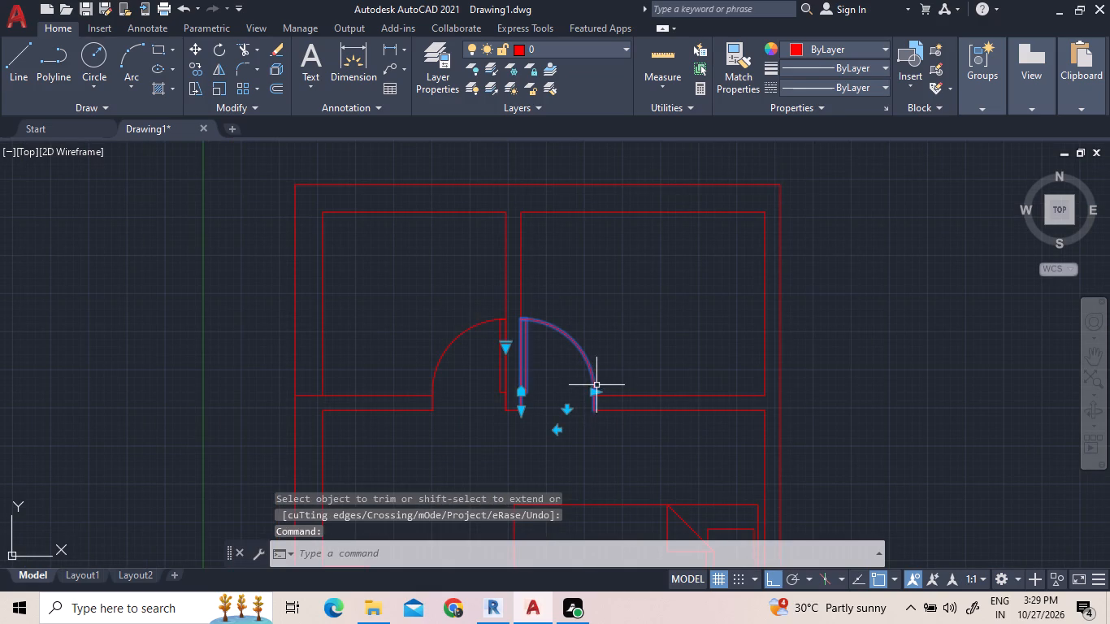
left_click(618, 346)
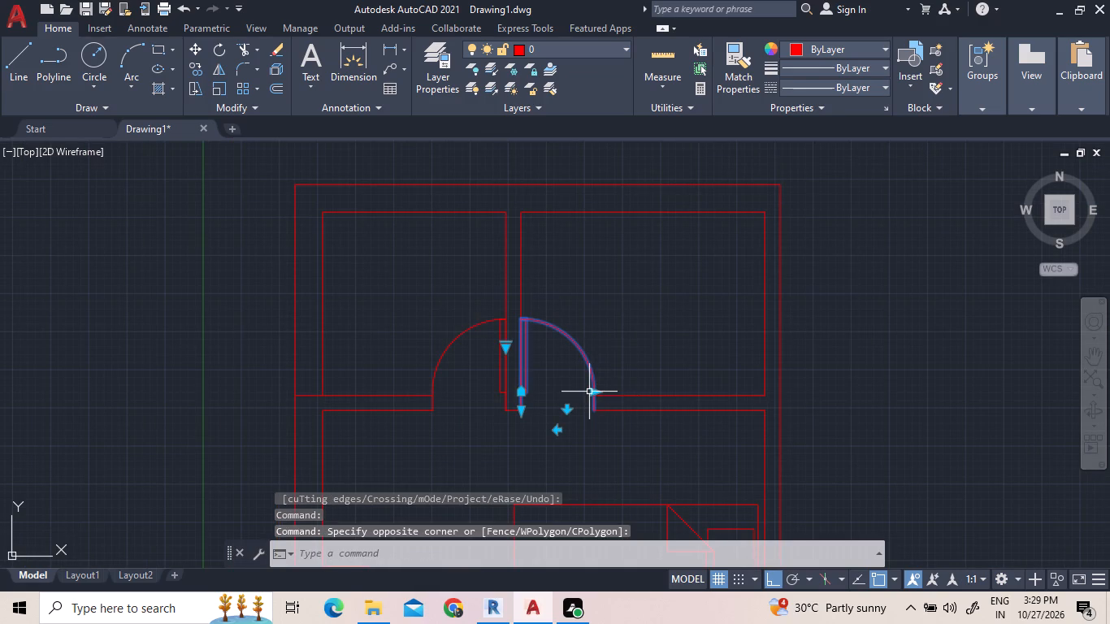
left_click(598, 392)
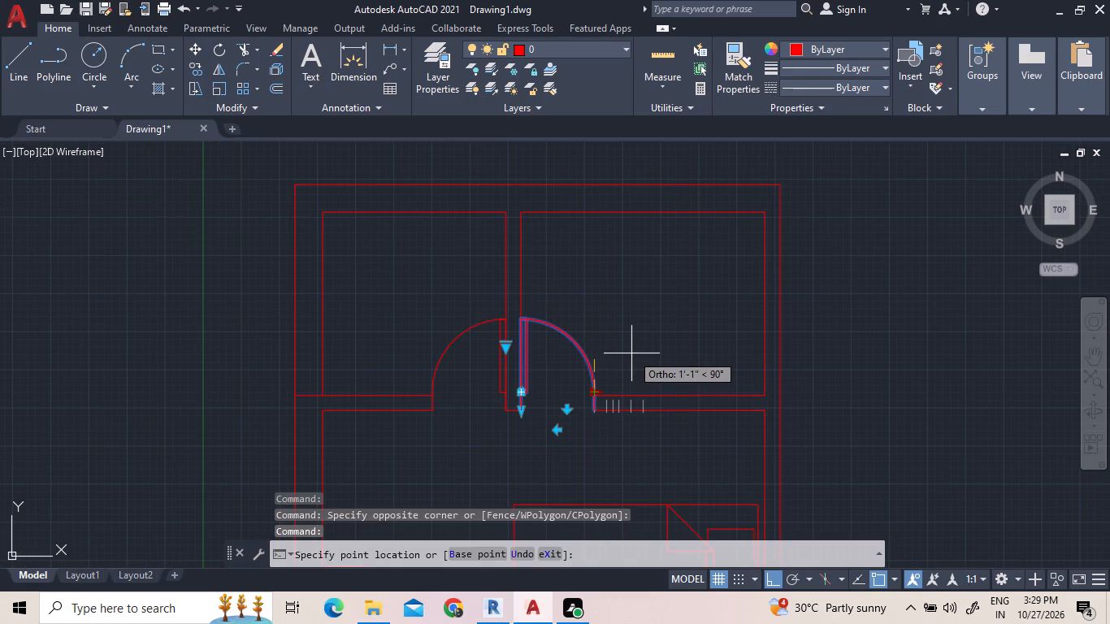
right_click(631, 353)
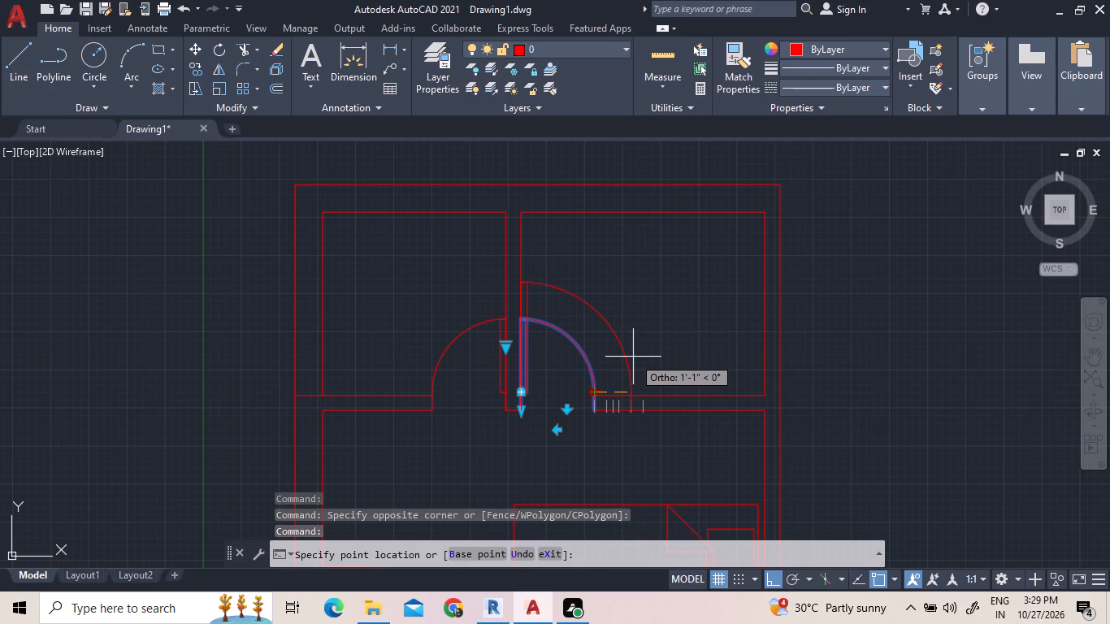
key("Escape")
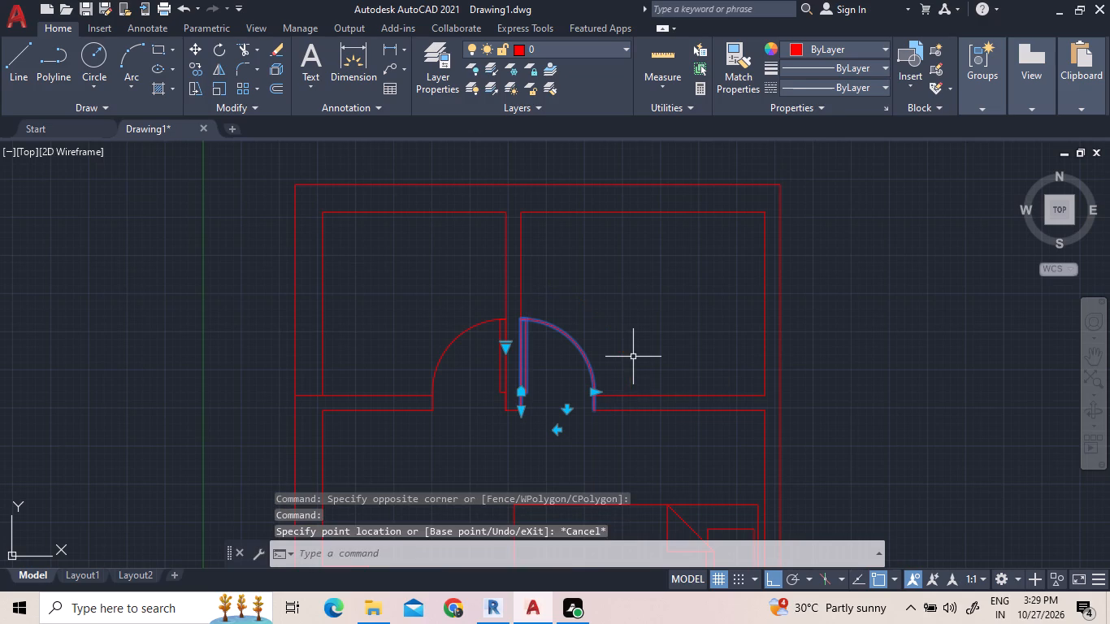
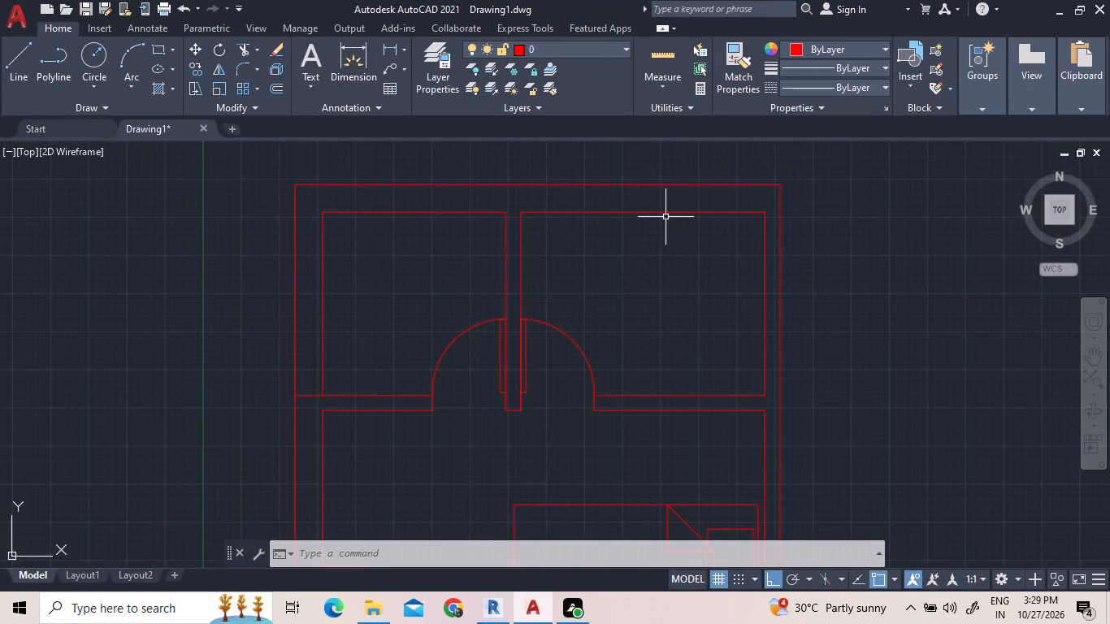
Insert the Sink - Oval top block from DesignCenter's House Designer.dwg into the empty area beside the plan's left wall.
right_click(405, 258)
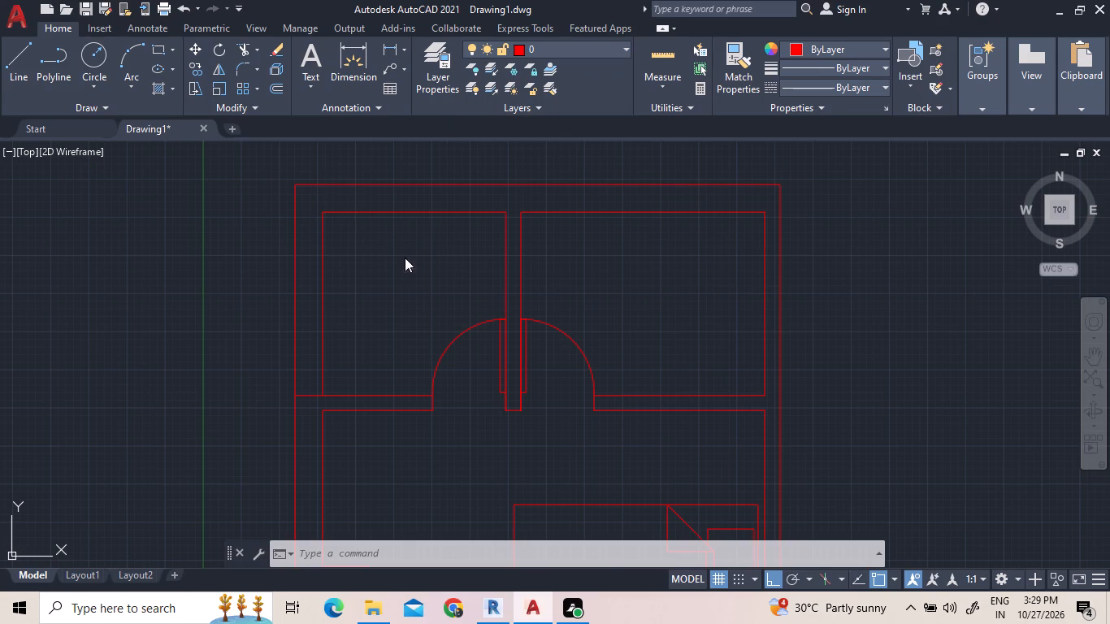
left_click(427, 289)
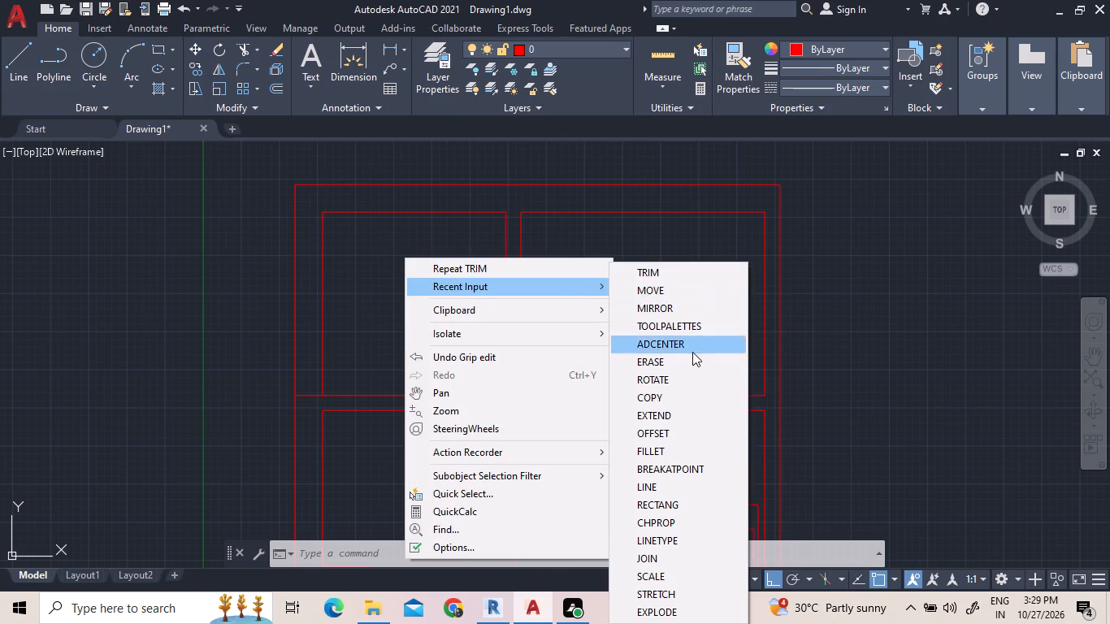
left_click(666, 344)
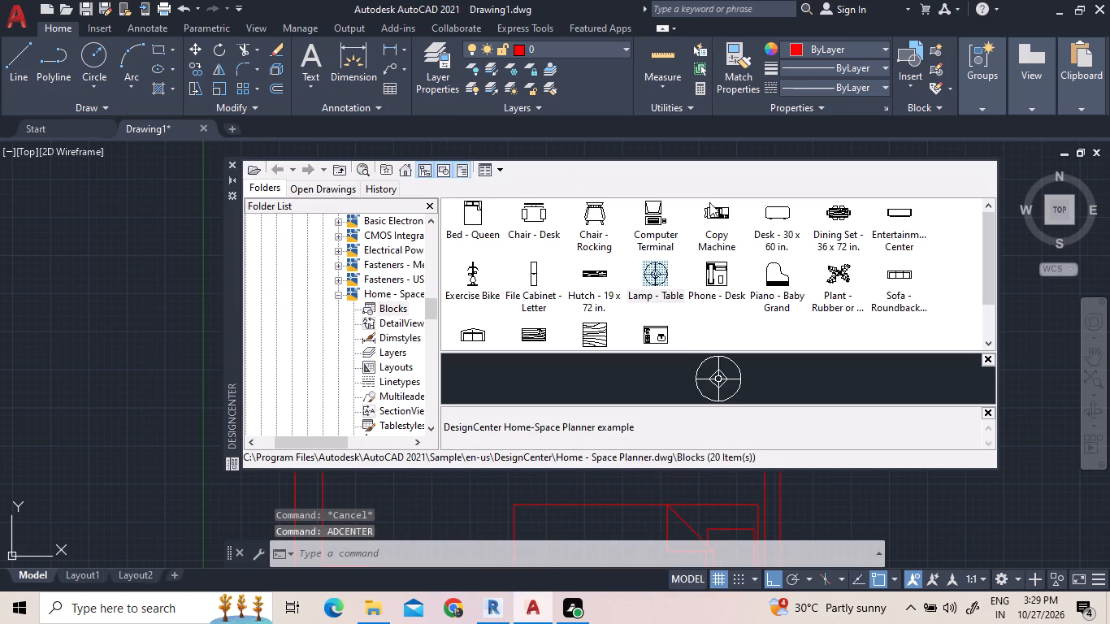
left_click(339, 294)
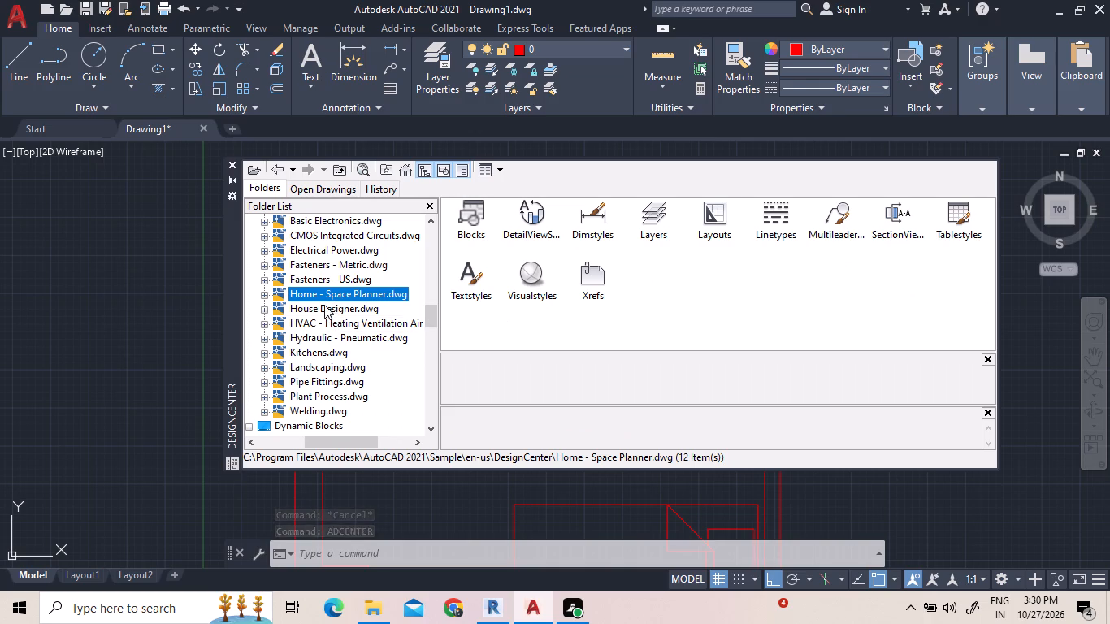
double_click(327, 307)
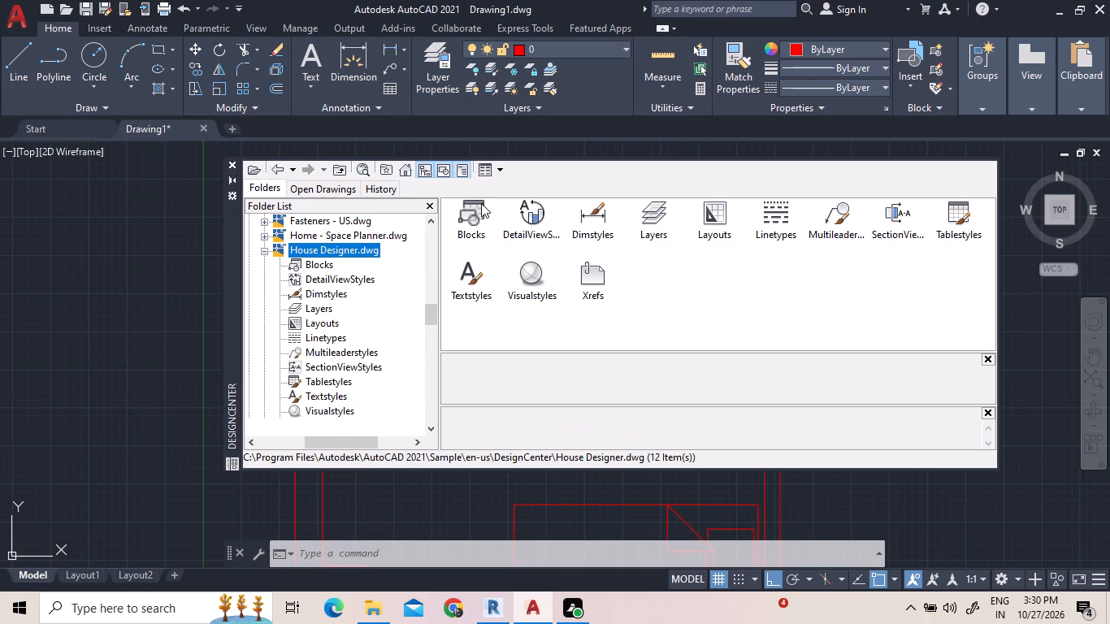
double_click(481, 207)
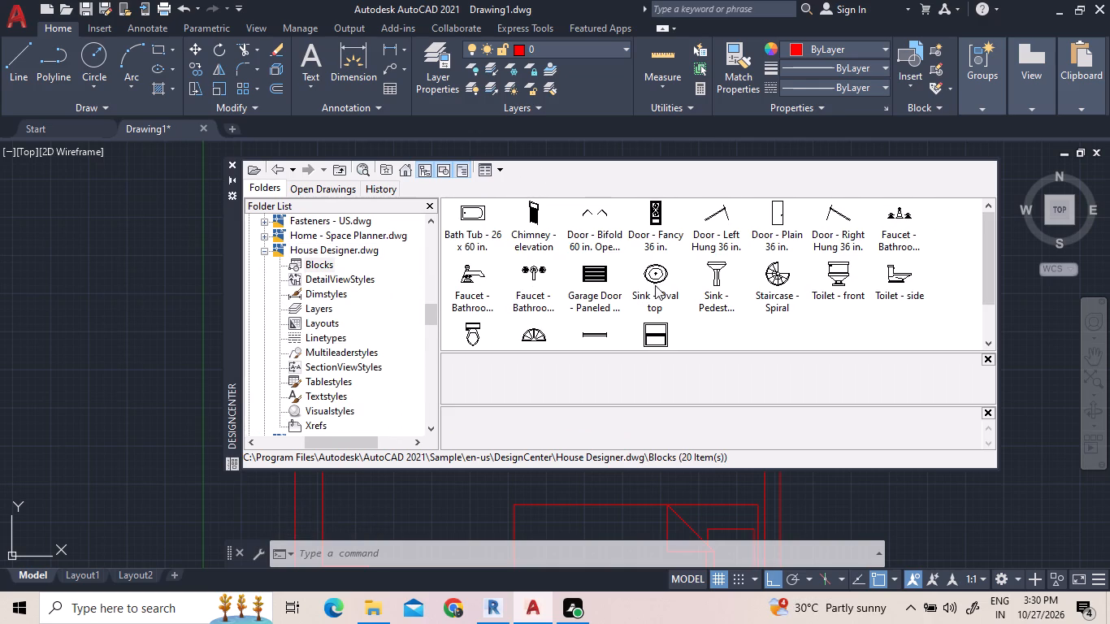
left_click_drag(657, 267, 124, 273)
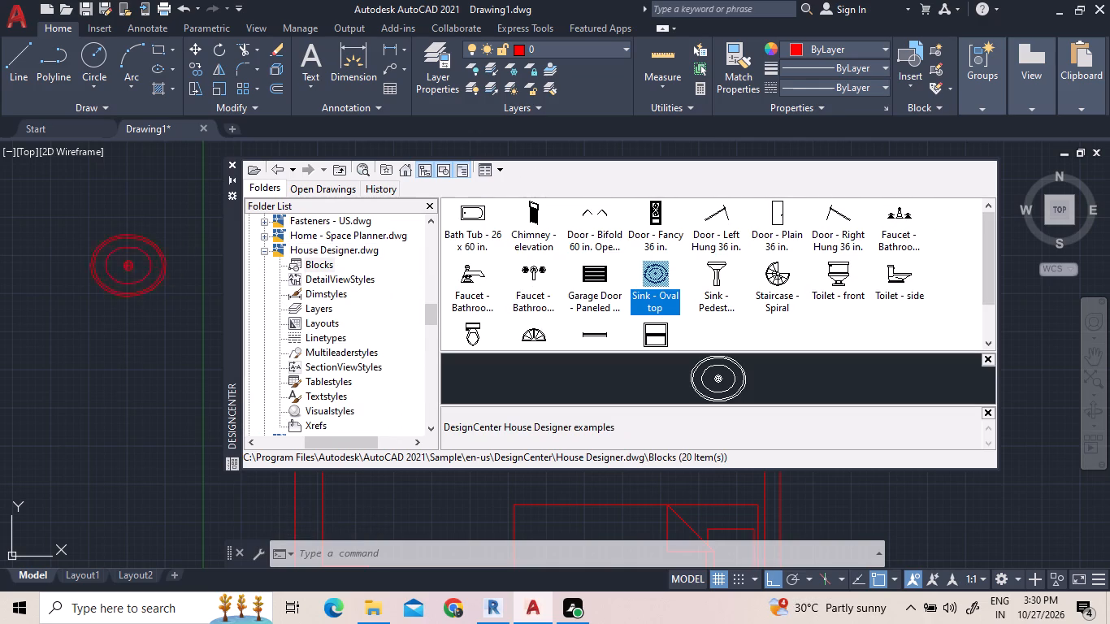
left_click_drag(124, 273, 89, 307)
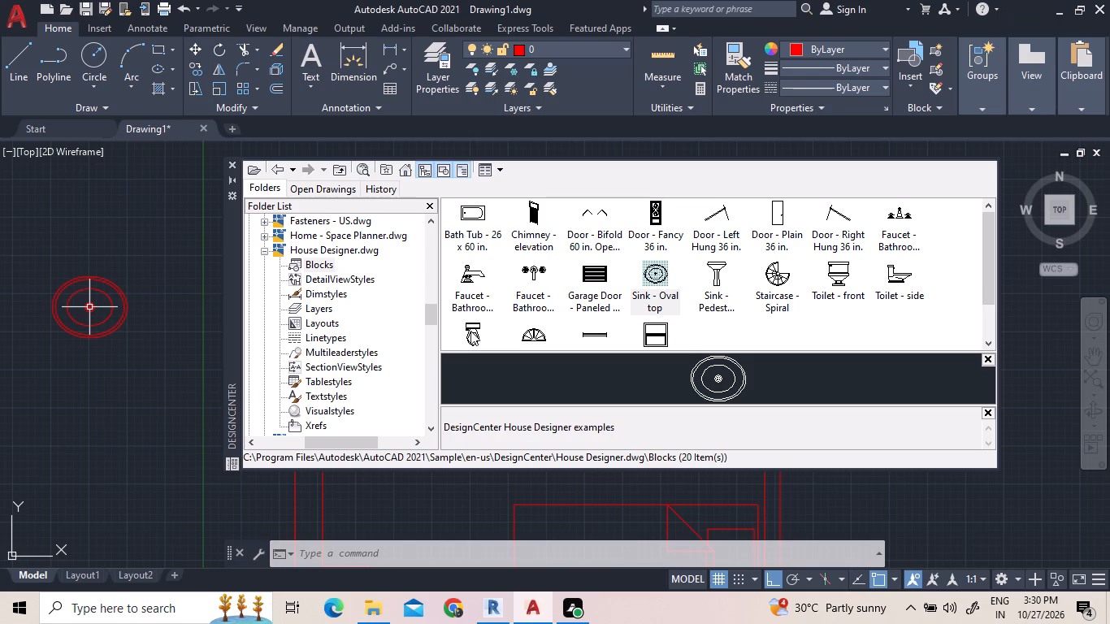
Insert the top-view toilet block from House Designer.dwg just above the oval sink and close DesignCenter.
left_click_drag(474, 334, 142, 189)
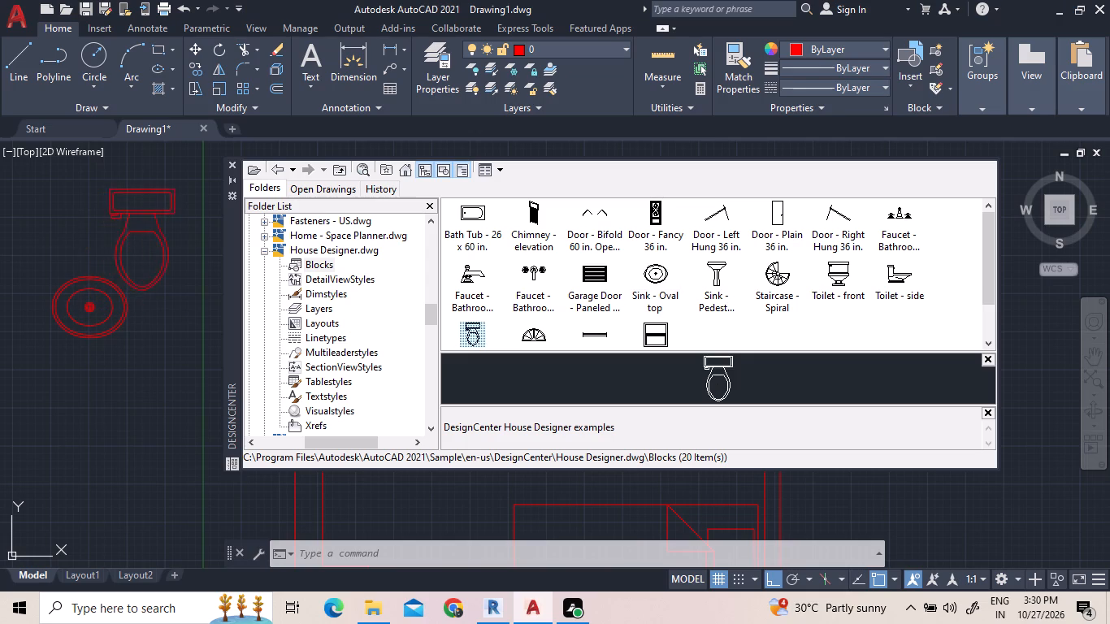
left_click_drag(142, 189, 146, 189)
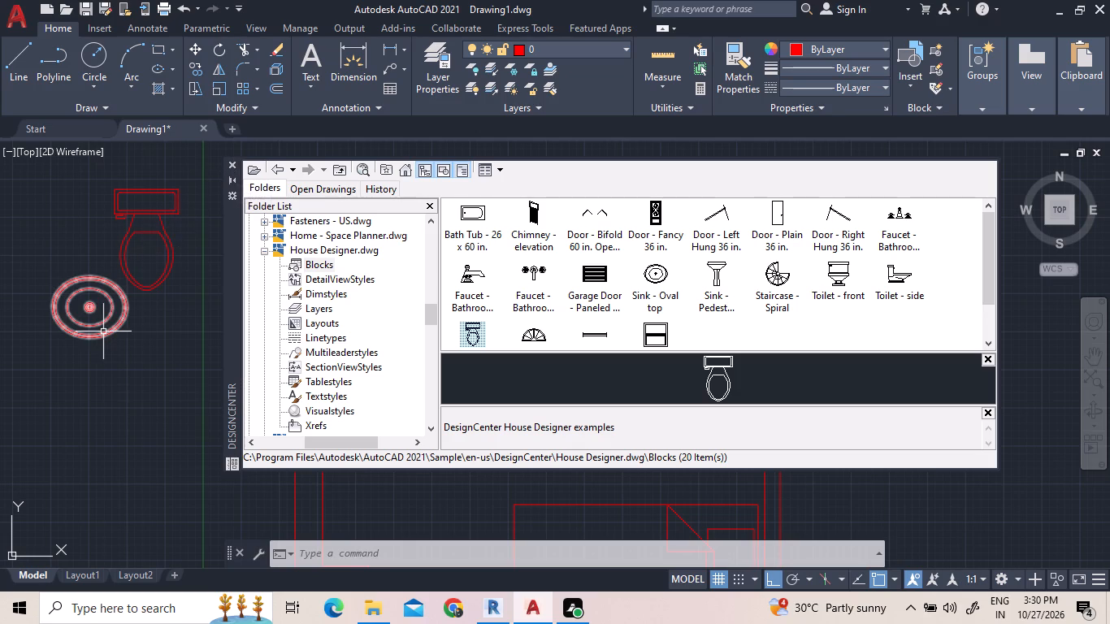
left_click(232, 166)
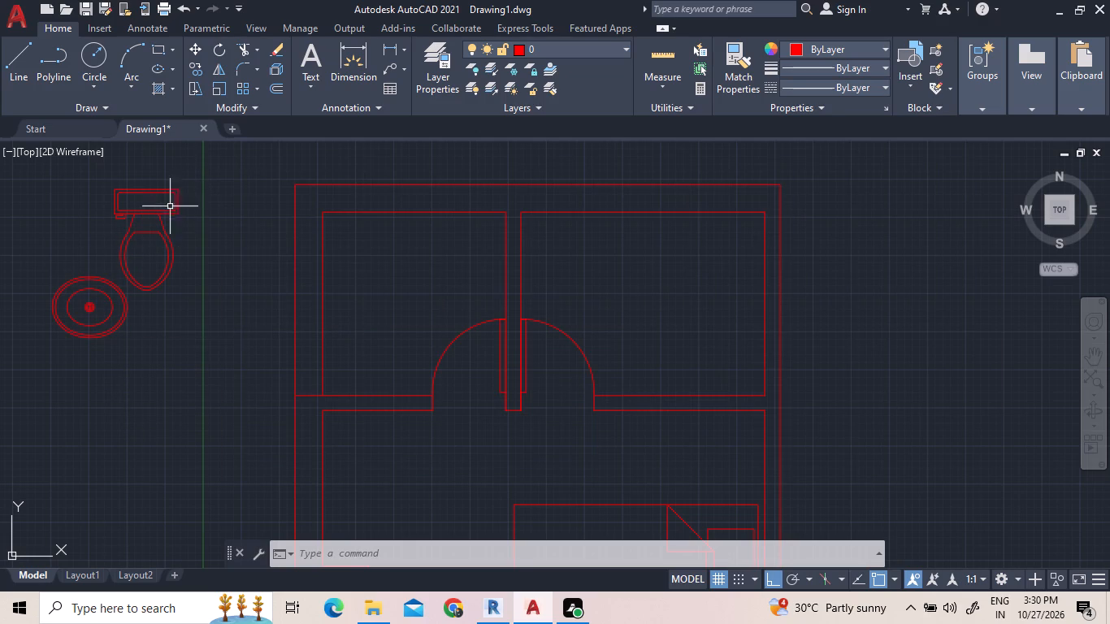
Move the toilet with Ortho off into the top-right room, its tank just below the upper wall near the right corner.
left_click(135, 227)
left_click(104, 179)
right_click(104, 180)
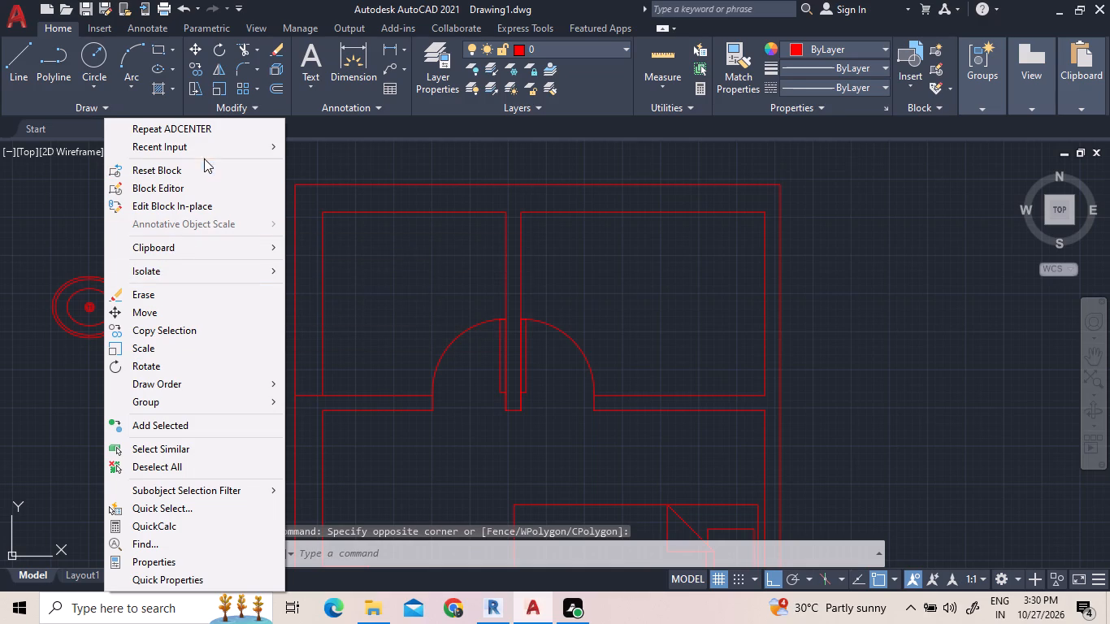
left_click(136, 318)
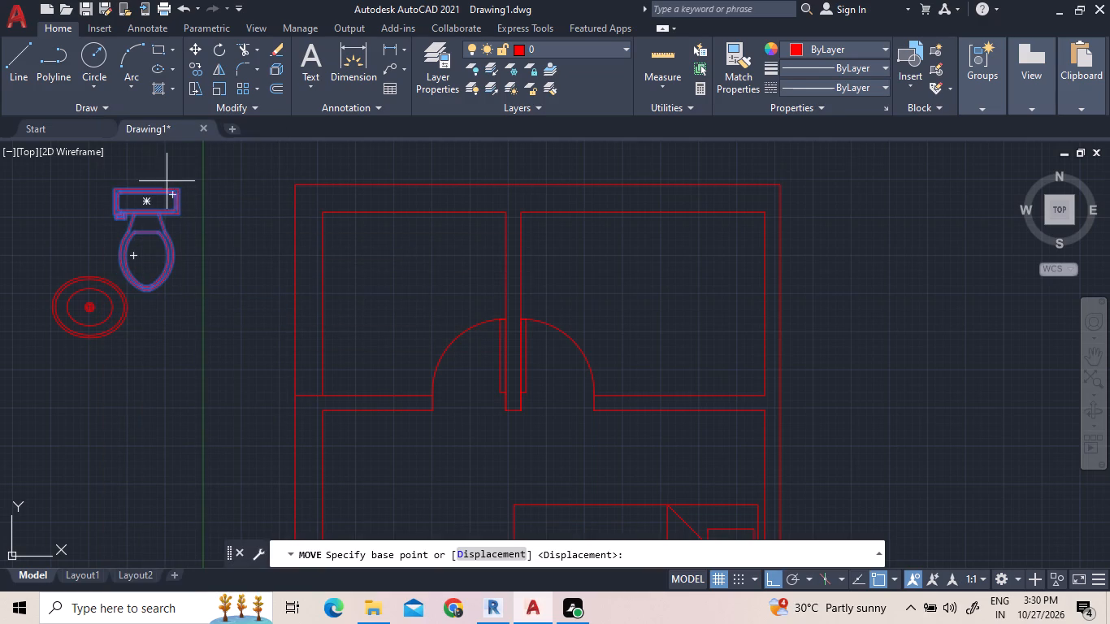
left_click(146, 201)
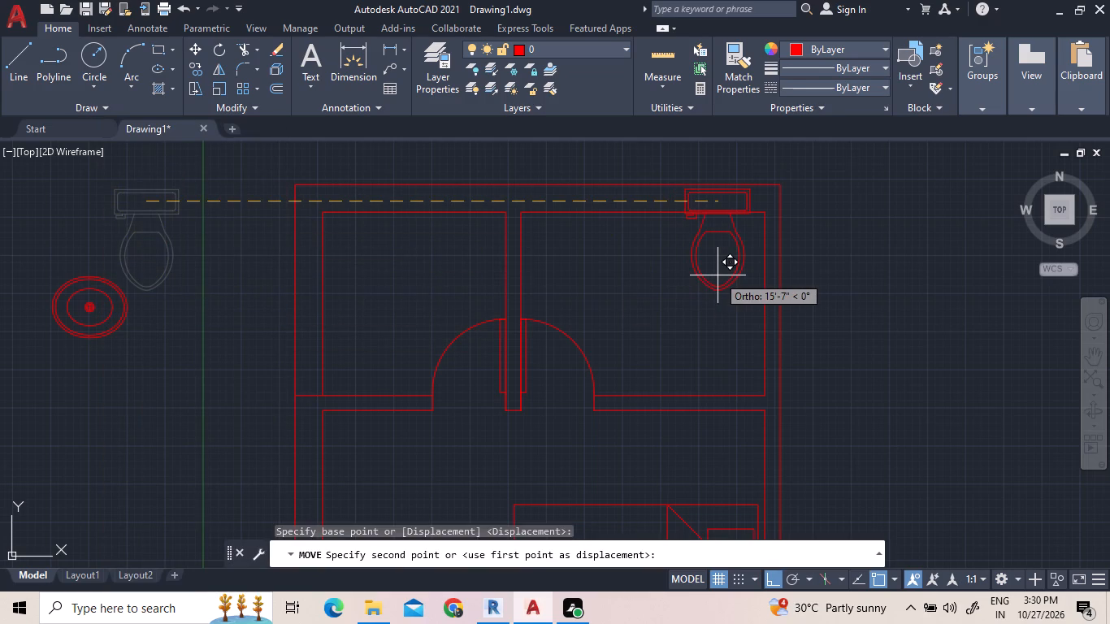
key("F8")
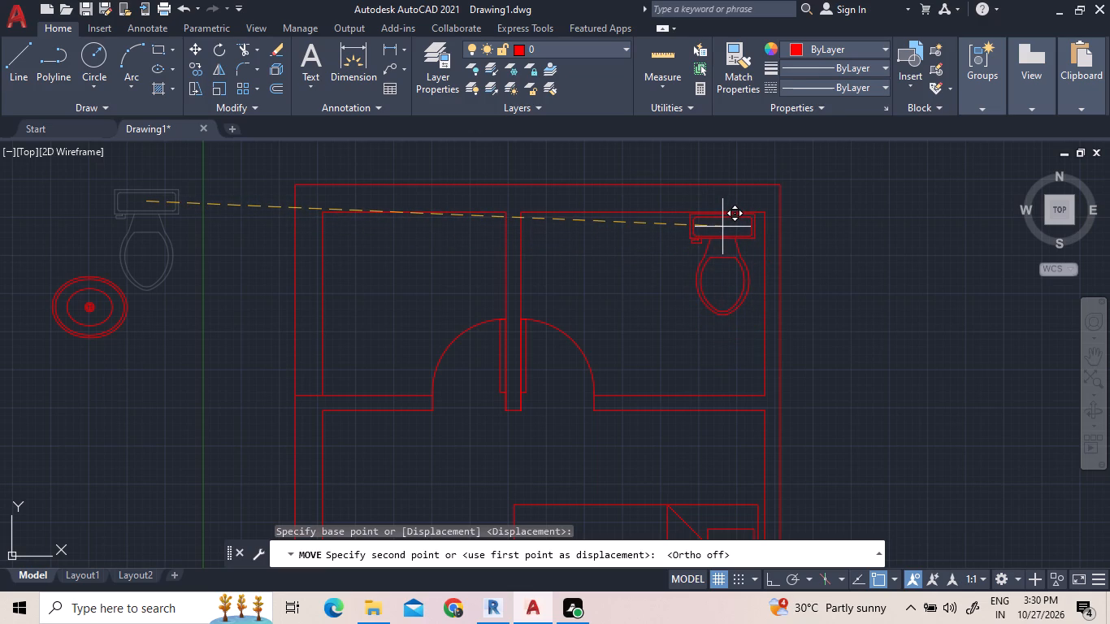
scroll(722, 227, "up", 1)
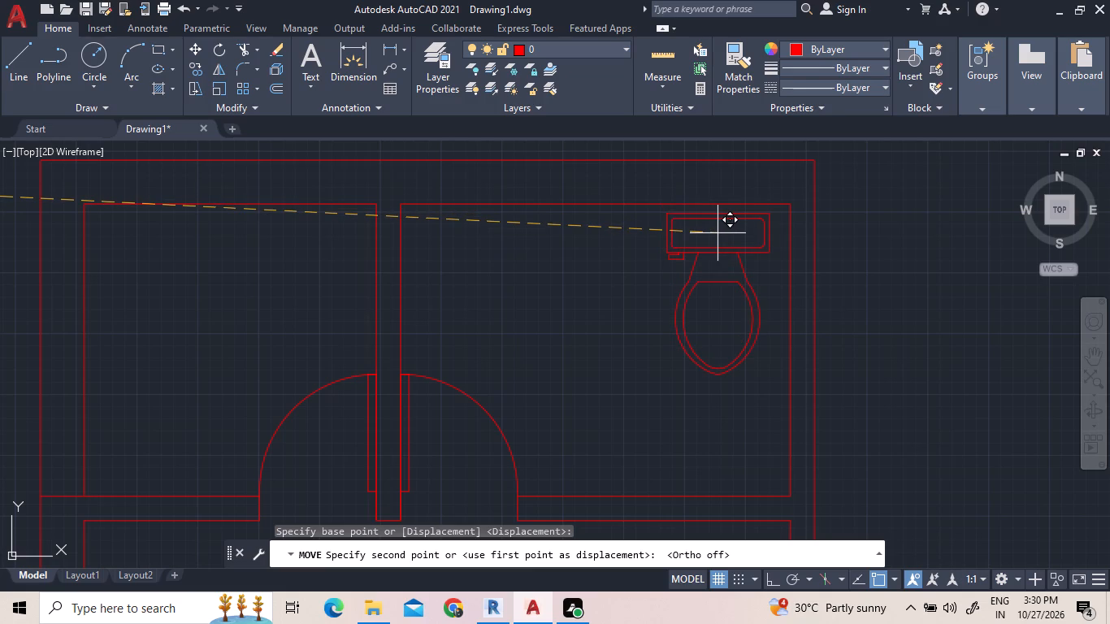
left_click(718, 231)
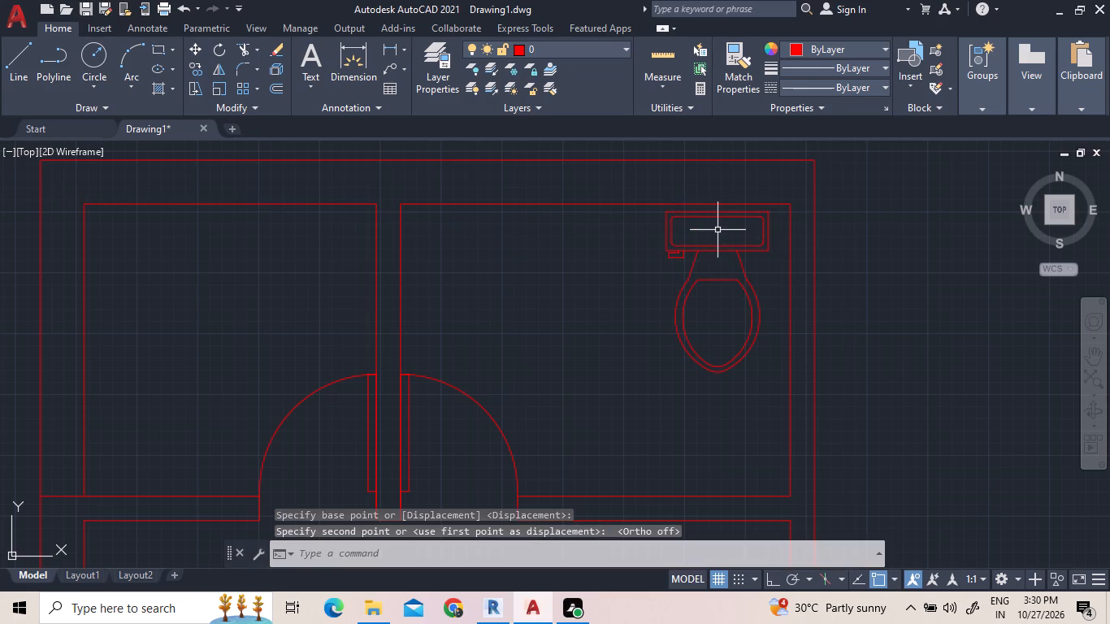
Move the oval sink by its centre into the top-right room, against the lower wall between the door and the toilet.
scroll(449, 259, "down", 4)
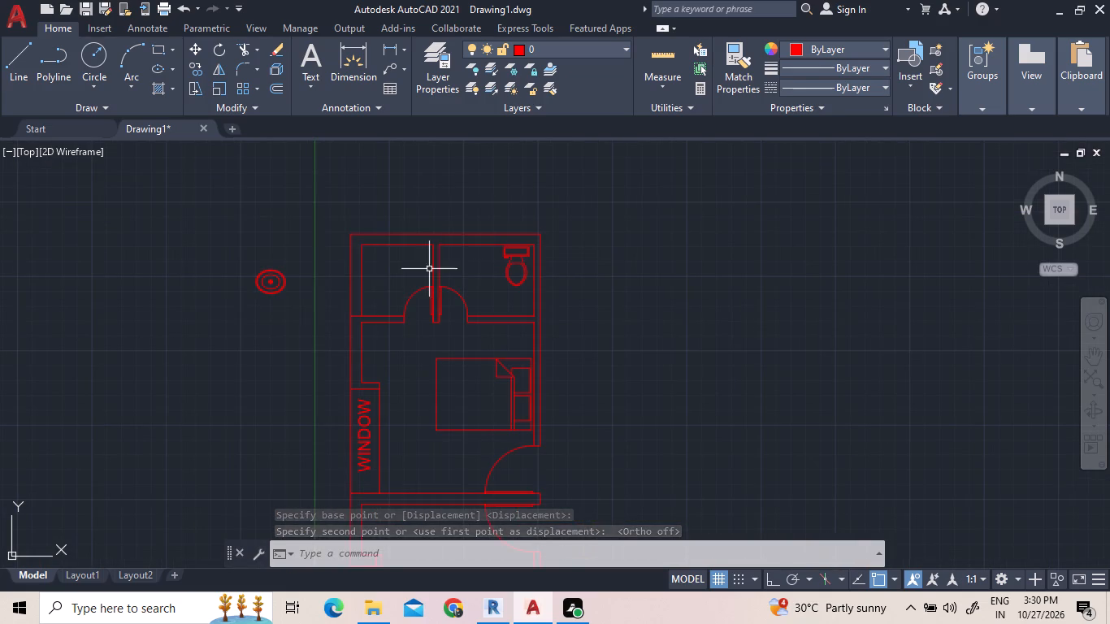
left_click(283, 288)
right_click(232, 258)
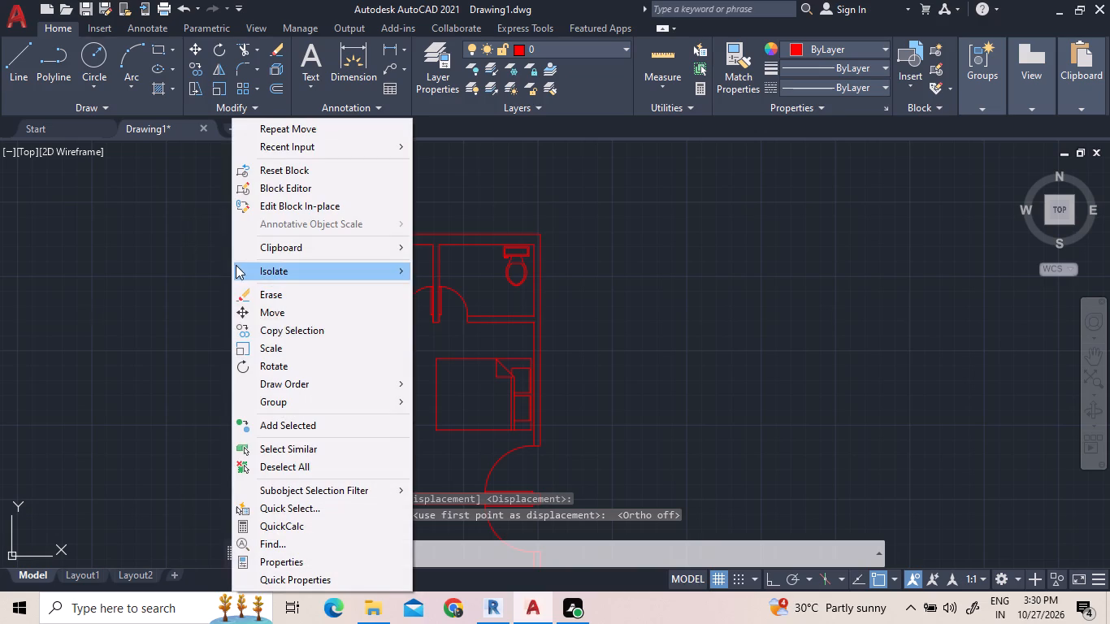
left_click(263, 310)
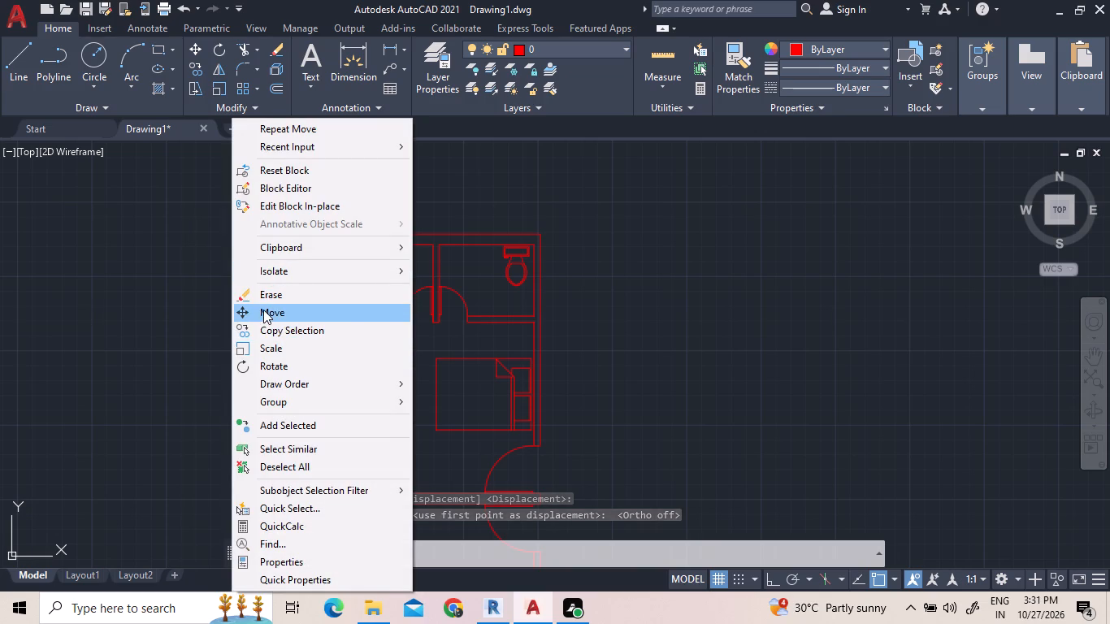
scroll(274, 275, "up", 4)
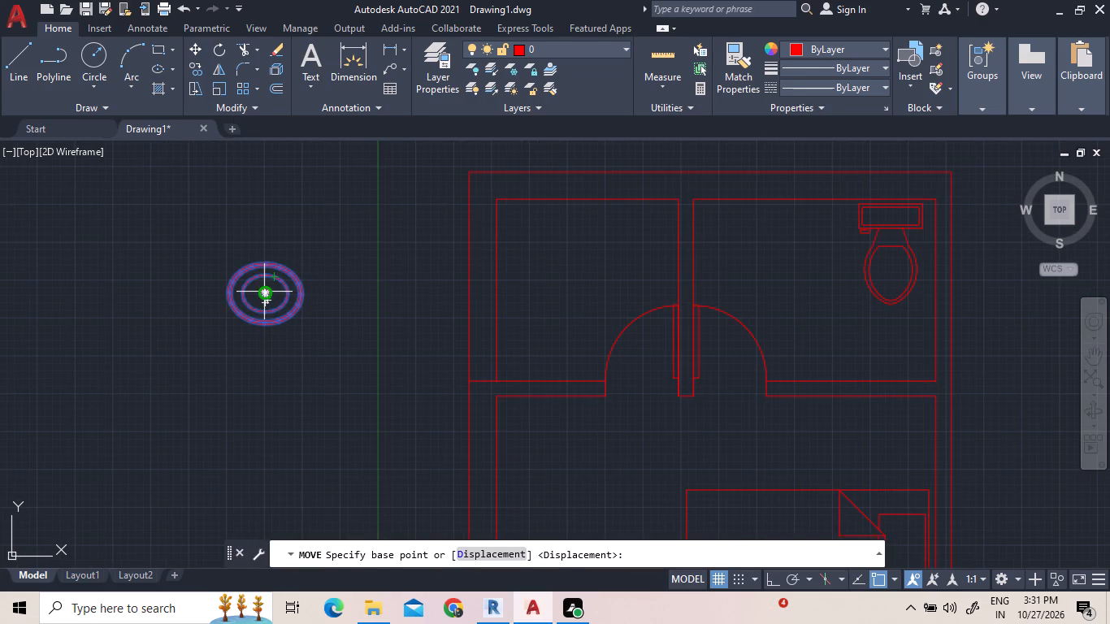
left_click(264, 290)
scroll(846, 362, "up", 2)
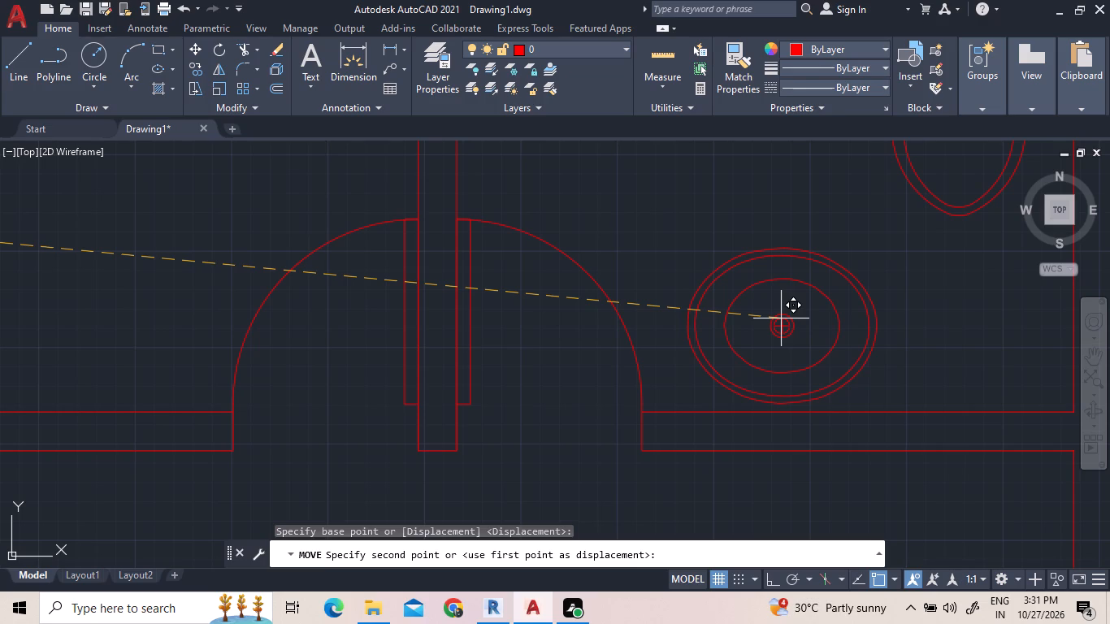
left_click(781, 318)
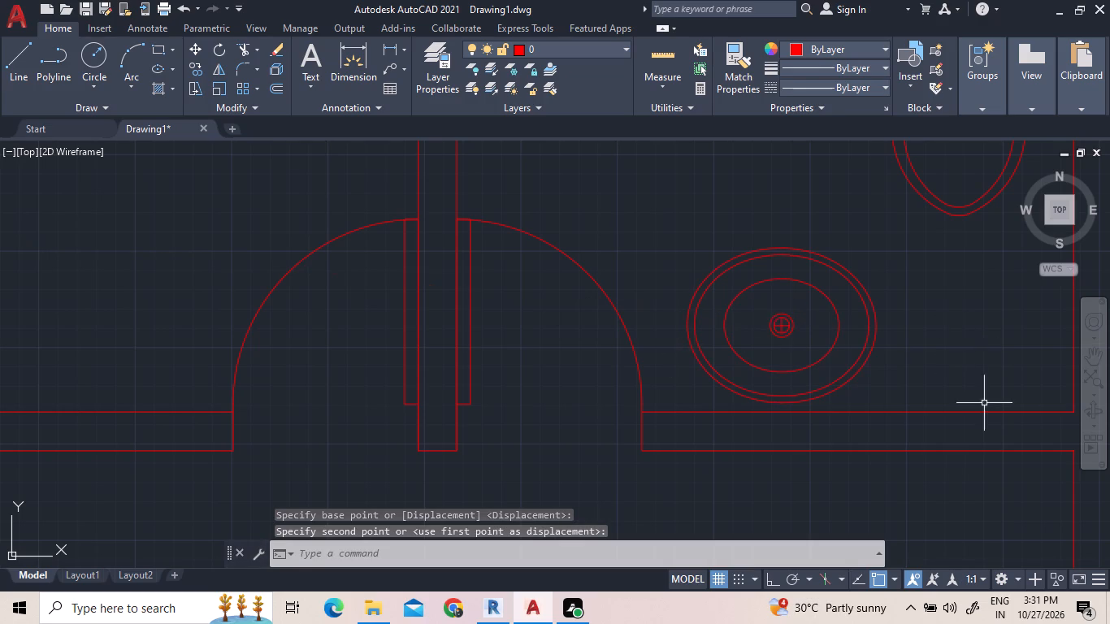
Draw a horizontal line about 28'-11" long with Ortho on, running rightward from just above the plan's top-right corner.
scroll(984, 405, "down", 1)
middle_click_drag(978, 384, 857, 385)
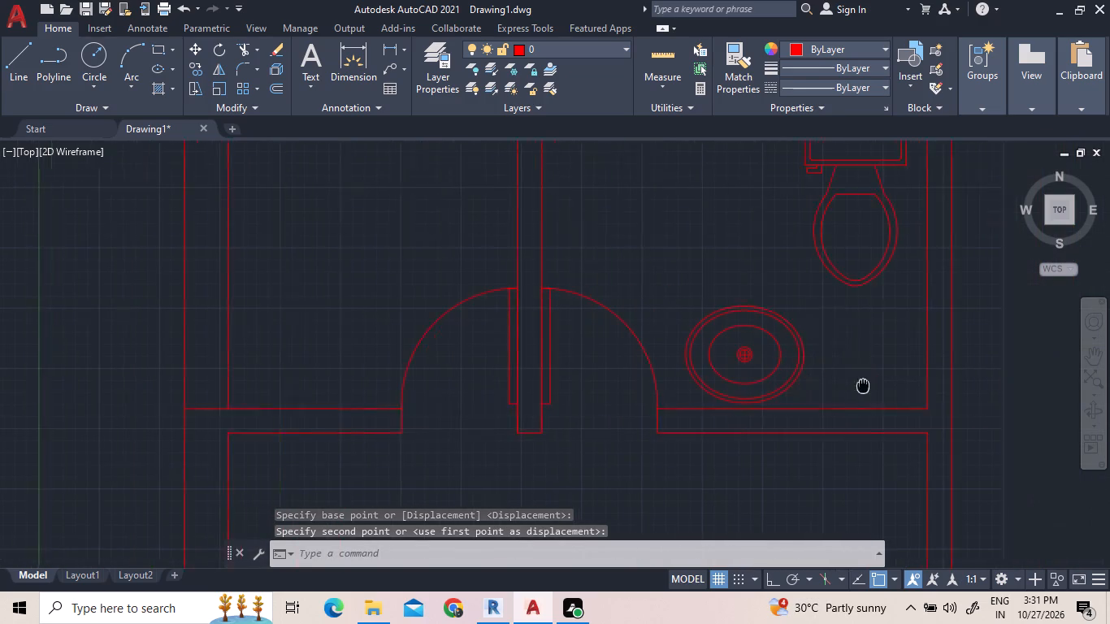
middle_click_drag(857, 385, 778, 414)
scroll(785, 412, "down", 1)
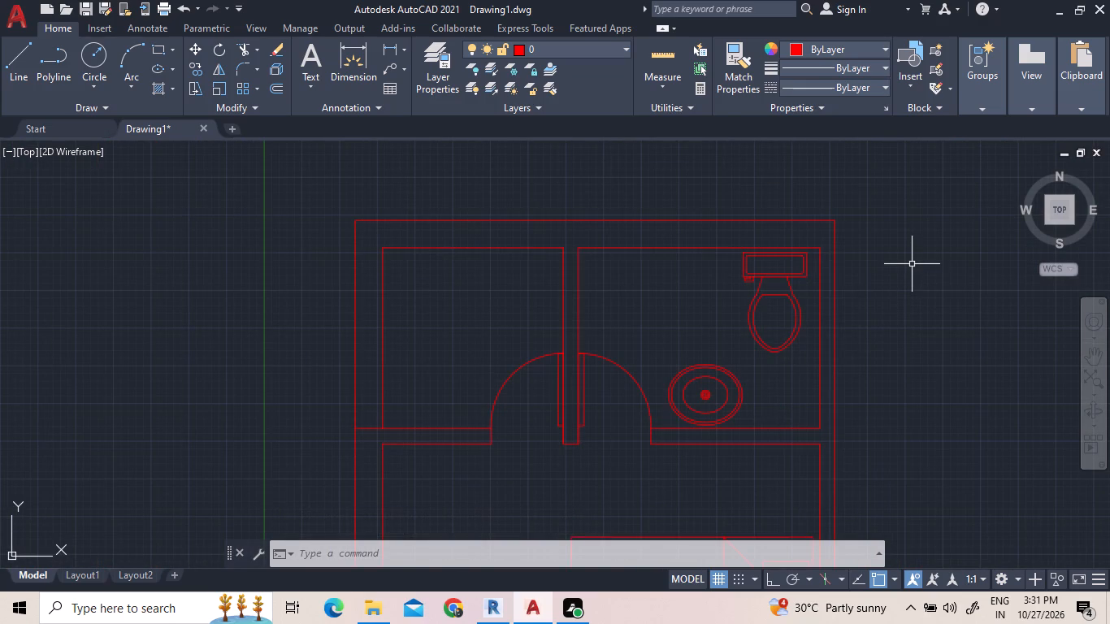
middle_click_drag(912, 263, 837, 300)
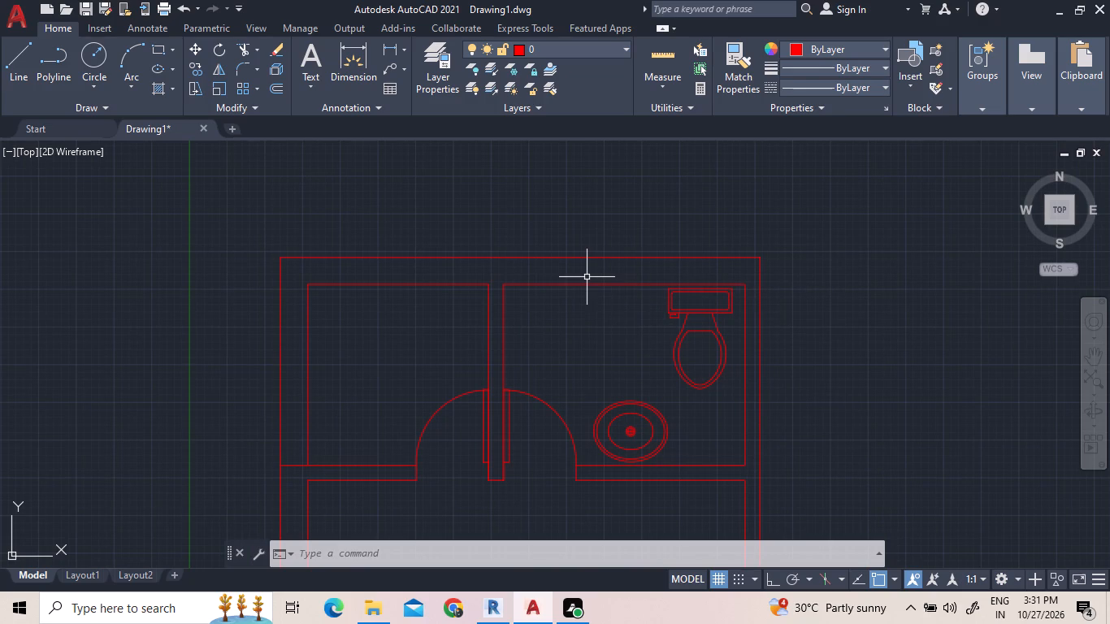
middle_click_drag(585, 327, 505, 293)
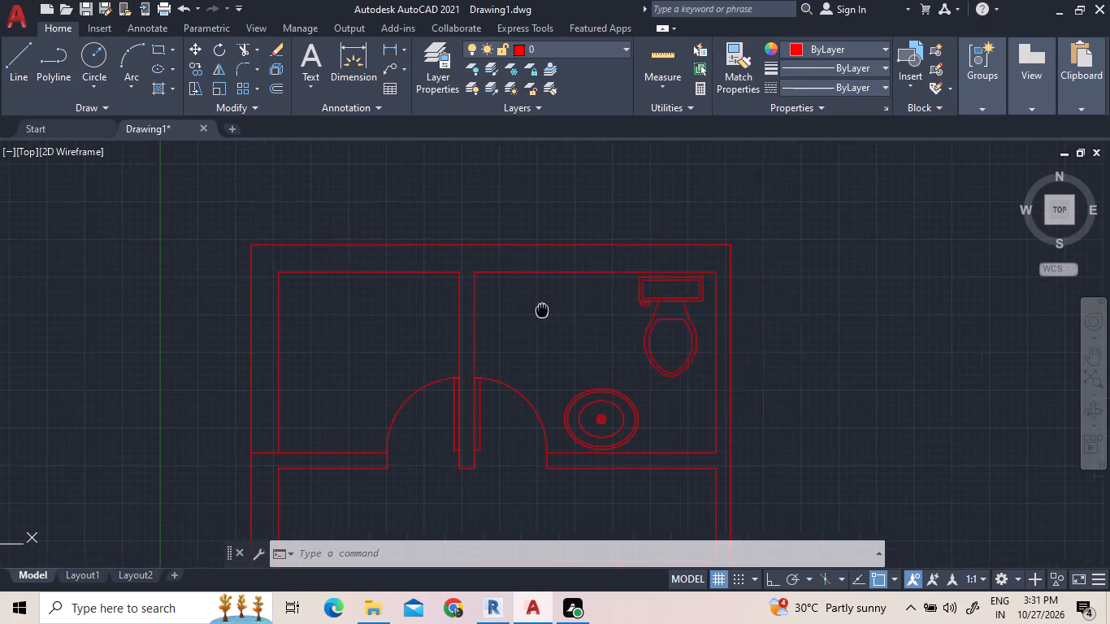
middle_click_drag(505, 293, 232, 253)
scroll(243, 264, "down", 2)
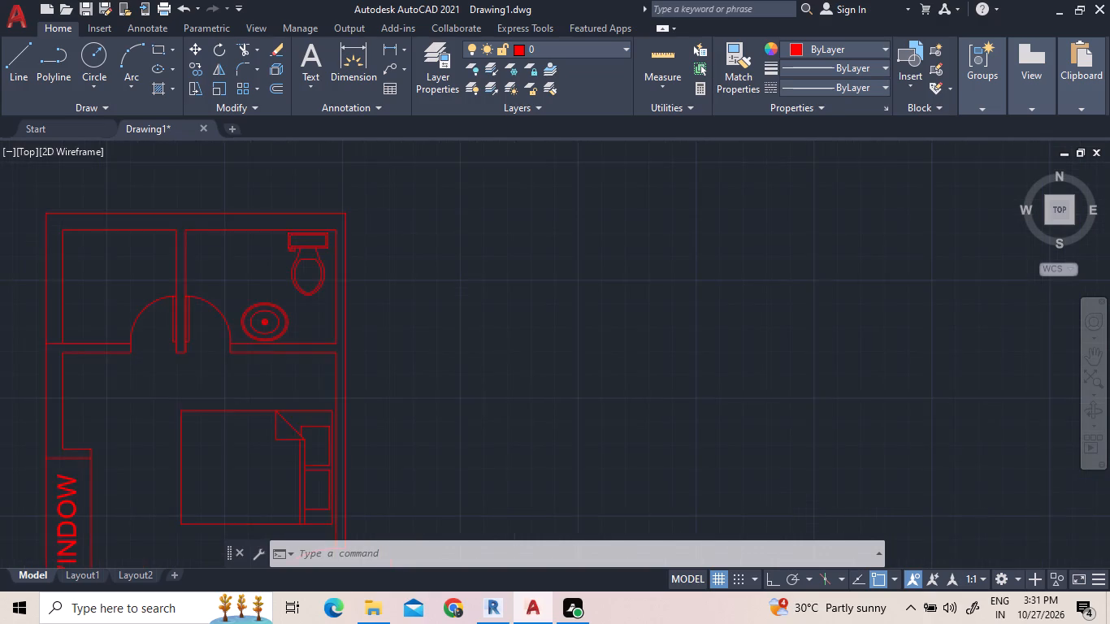
scroll(276, 306, "down", 2)
scroll(340, 409, "up", 2)
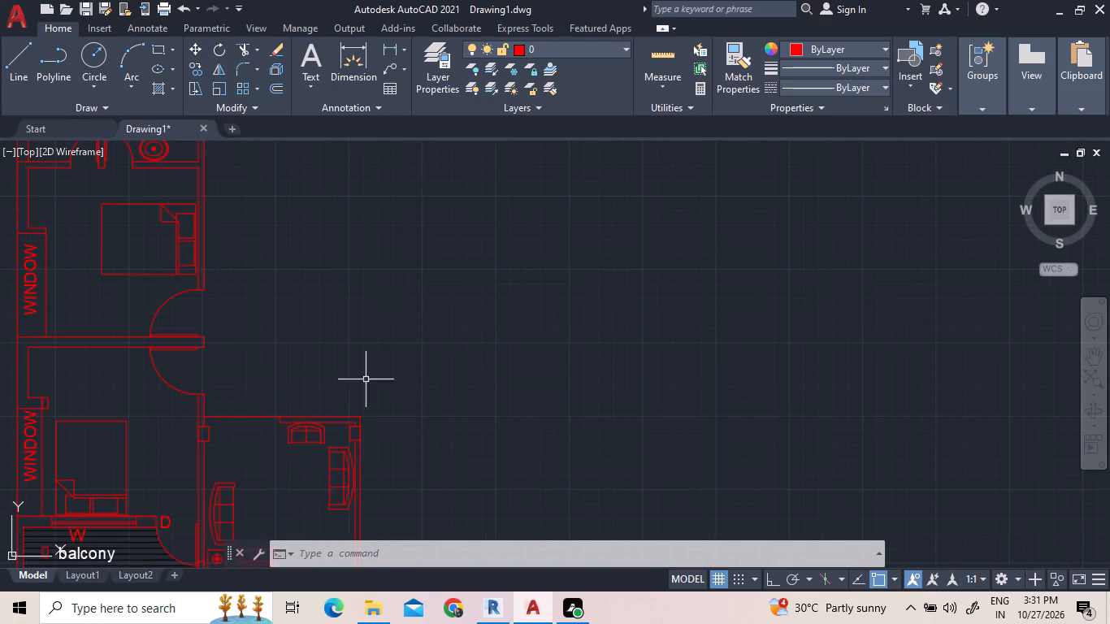
scroll(284, 448, "down", 1)
scroll(254, 186, "up", 1)
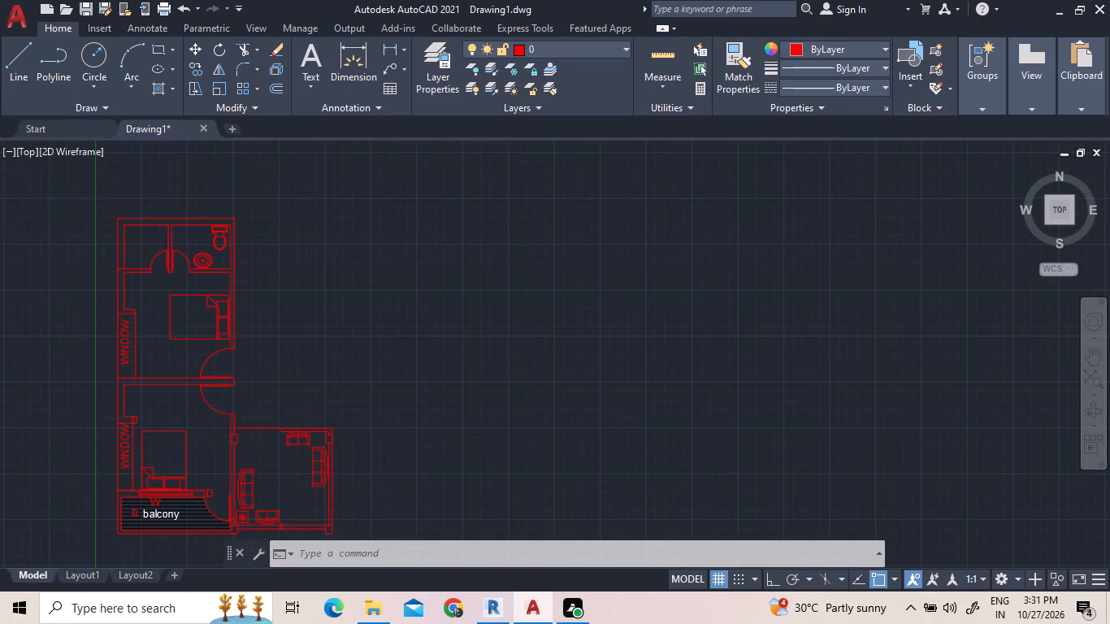
left_click(13, 77)
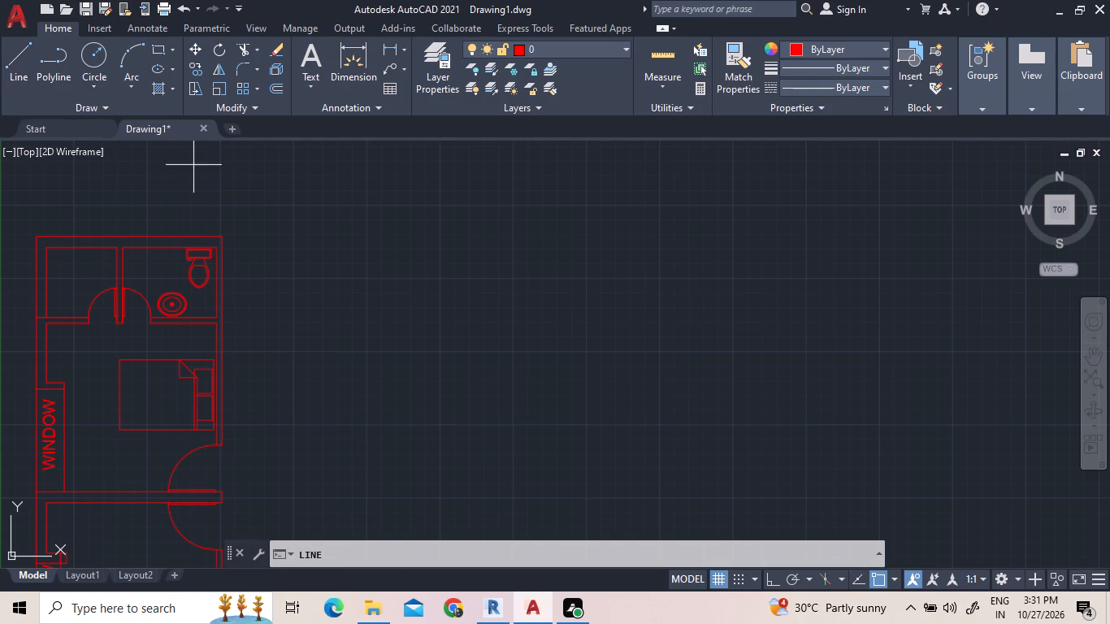
left_click(212, 218)
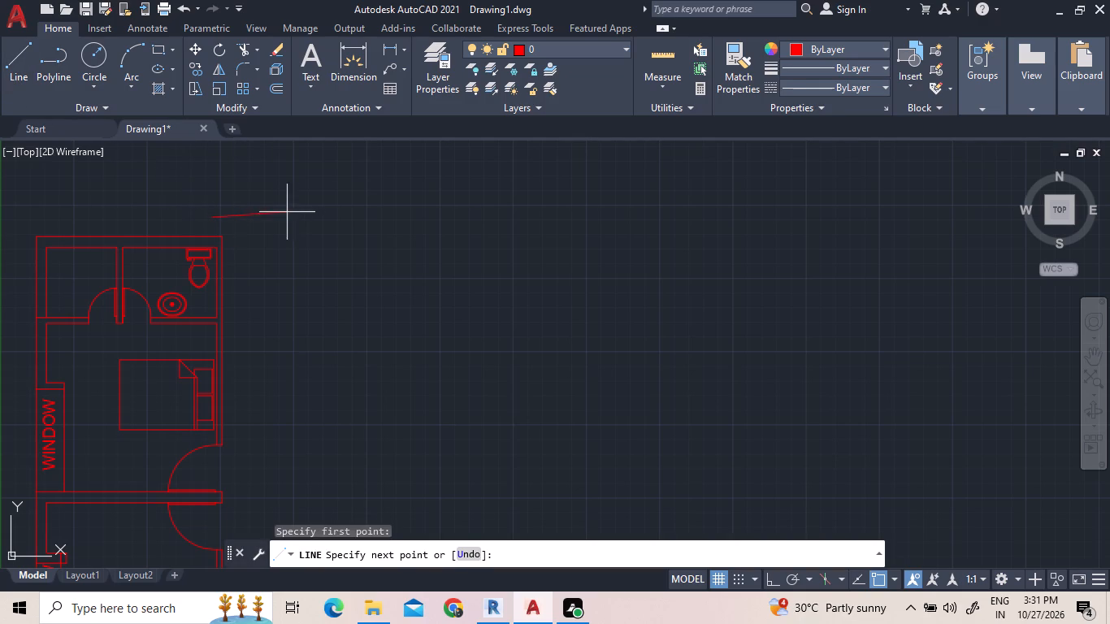
key("F8")
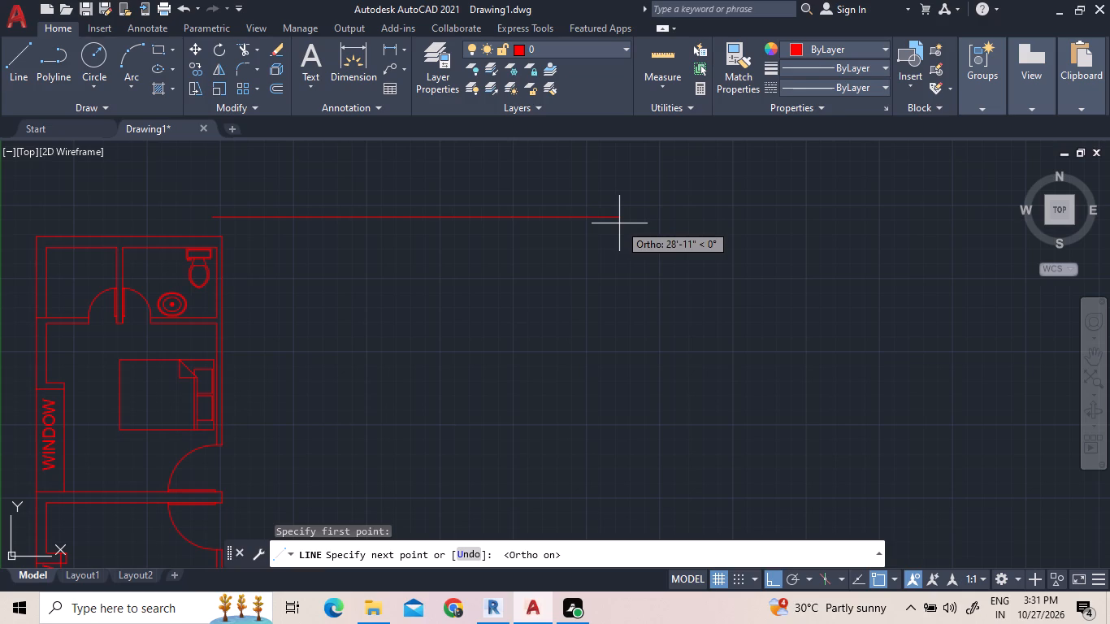
scroll(619, 223, "down", 2)
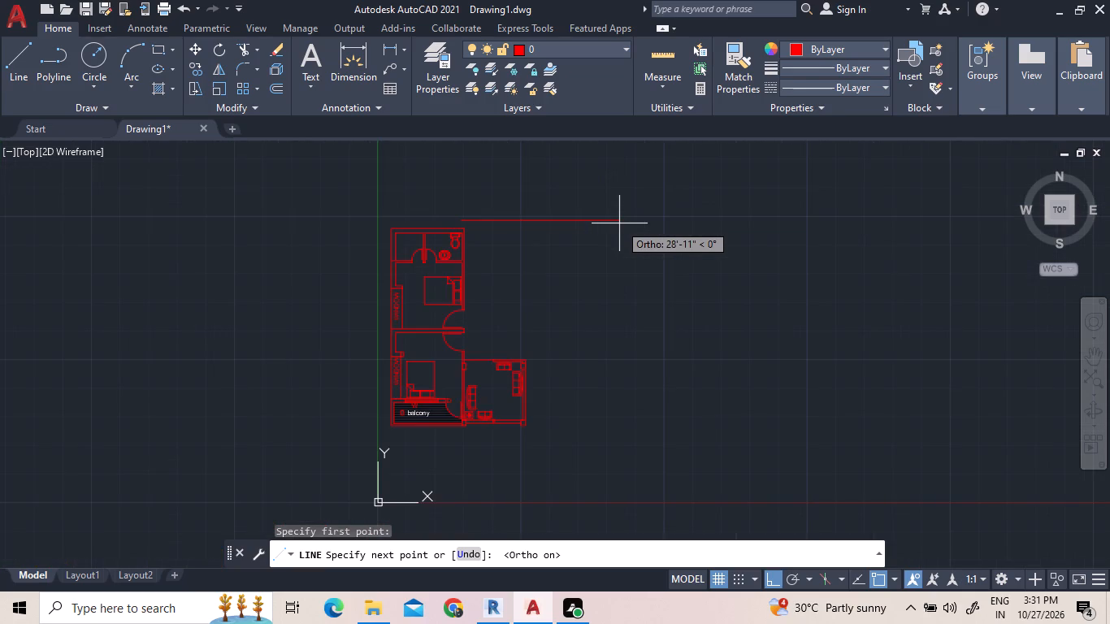
left_click(619, 225)
right_click(542, 196)
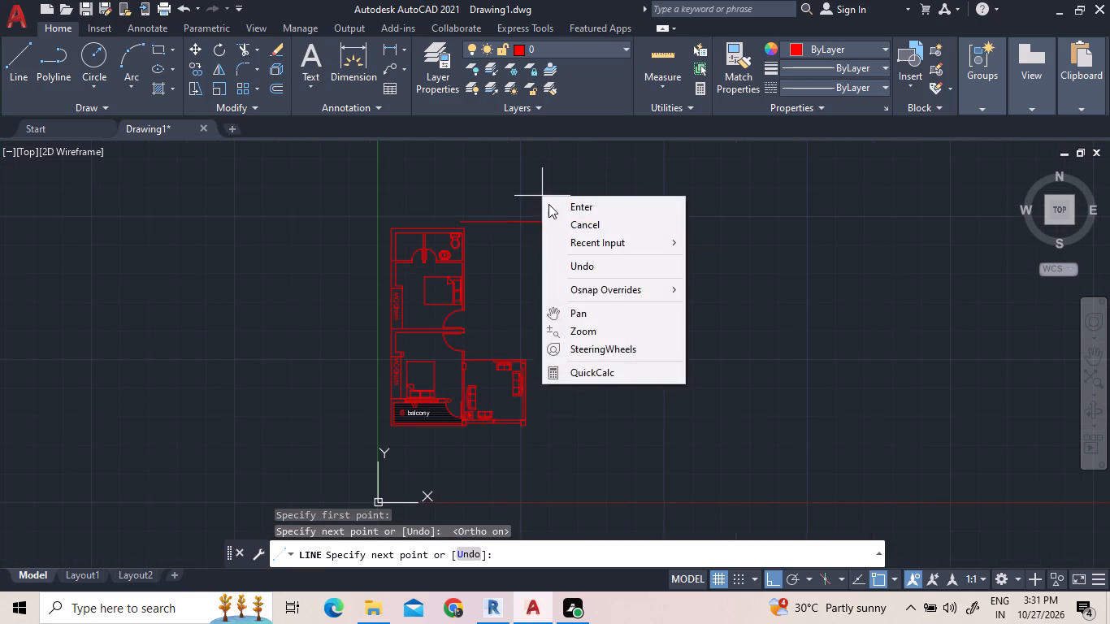
left_click(548, 204)
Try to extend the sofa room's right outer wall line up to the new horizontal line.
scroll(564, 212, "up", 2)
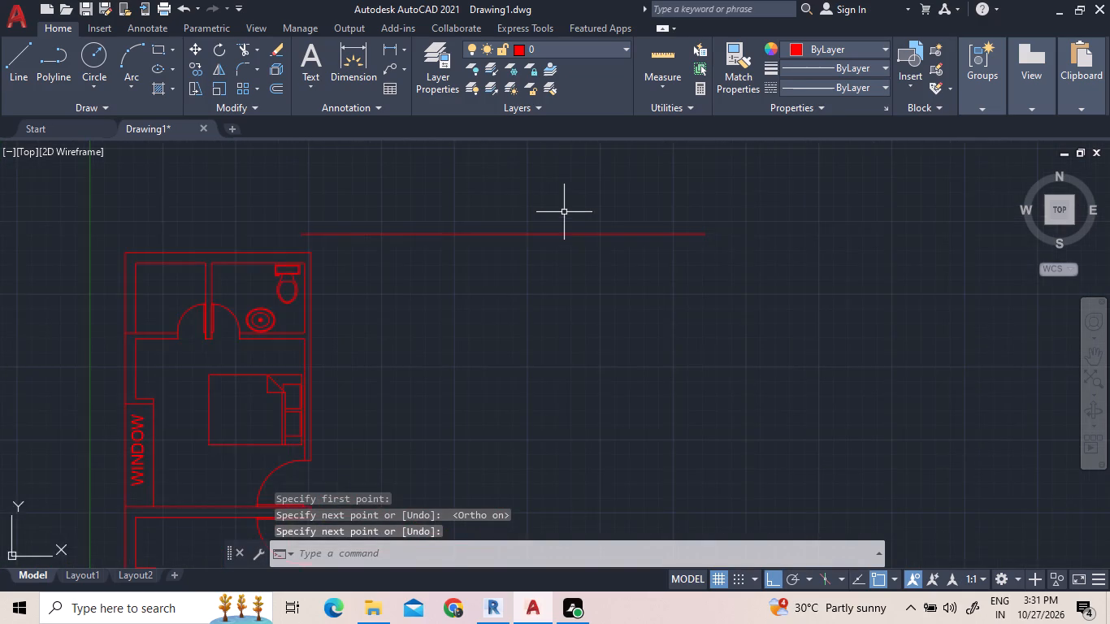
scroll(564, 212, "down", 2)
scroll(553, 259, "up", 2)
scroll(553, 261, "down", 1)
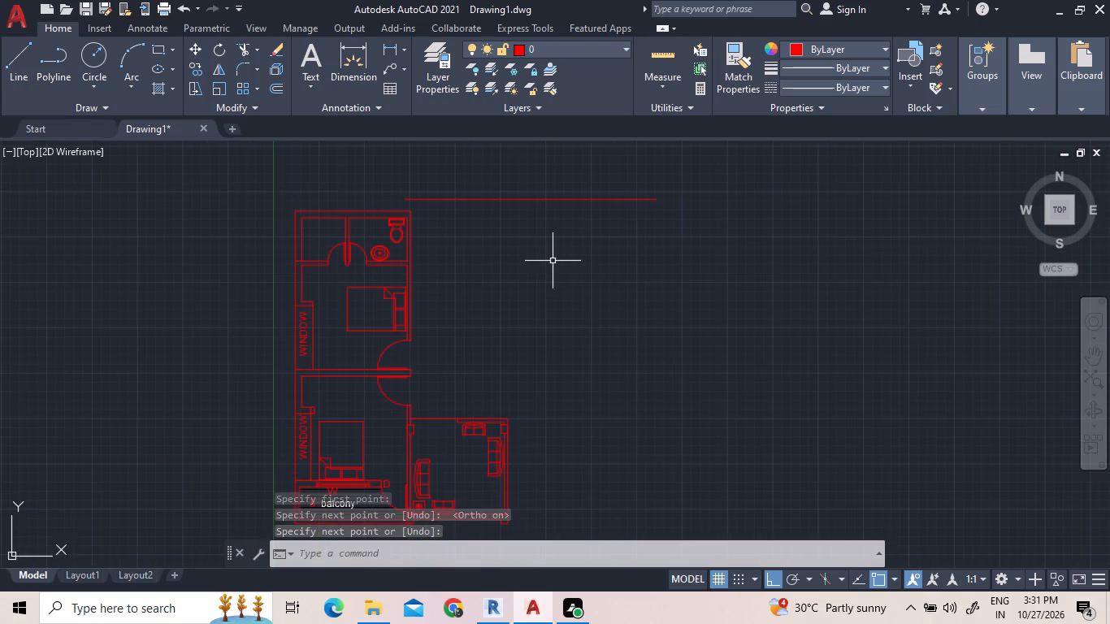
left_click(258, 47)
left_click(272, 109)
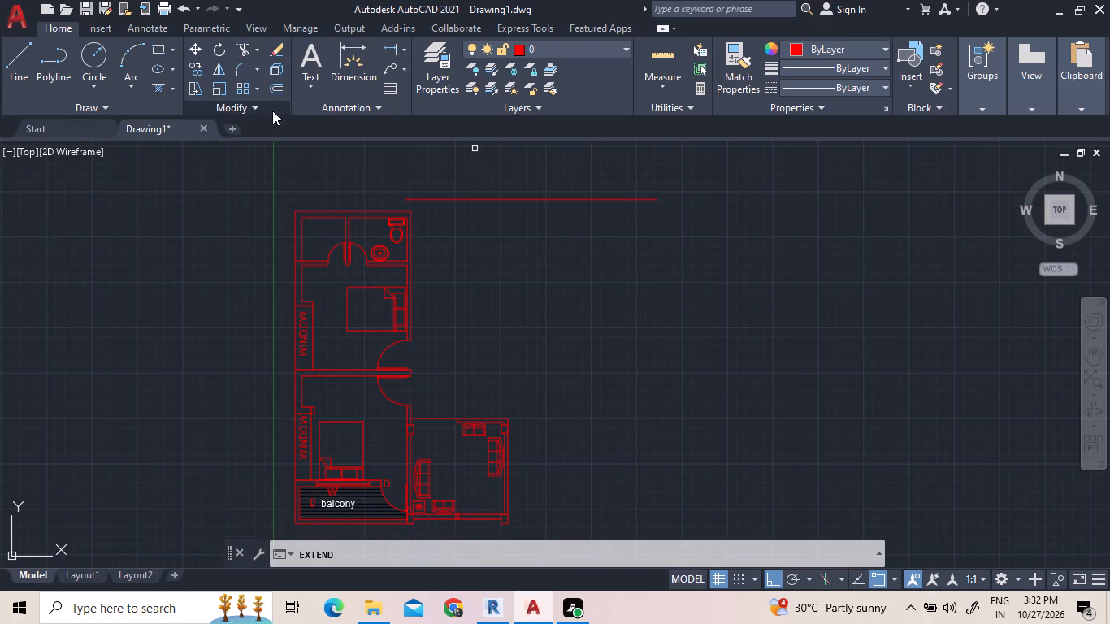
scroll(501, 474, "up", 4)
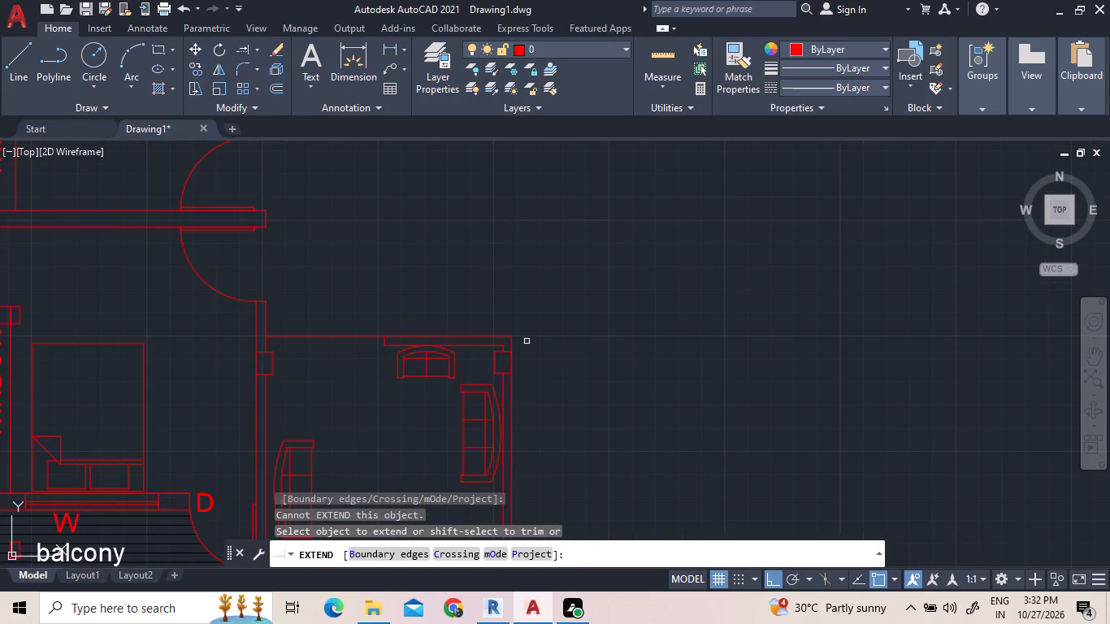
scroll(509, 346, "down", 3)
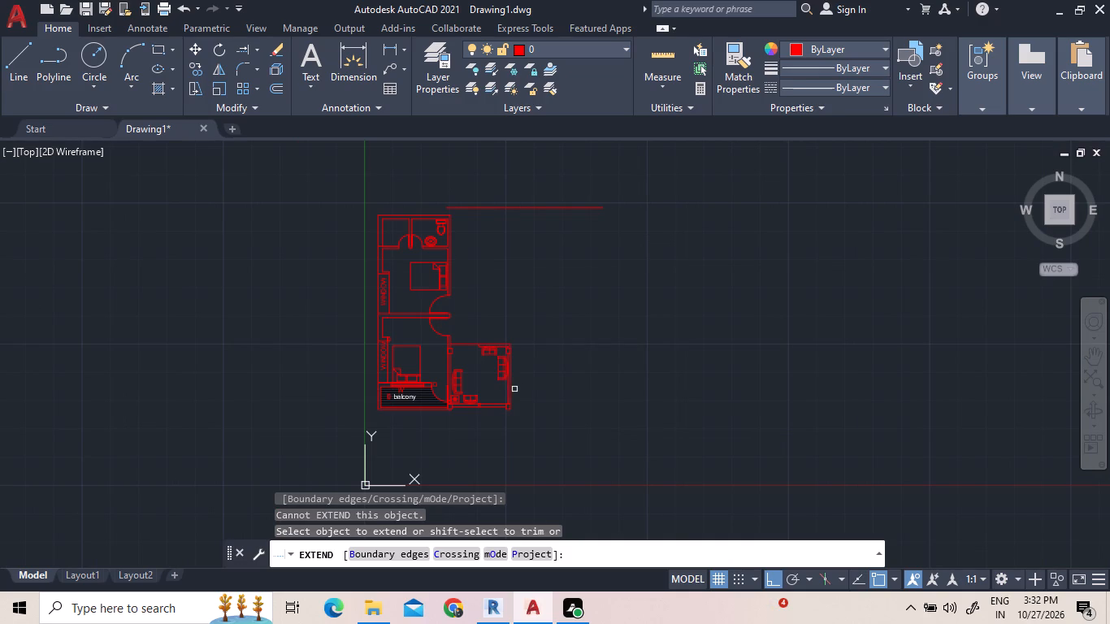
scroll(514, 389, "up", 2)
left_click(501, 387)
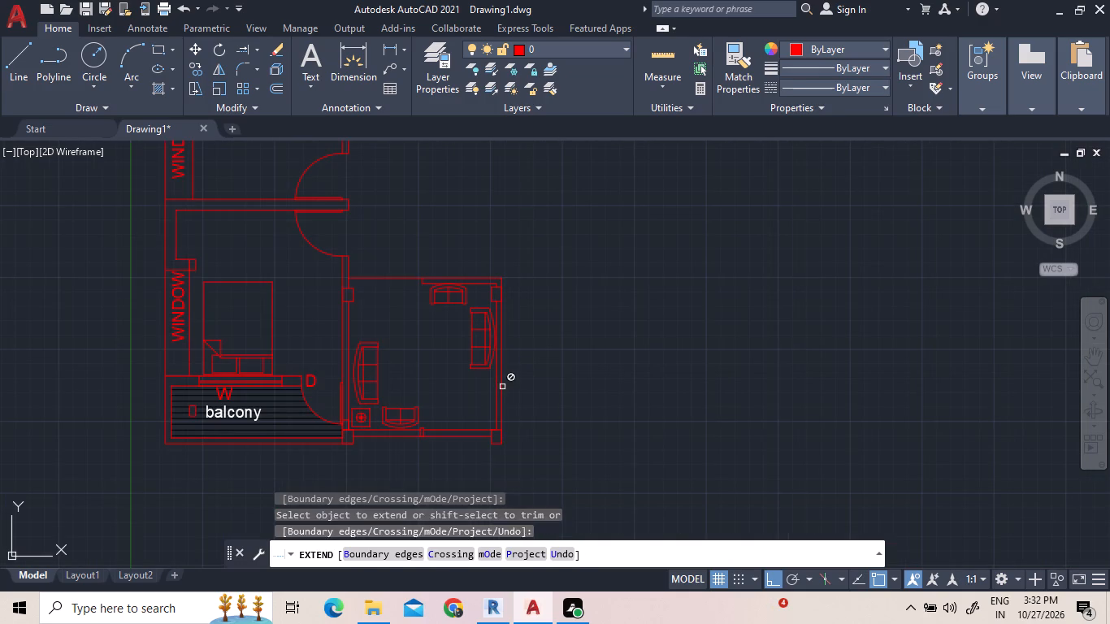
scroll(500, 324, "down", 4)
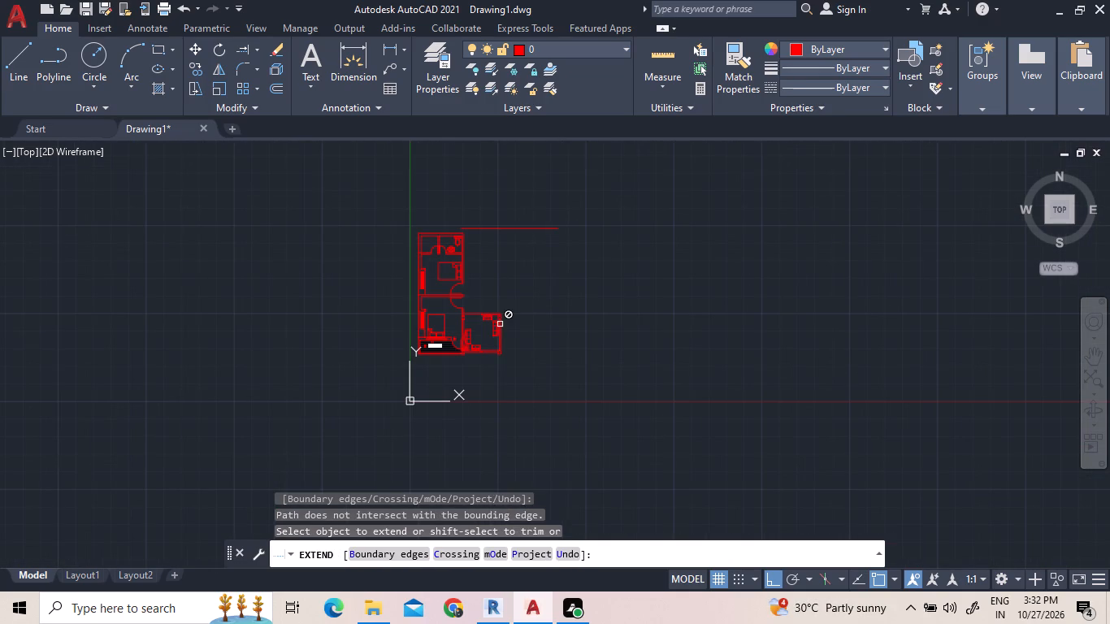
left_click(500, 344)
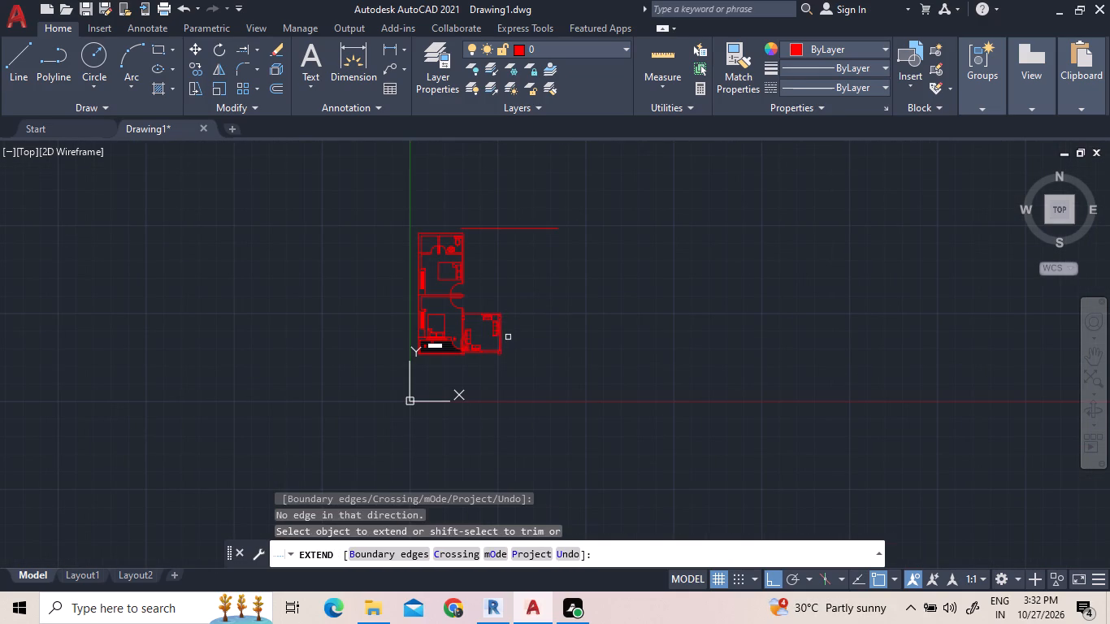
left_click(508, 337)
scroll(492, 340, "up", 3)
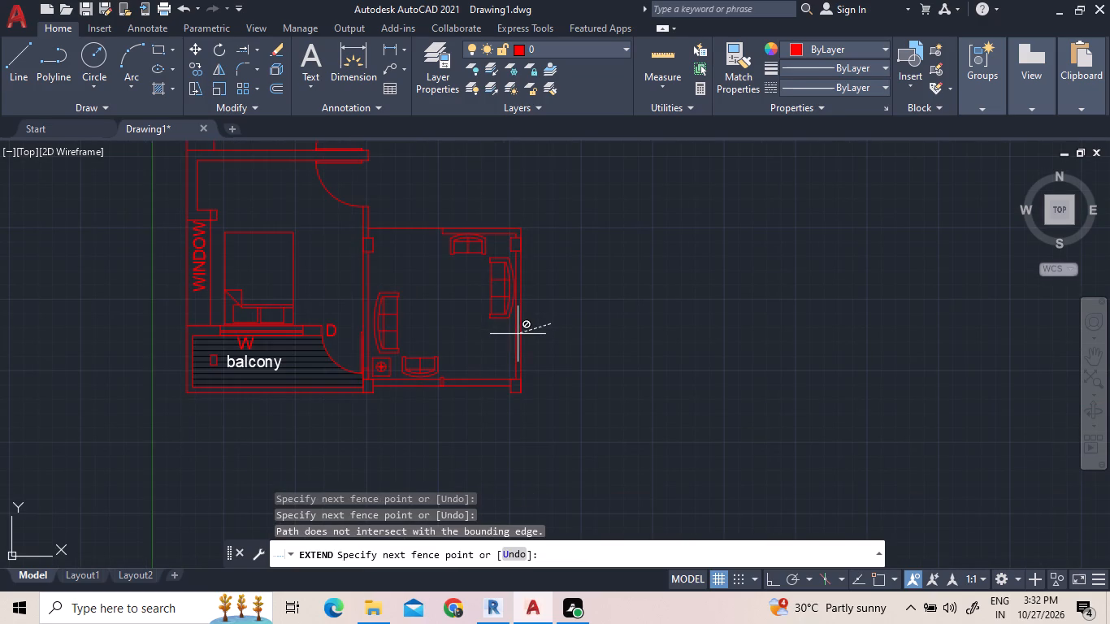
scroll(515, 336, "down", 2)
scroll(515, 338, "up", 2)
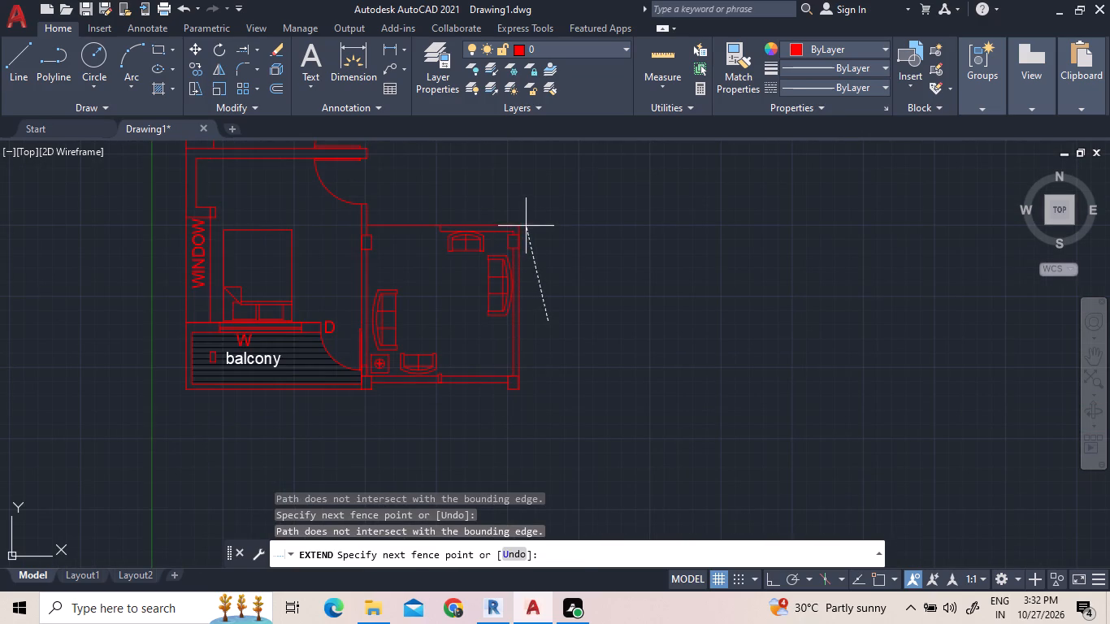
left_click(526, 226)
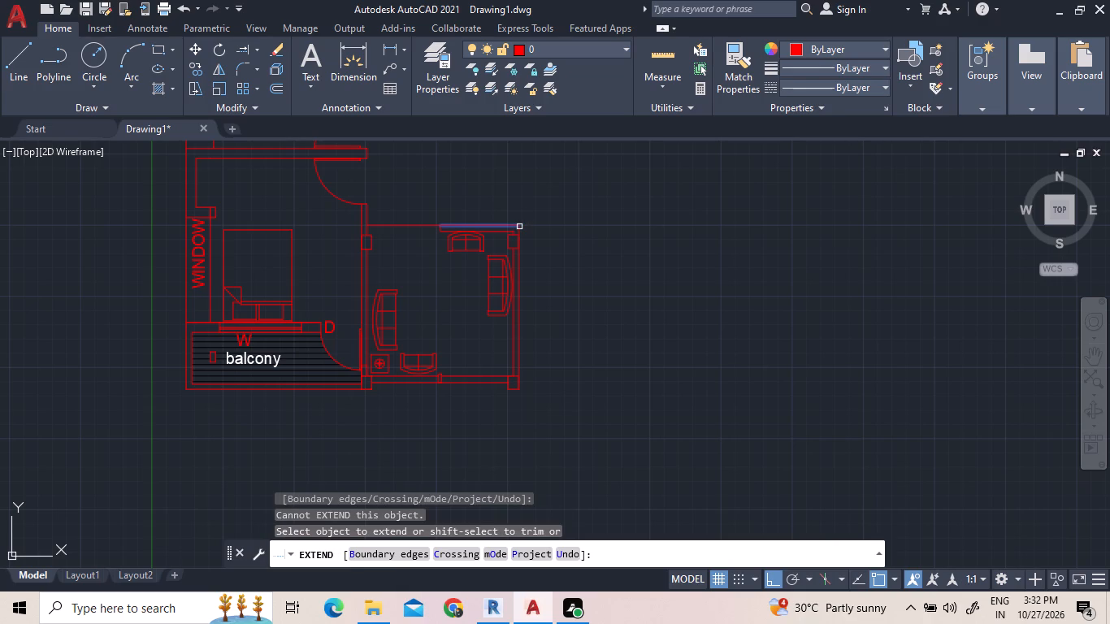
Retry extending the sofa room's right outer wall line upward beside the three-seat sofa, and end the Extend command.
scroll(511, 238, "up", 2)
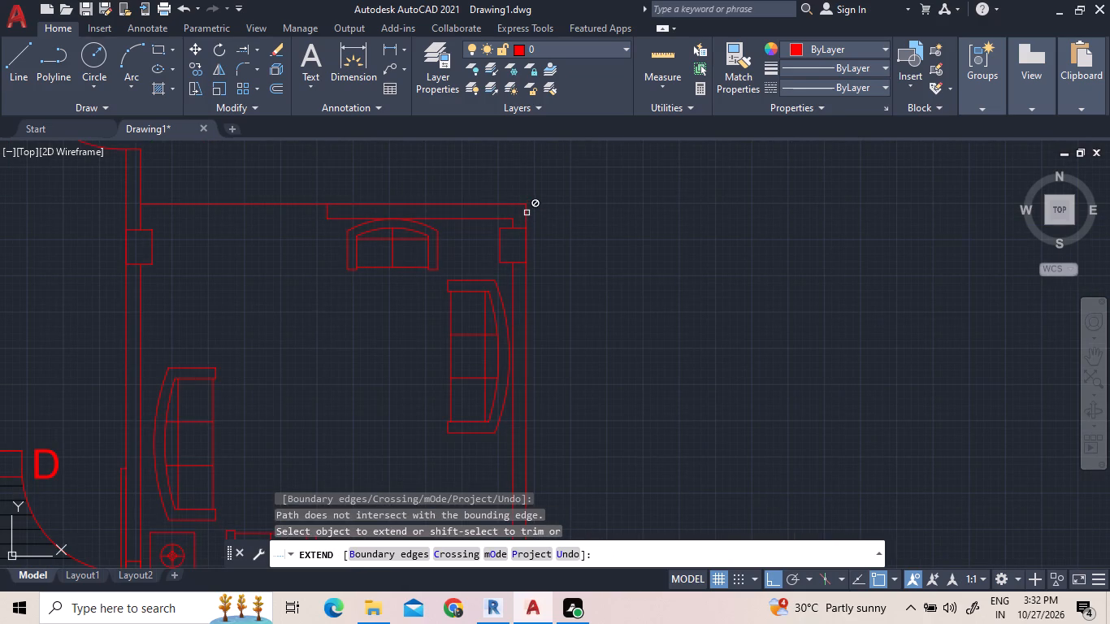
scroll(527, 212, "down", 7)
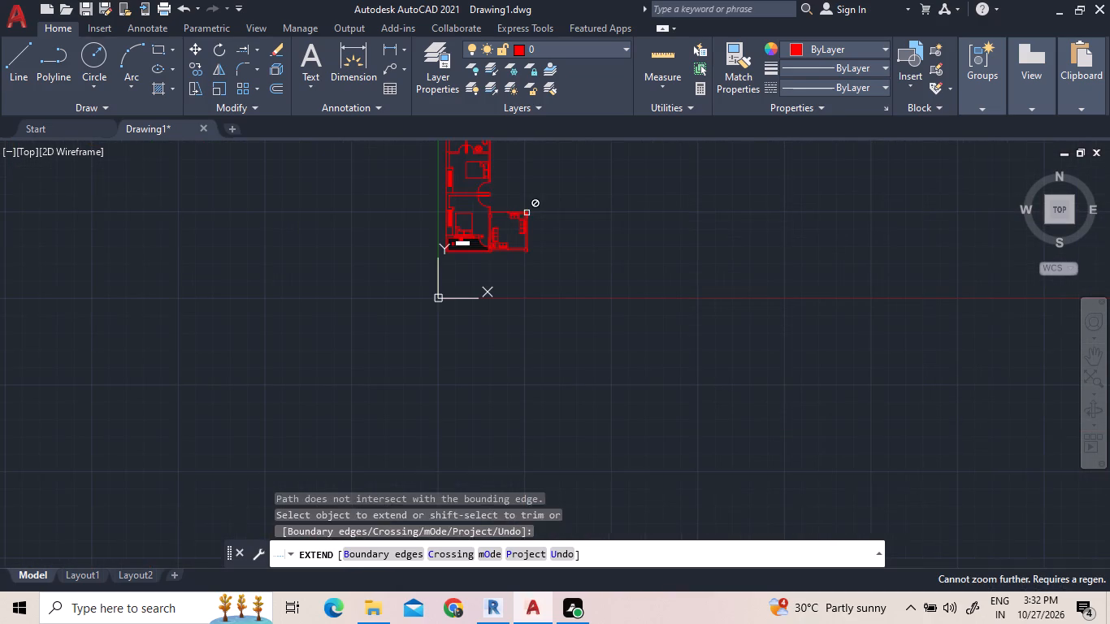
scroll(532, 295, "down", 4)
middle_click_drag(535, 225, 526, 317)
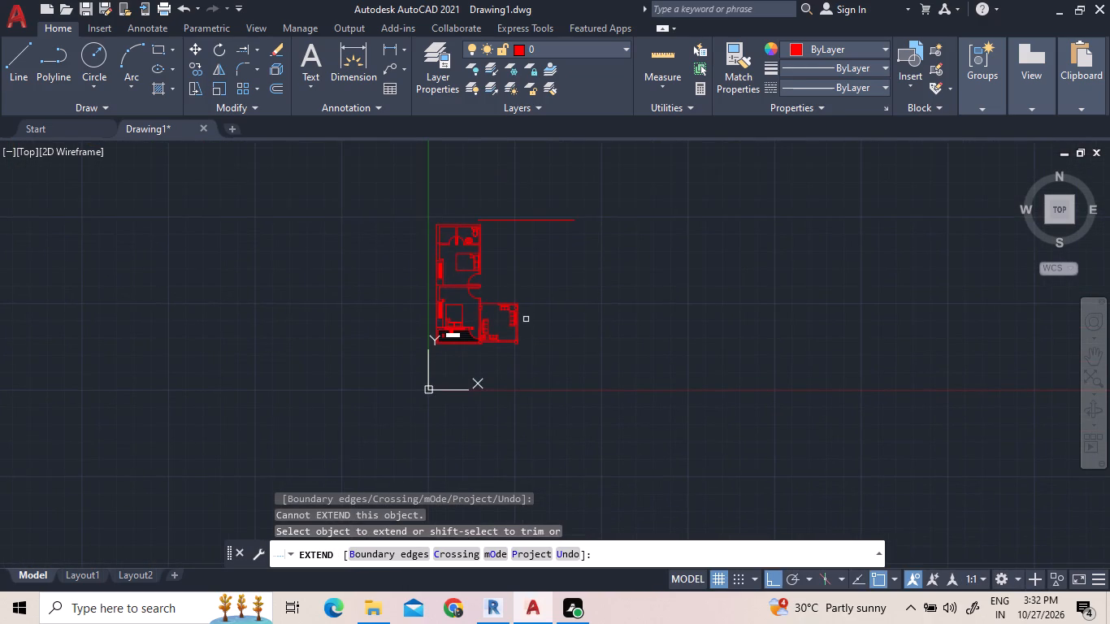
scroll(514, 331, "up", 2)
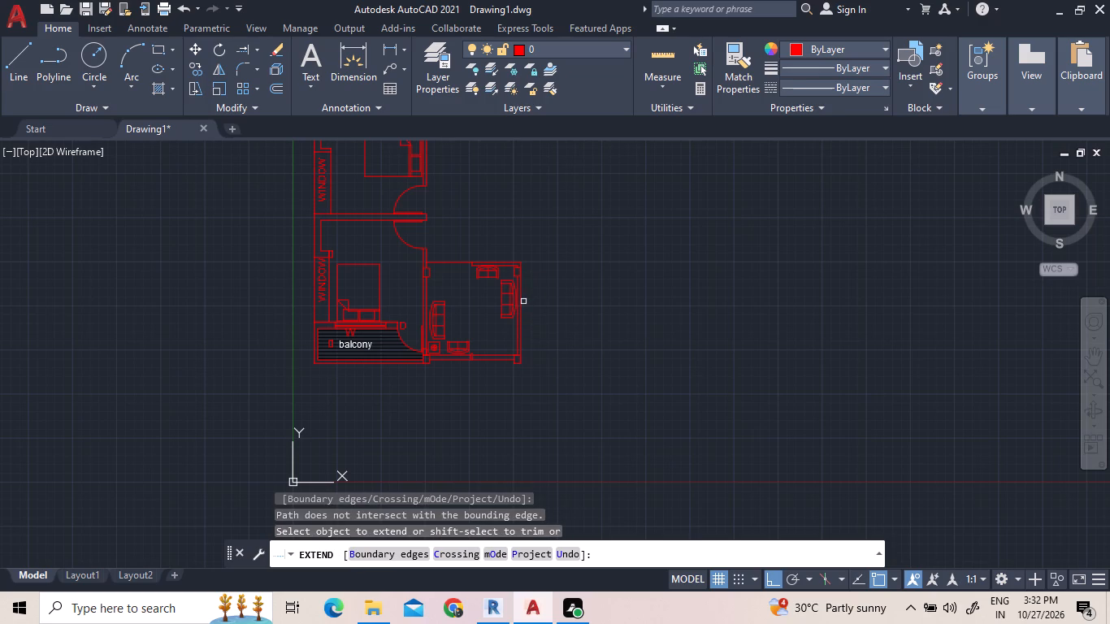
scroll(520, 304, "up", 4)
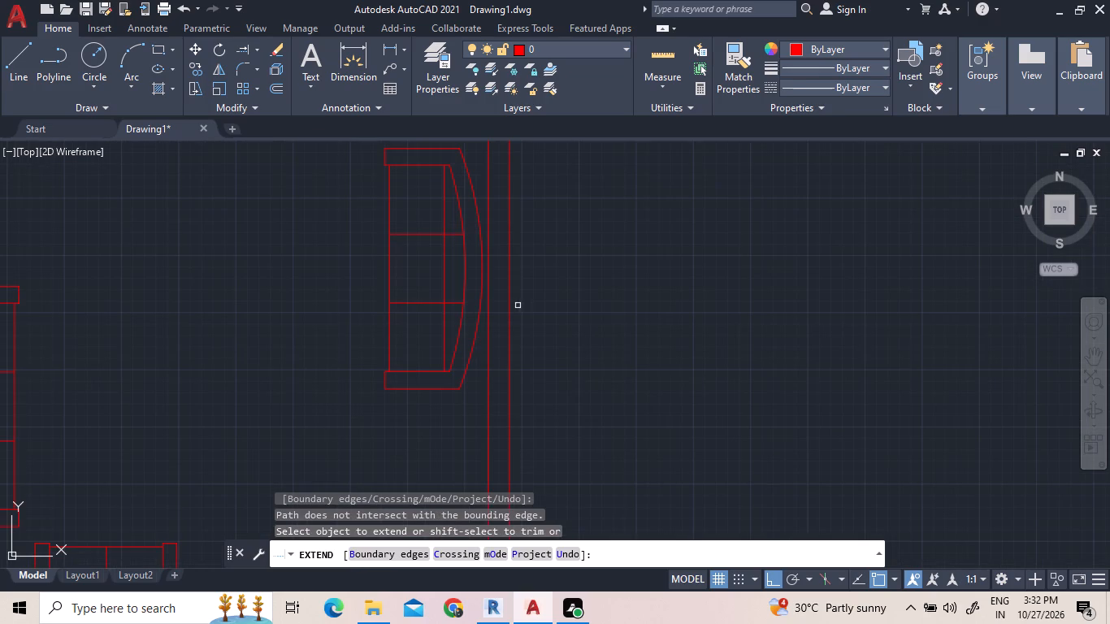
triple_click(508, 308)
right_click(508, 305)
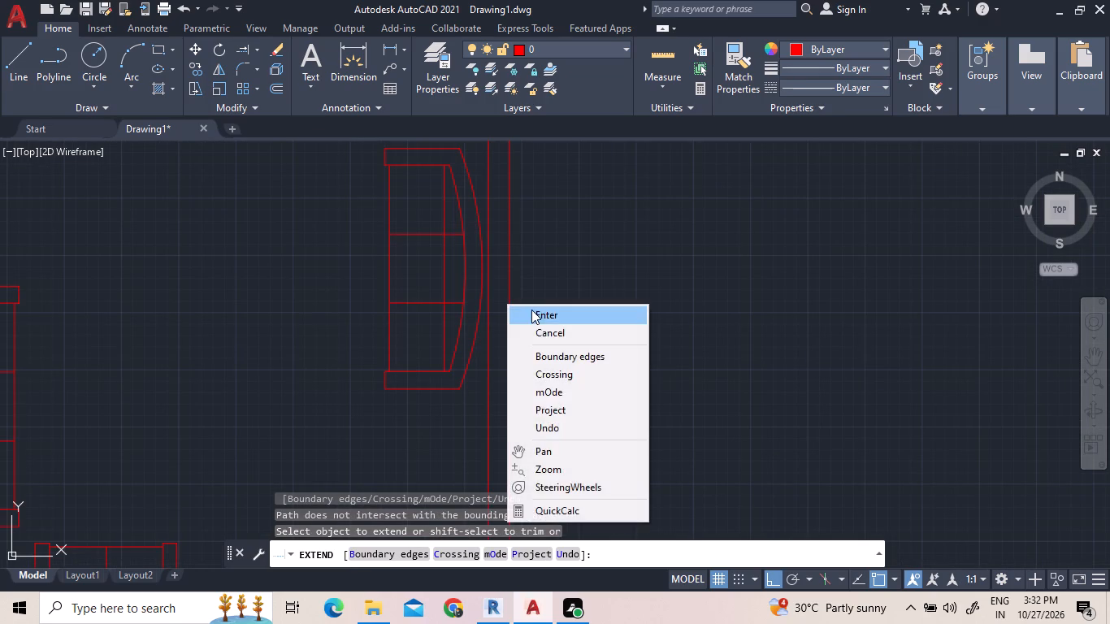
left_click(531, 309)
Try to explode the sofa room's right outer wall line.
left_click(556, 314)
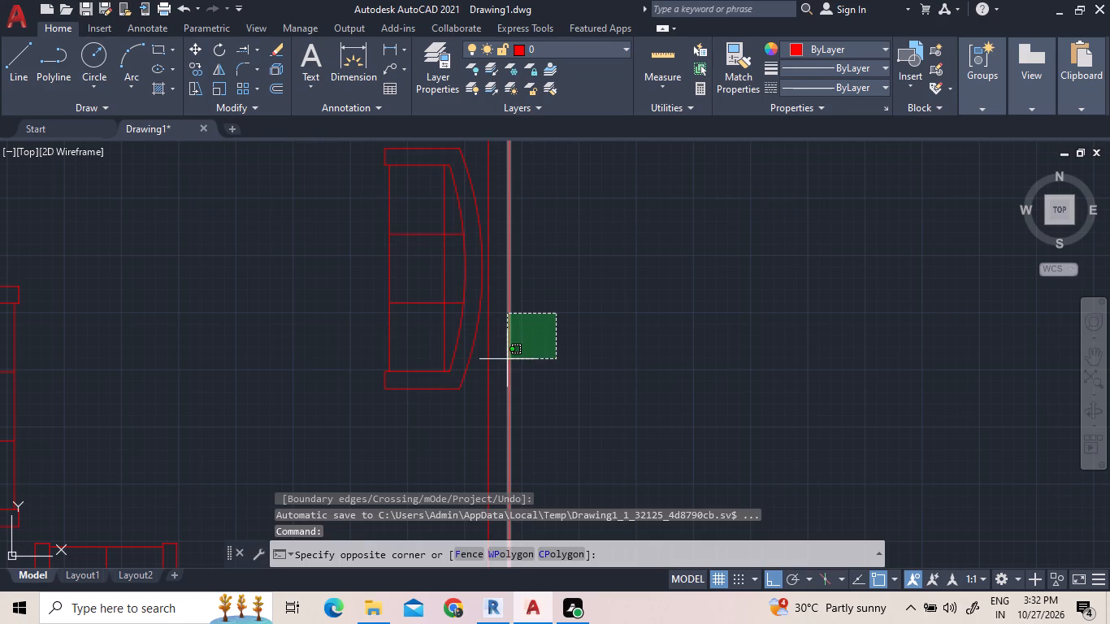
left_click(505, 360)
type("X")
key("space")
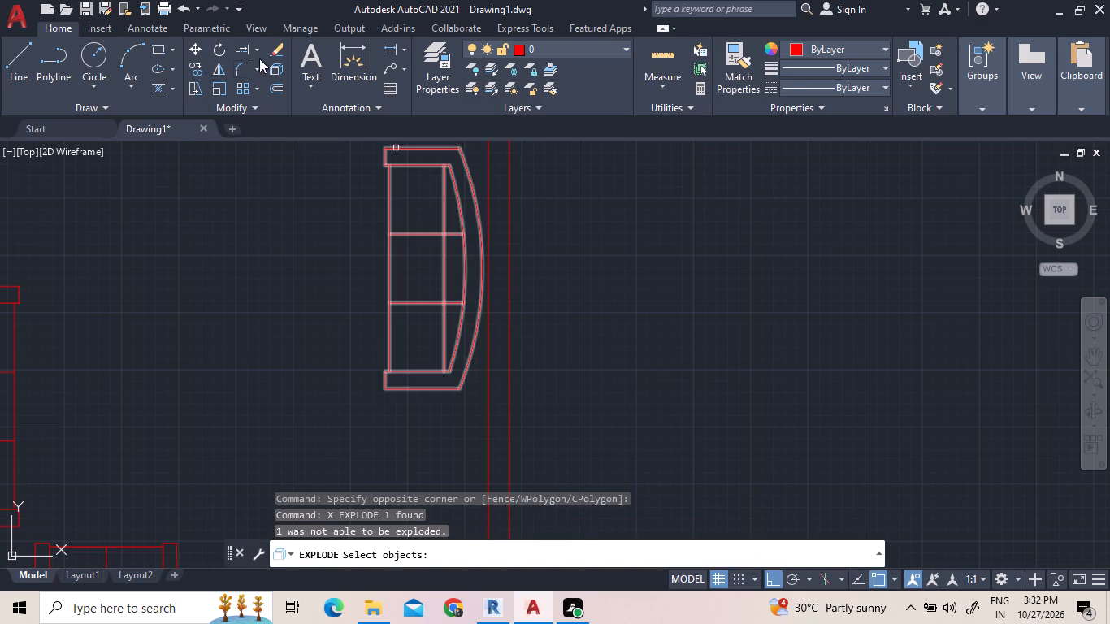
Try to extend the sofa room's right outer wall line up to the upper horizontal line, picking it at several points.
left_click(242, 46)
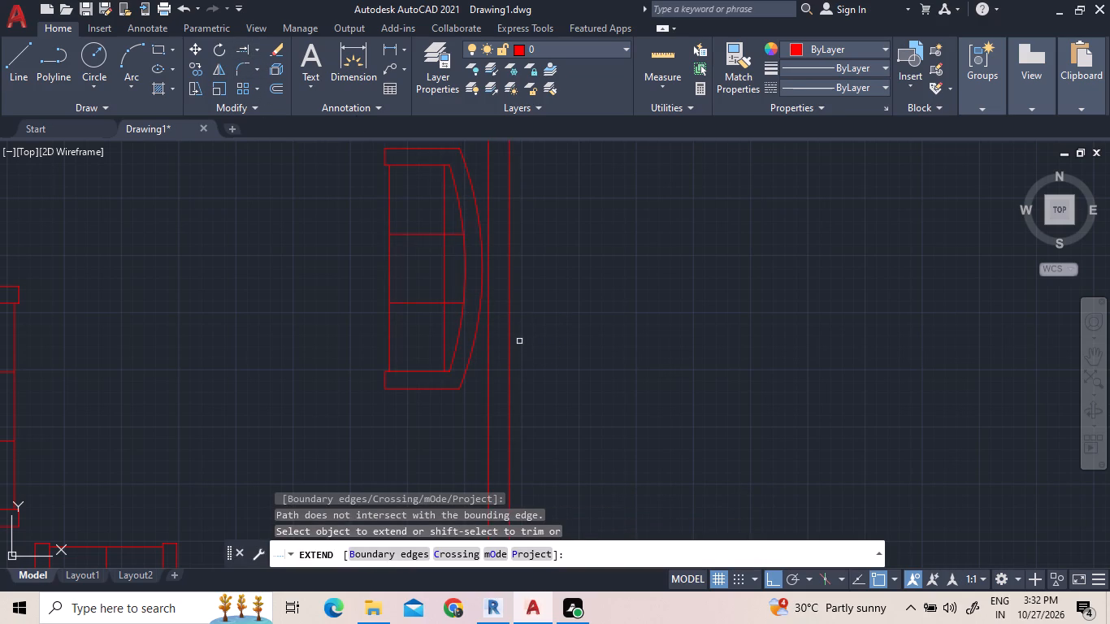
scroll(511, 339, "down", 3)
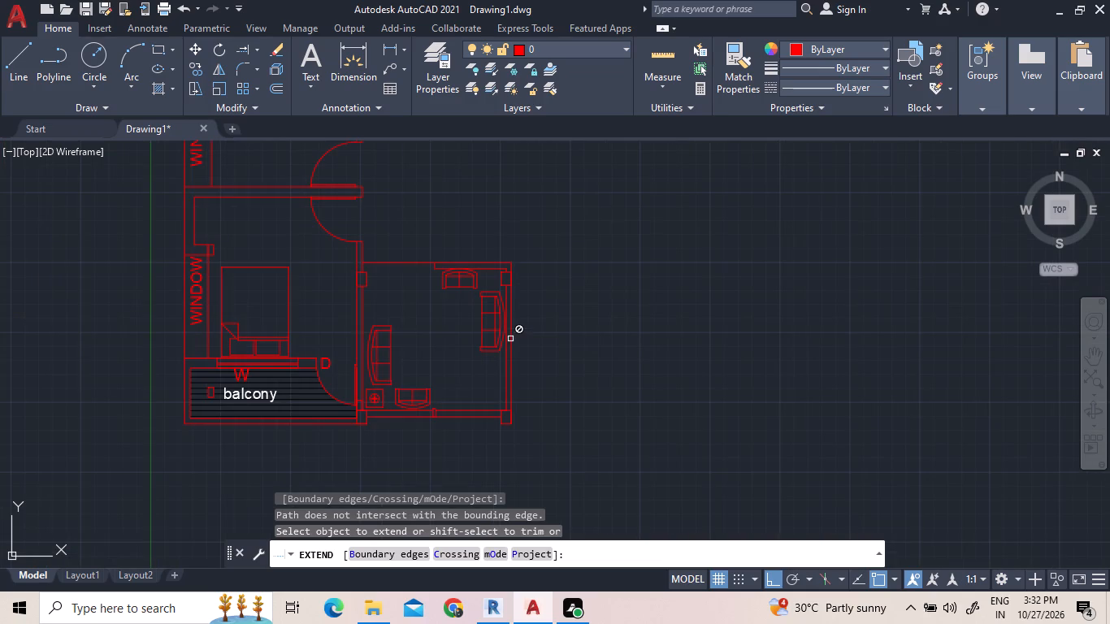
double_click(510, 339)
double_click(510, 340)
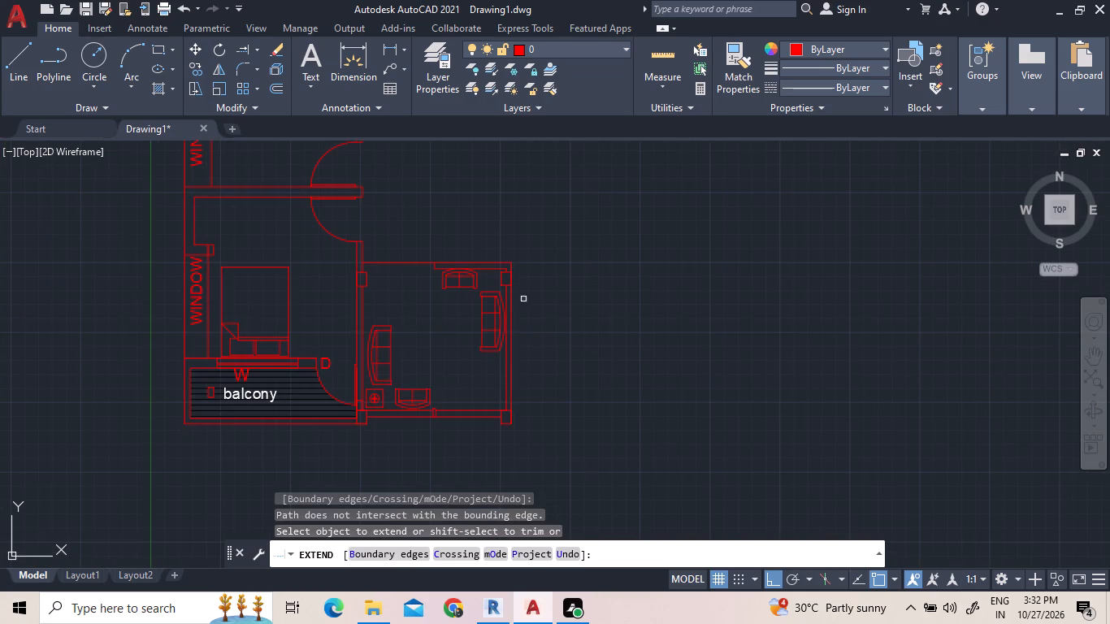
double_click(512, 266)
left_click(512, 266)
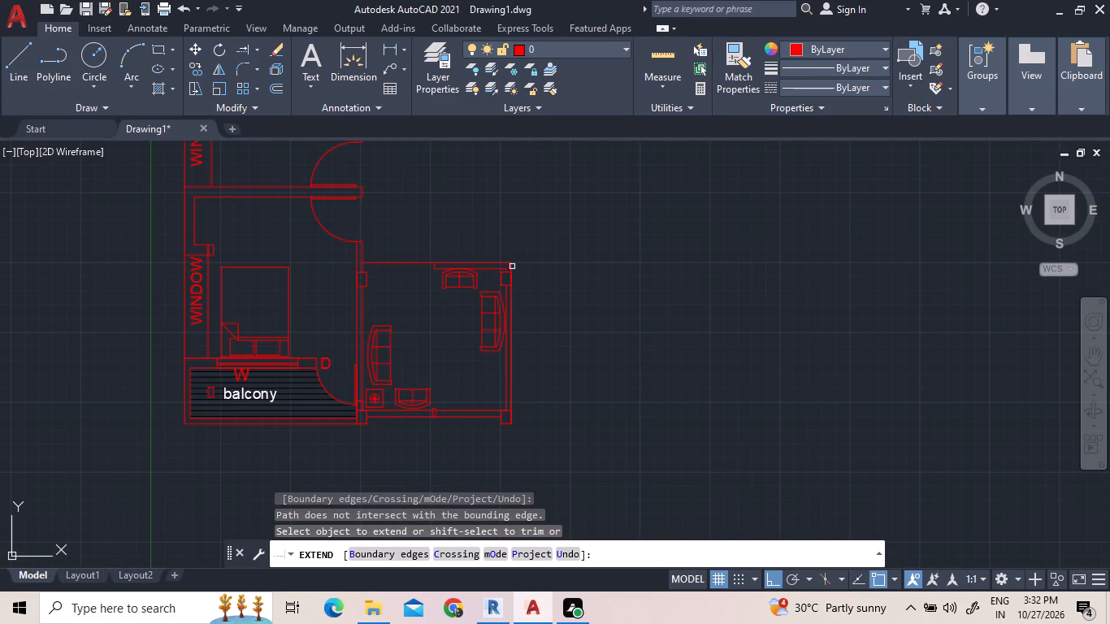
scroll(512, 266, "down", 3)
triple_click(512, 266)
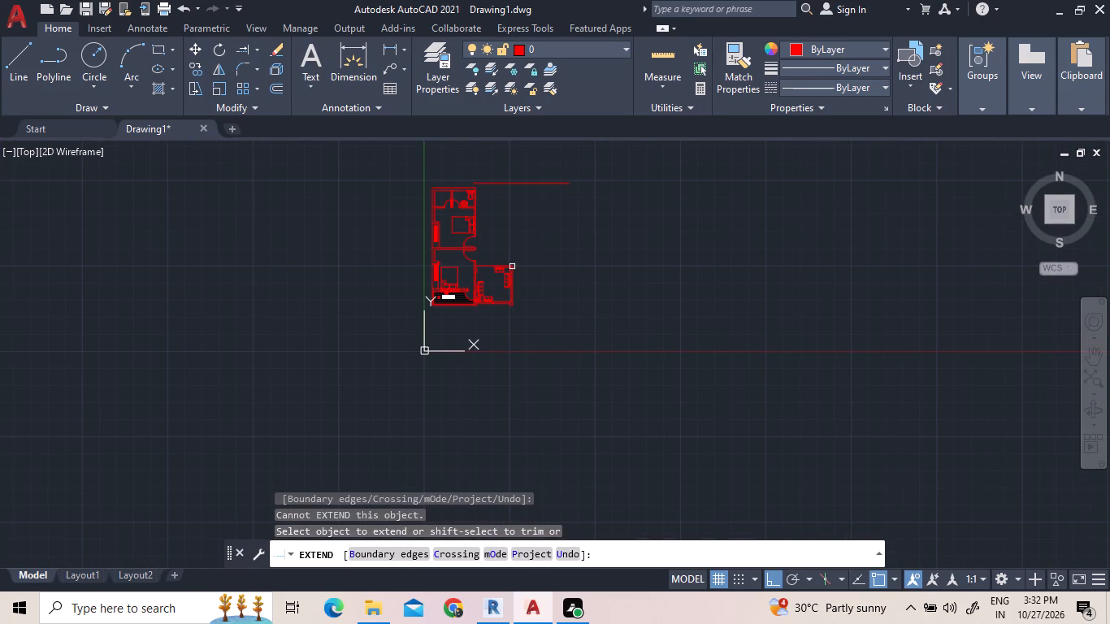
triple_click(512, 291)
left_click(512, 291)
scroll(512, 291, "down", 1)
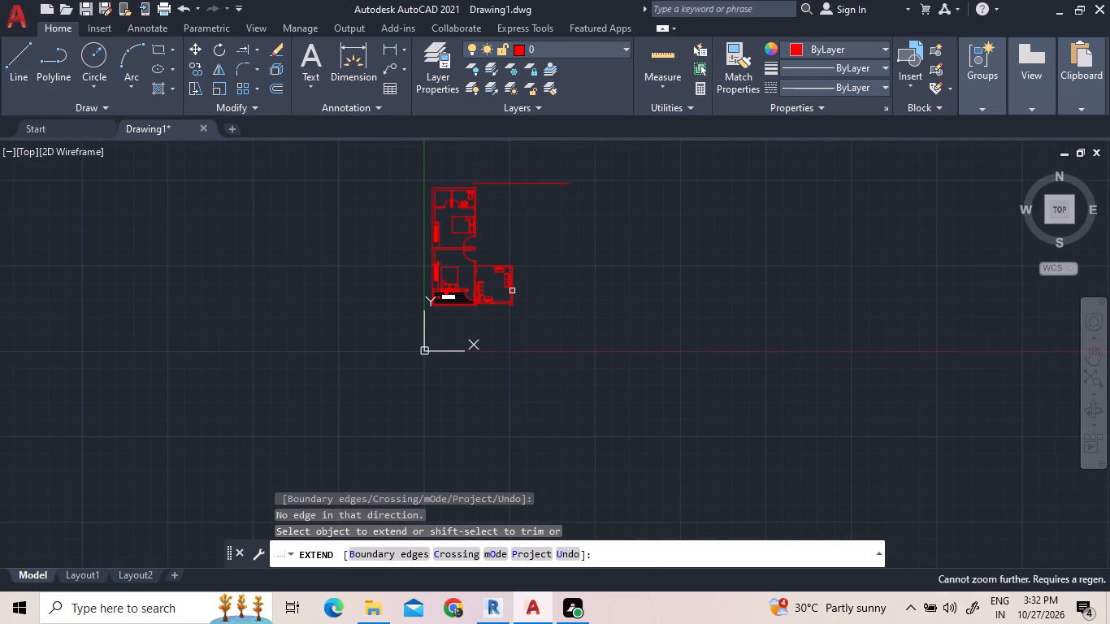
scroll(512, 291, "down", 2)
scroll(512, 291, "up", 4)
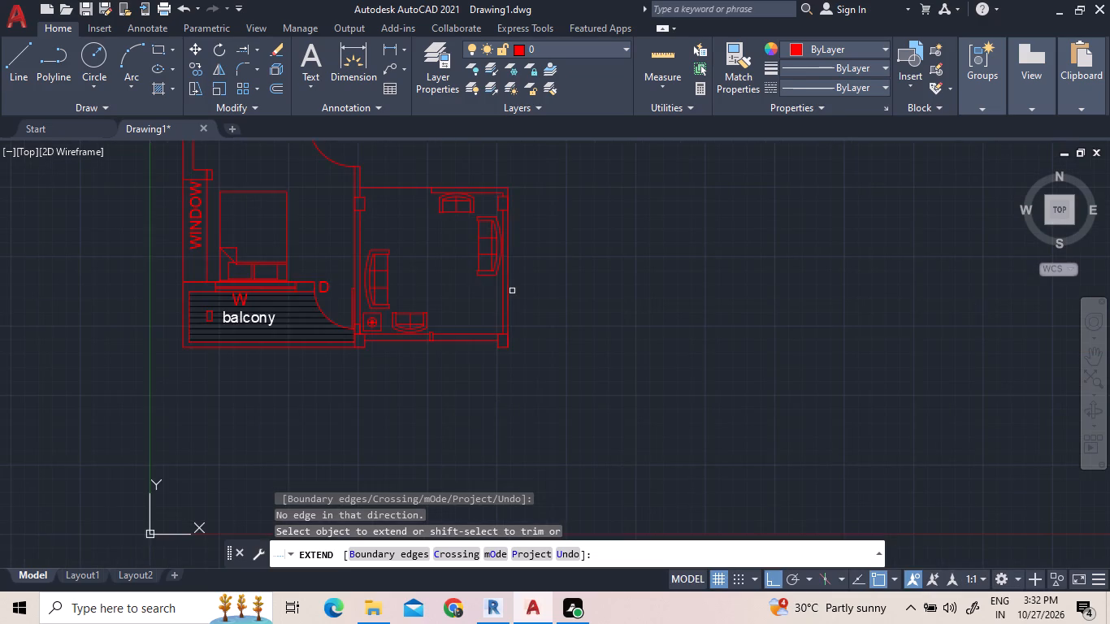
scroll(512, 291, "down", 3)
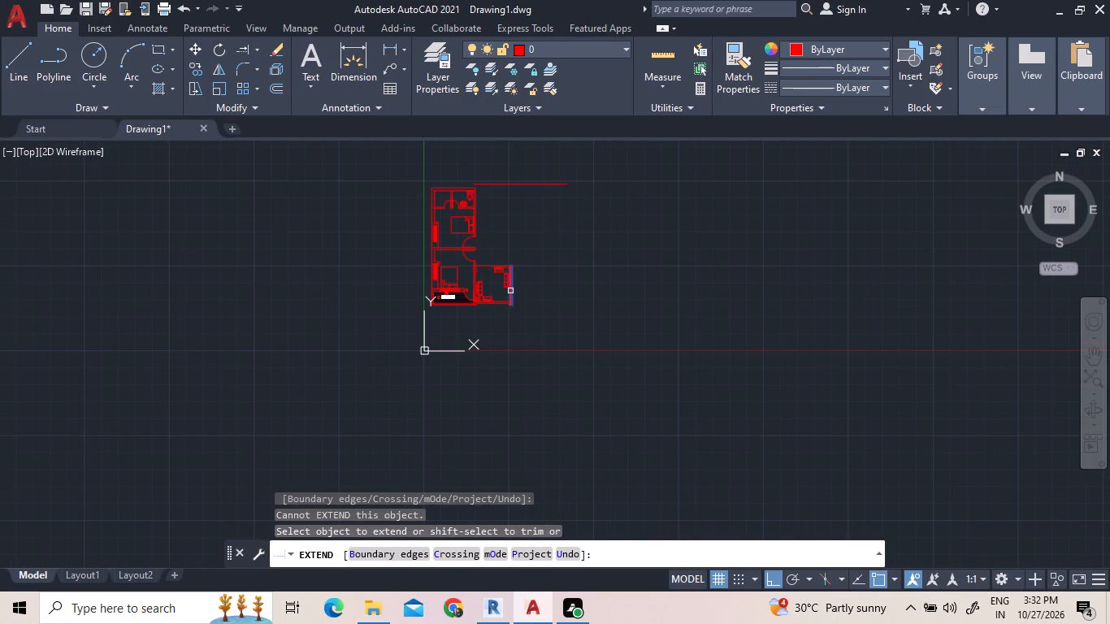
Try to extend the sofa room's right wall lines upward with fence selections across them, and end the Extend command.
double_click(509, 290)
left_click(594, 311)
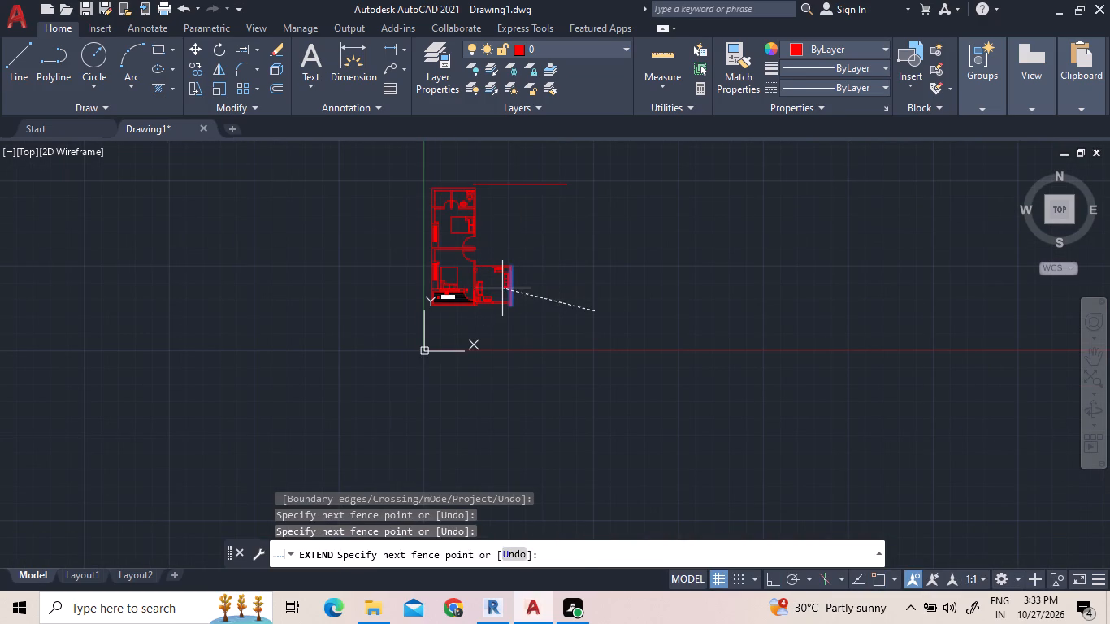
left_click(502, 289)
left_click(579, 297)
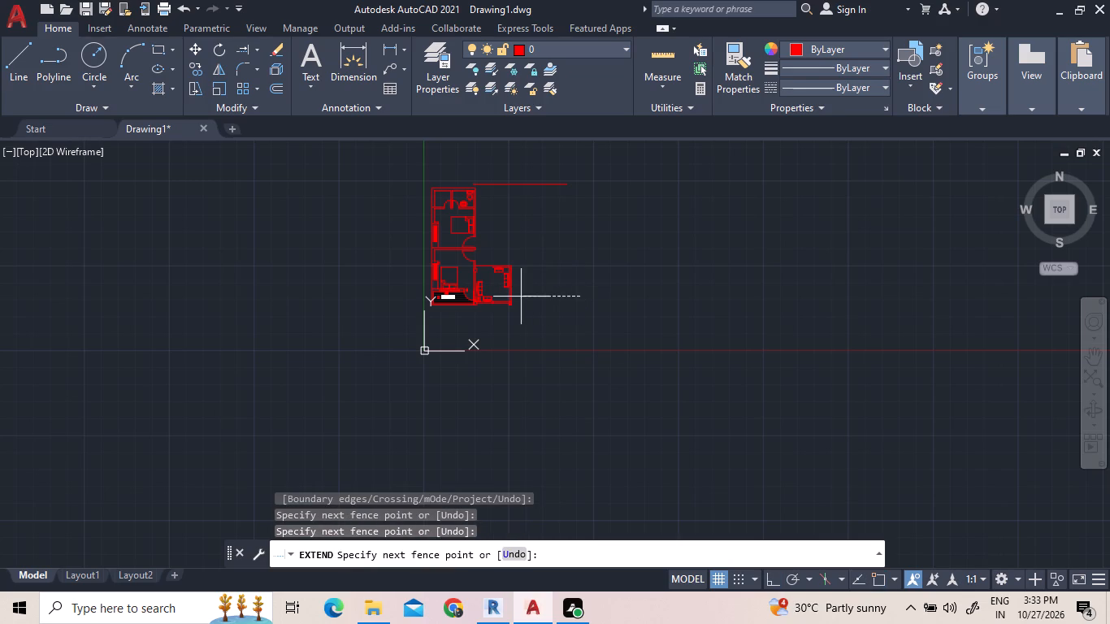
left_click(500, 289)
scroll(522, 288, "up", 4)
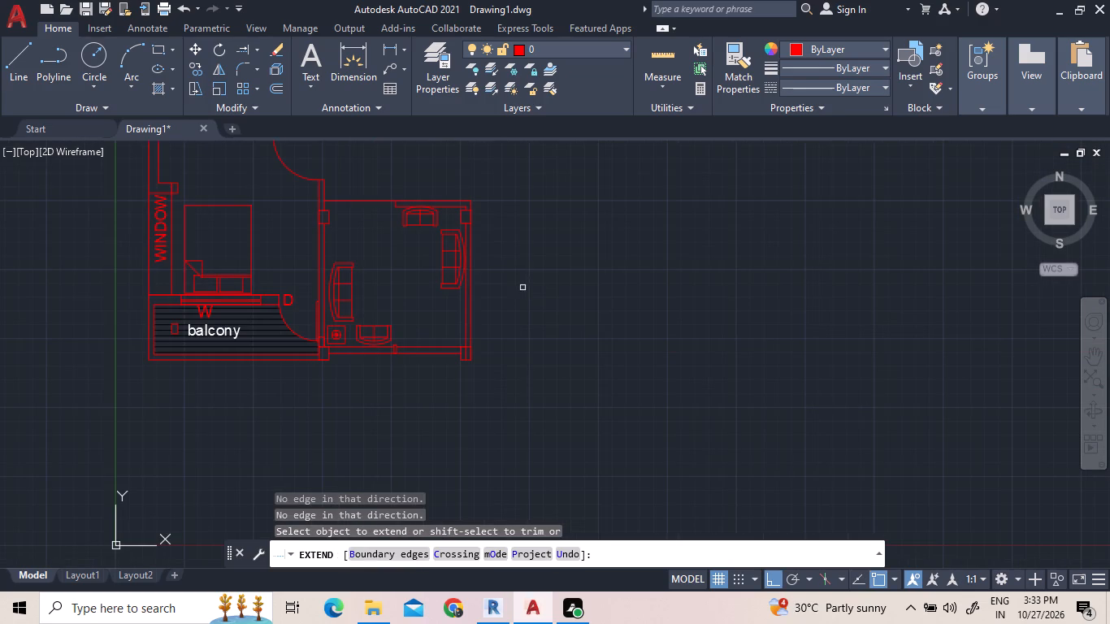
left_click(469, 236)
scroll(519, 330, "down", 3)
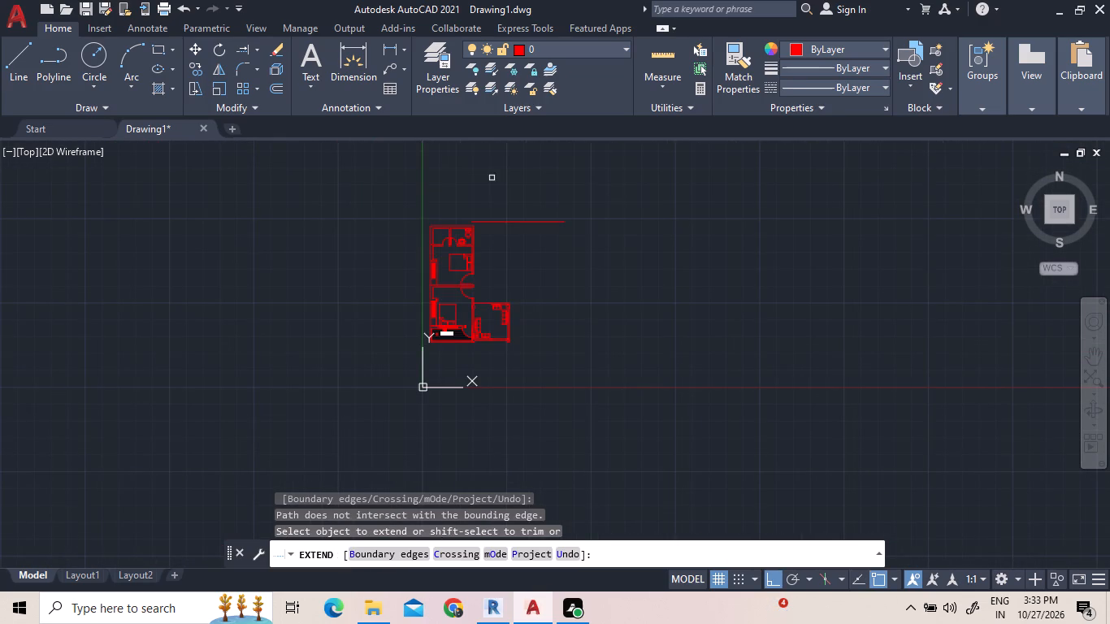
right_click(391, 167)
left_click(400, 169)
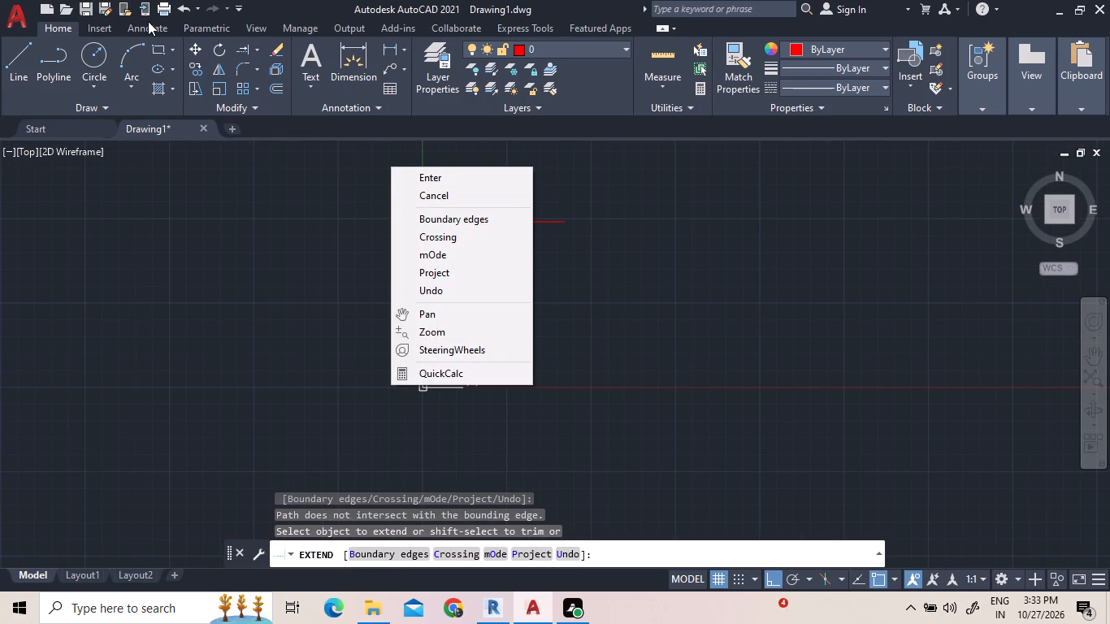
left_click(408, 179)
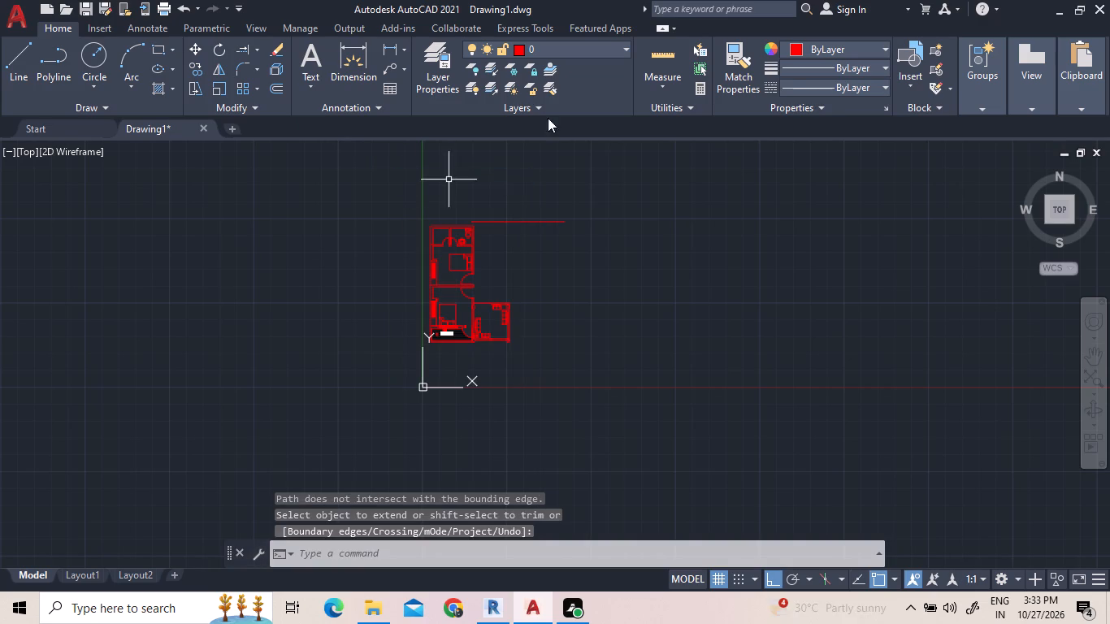
Draw a vertical line about 25' long from the sofa room's top-right corner up to the upper horizontal line.
scroll(531, 197, "up", 1)
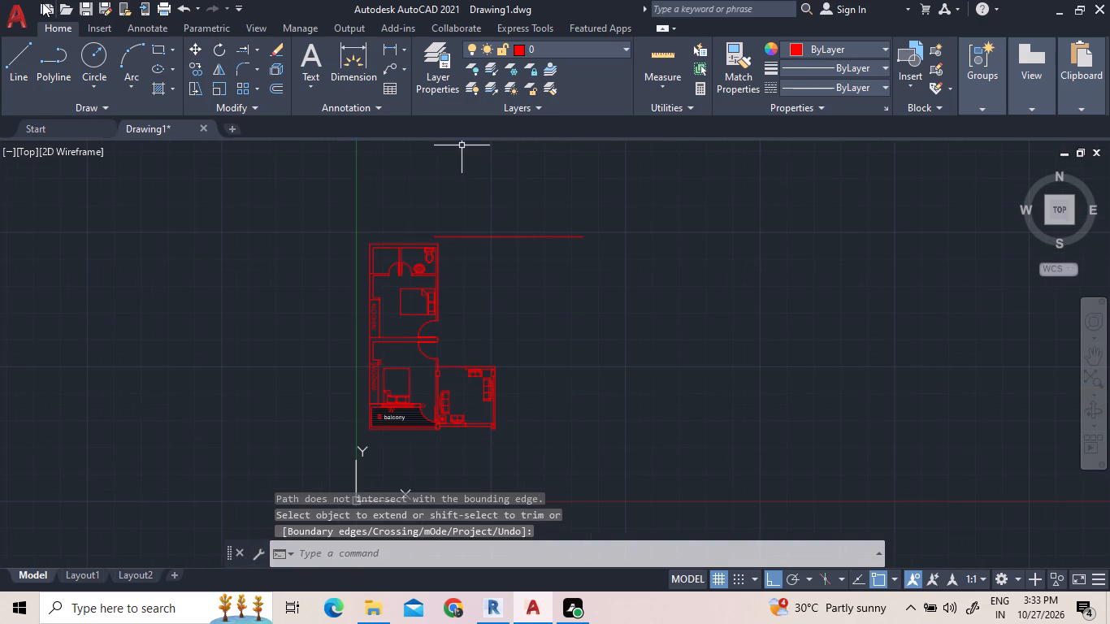
left_click(32, 61)
scroll(488, 361, "up", 3)
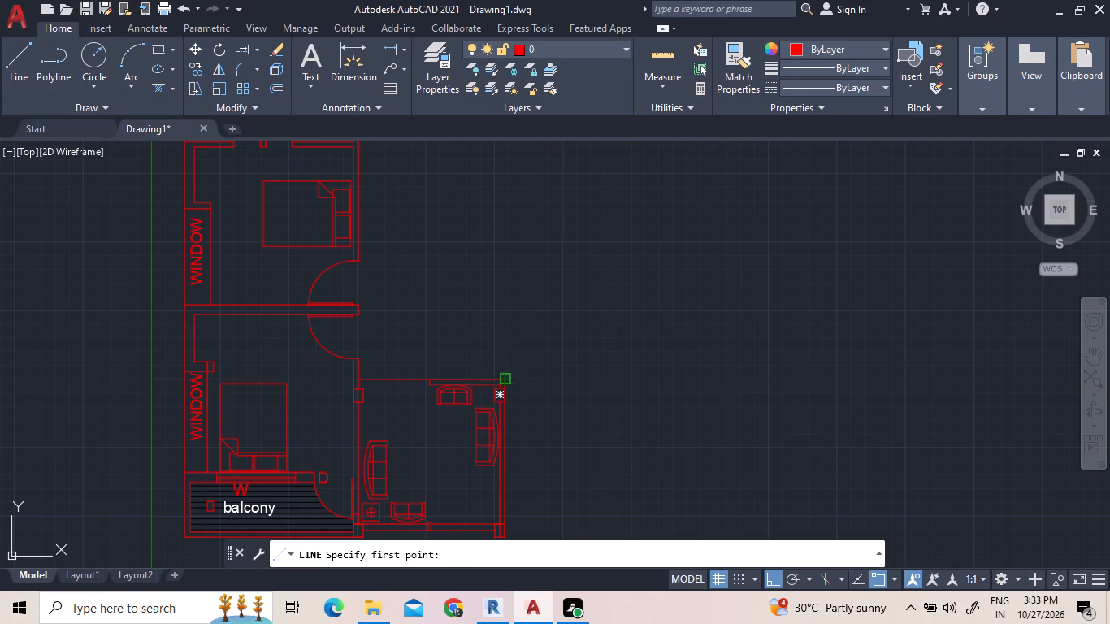
left_click(505, 379)
scroll(545, 190, "down", 4)
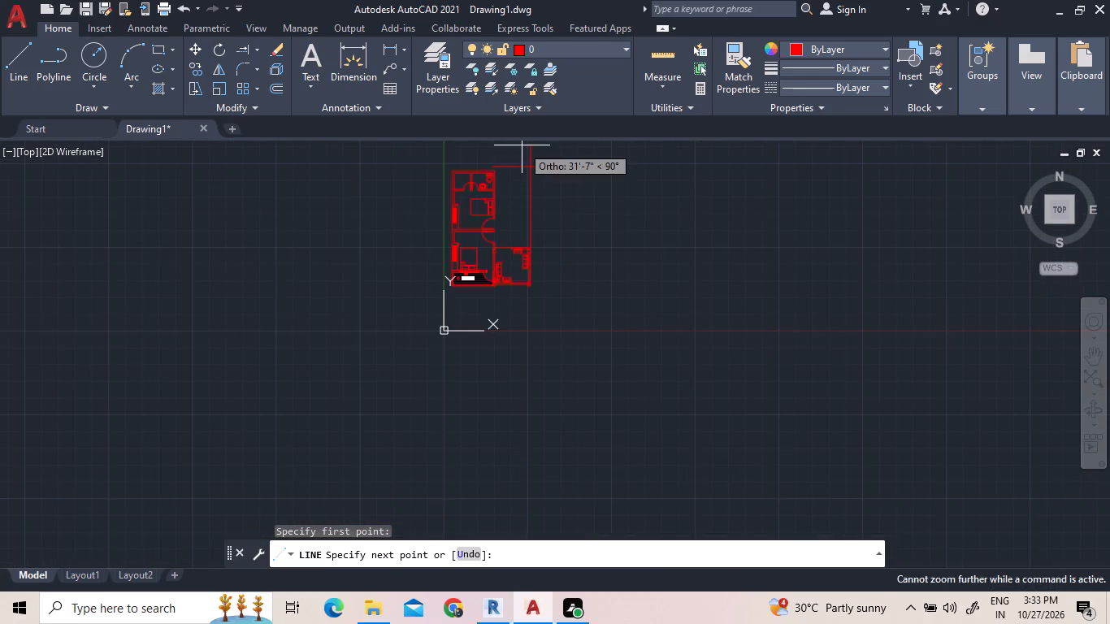
scroll(522, 145, "up", 4)
scroll(557, 280, "up", 3)
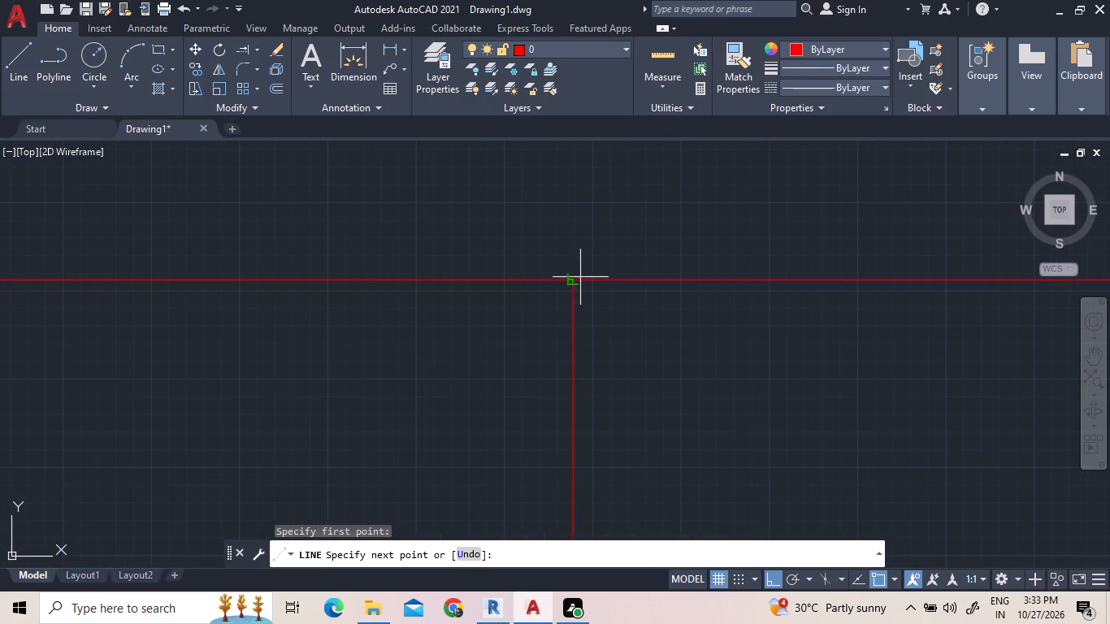
scroll(574, 277, "up", 4)
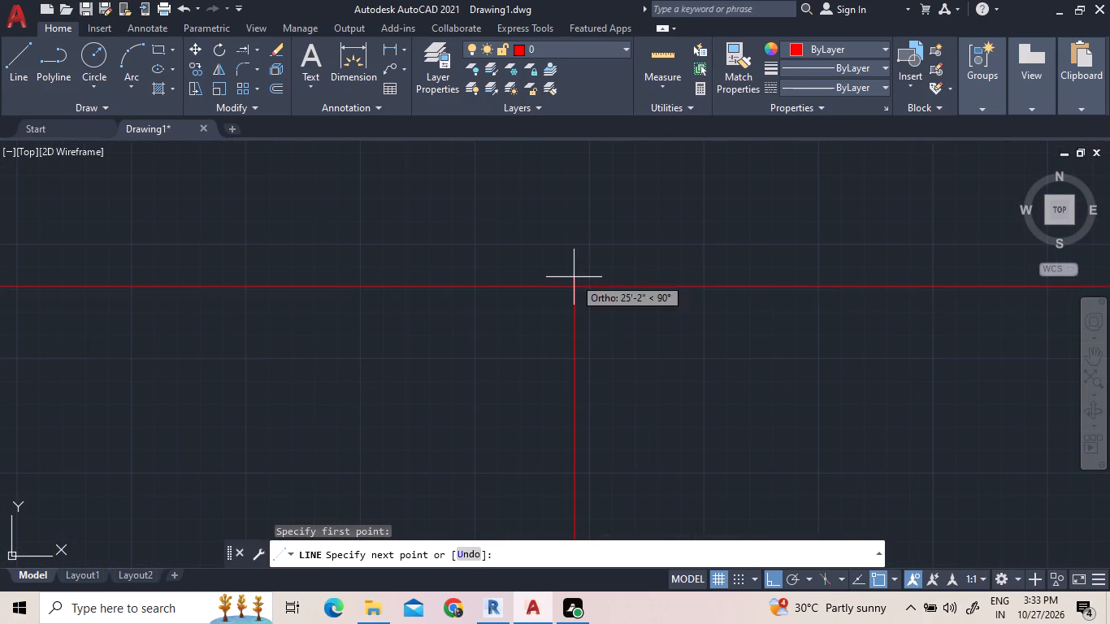
left_click(573, 276)
right_click(554, 193)
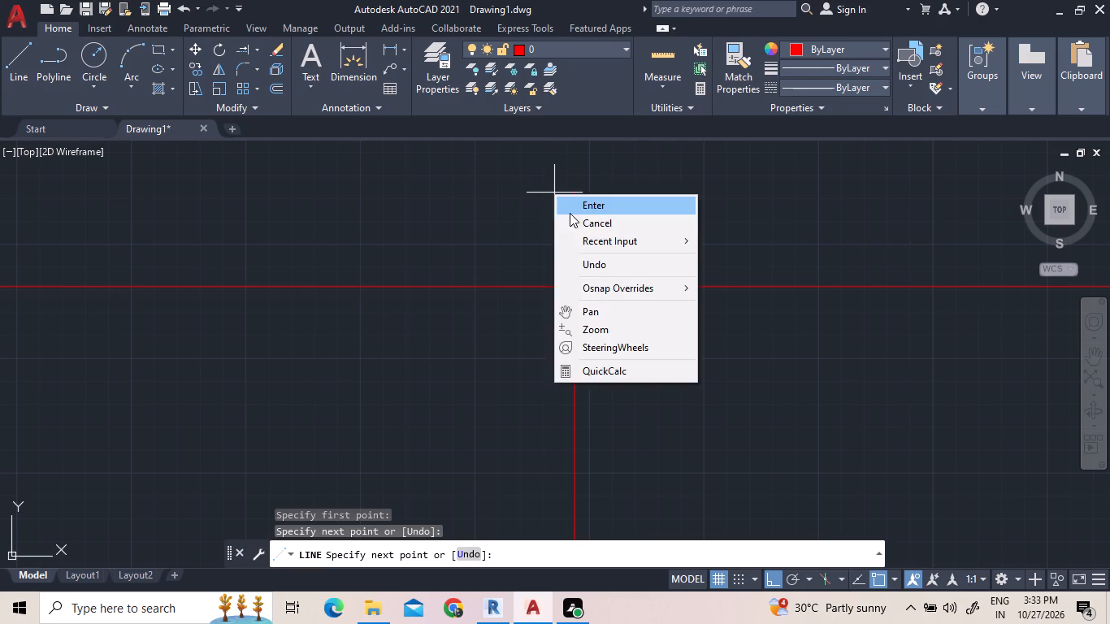
left_click(570, 211)
Offset the new vertical wall line 5" inward, toward the bedrooms.
scroll(582, 222, "down", 11)
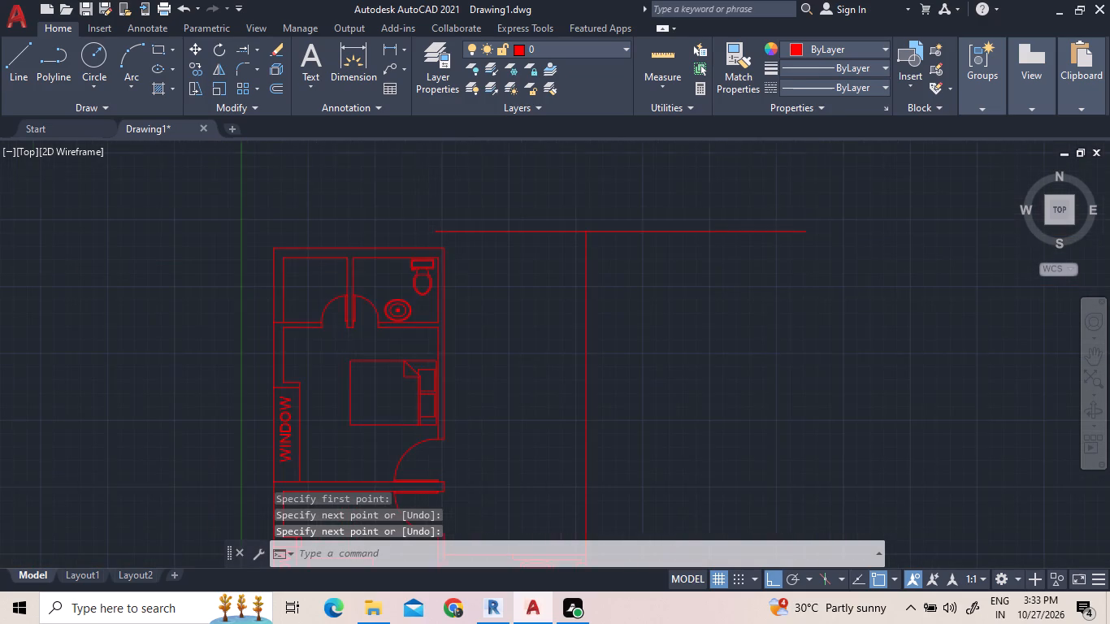
scroll(594, 448, "up", 3)
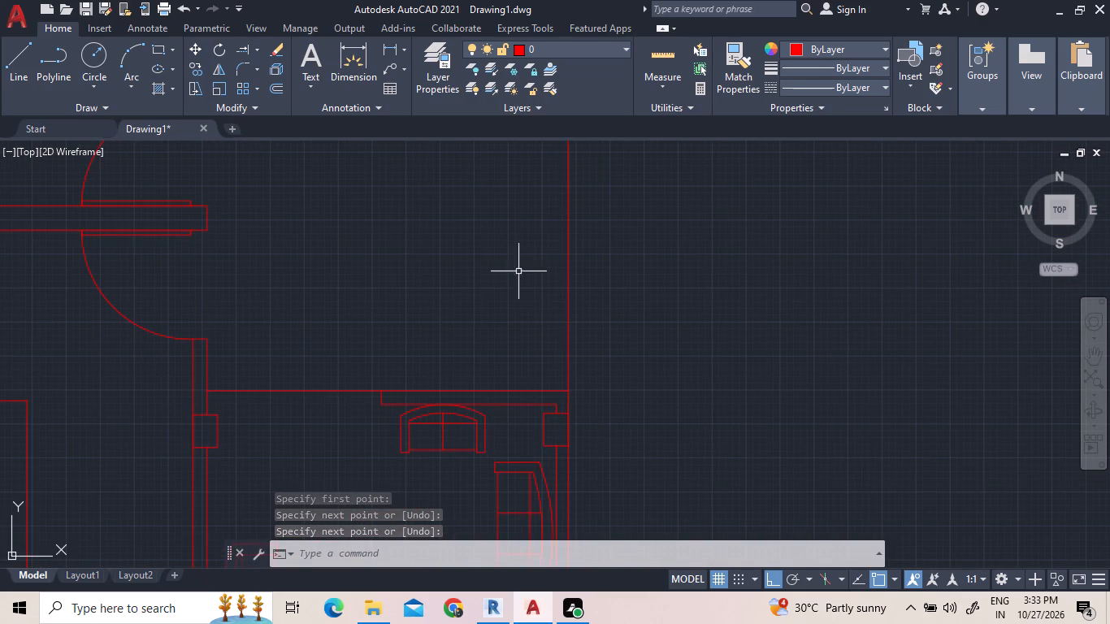
left_click(282, 90)
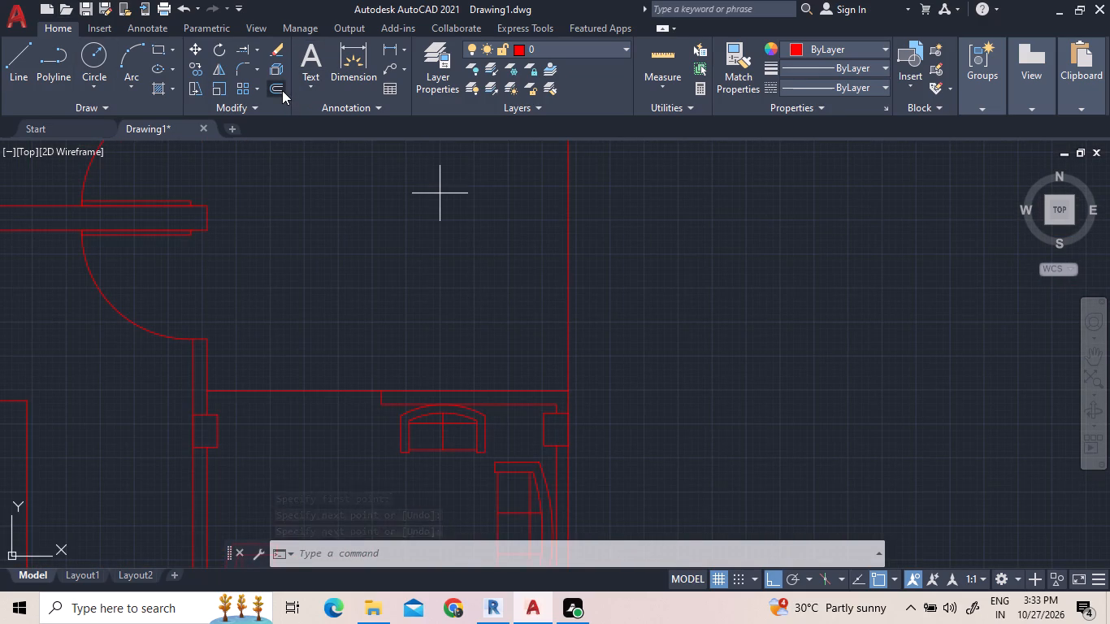
key("5")
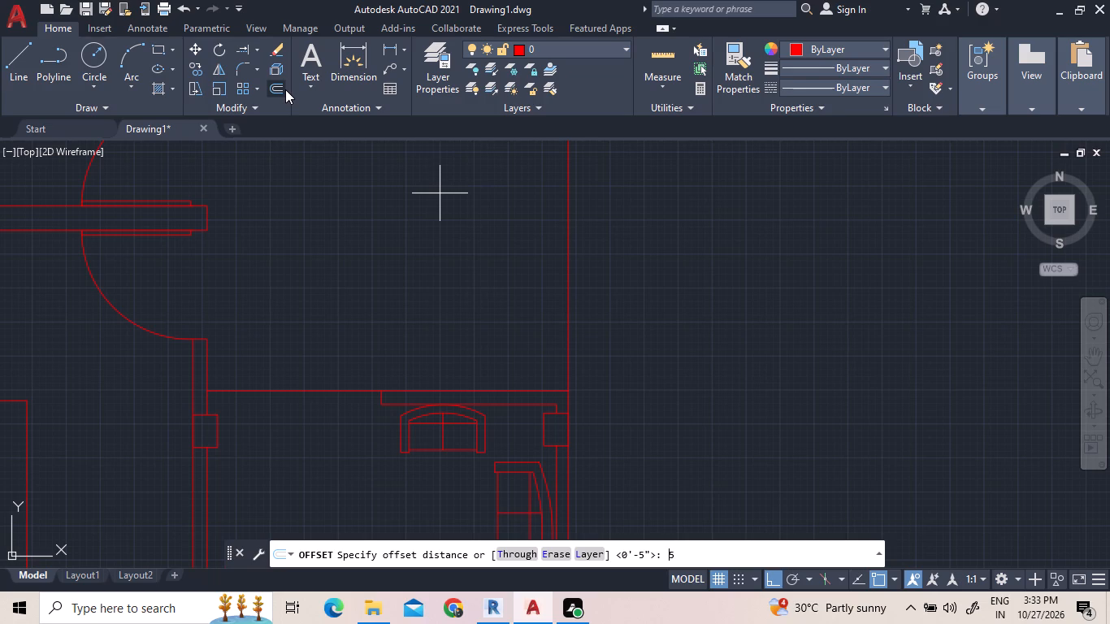
key("shift+quotedbl")
key("Return")
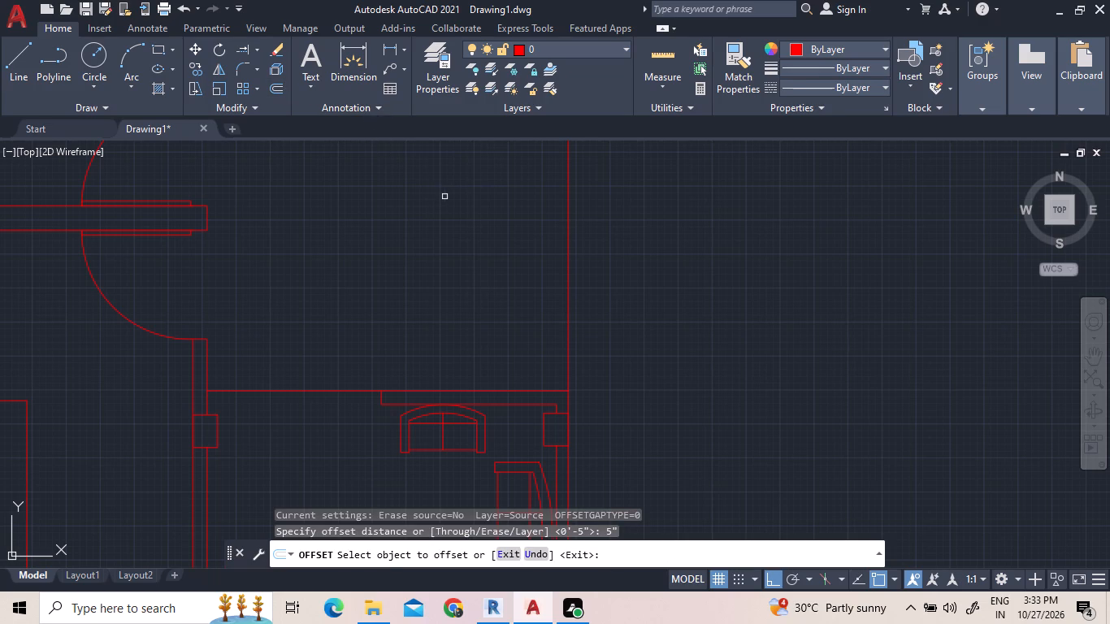
left_click(568, 268)
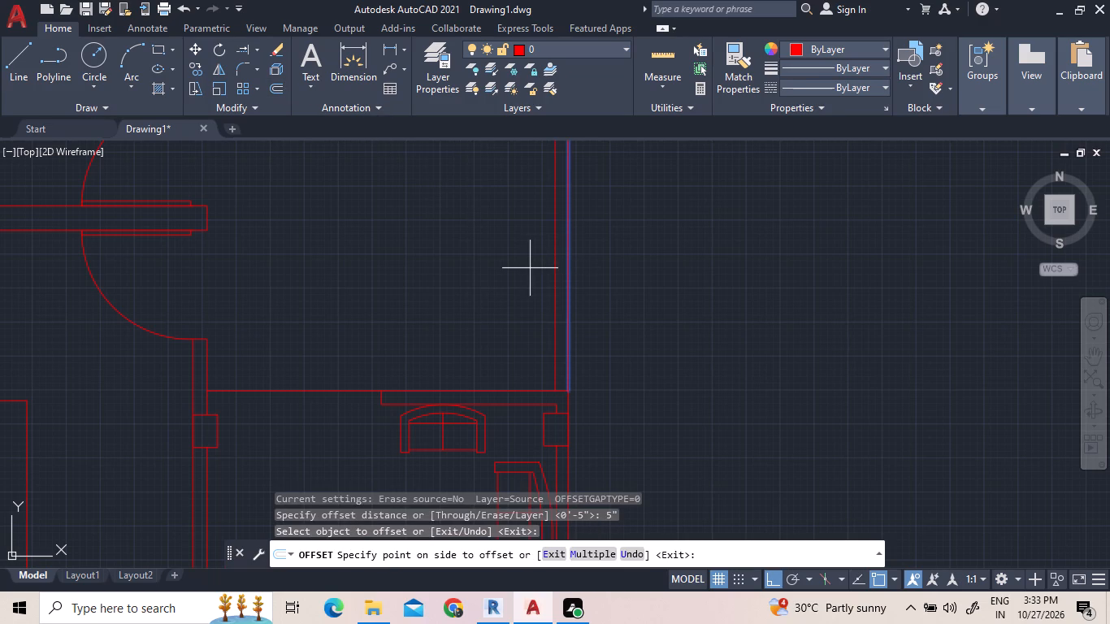
left_click(539, 272)
Extend both lines of the wall between the two bedrooms rightward to the new vertical wall's inner line.
scroll(640, 384, "down", 2)
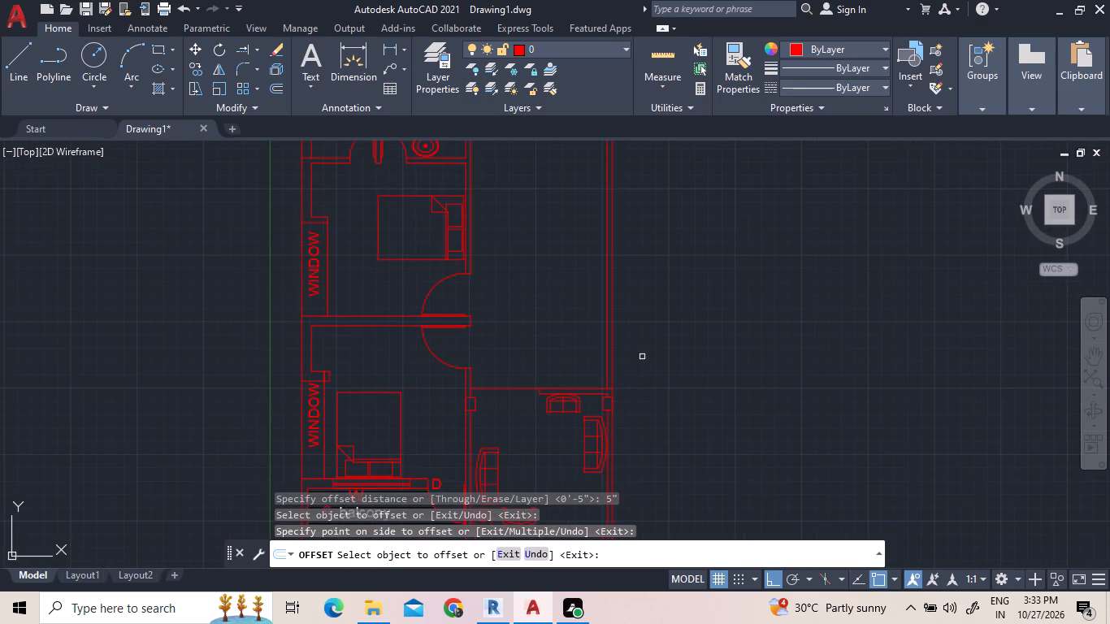
middle_click_drag(642, 355, 496, 380)
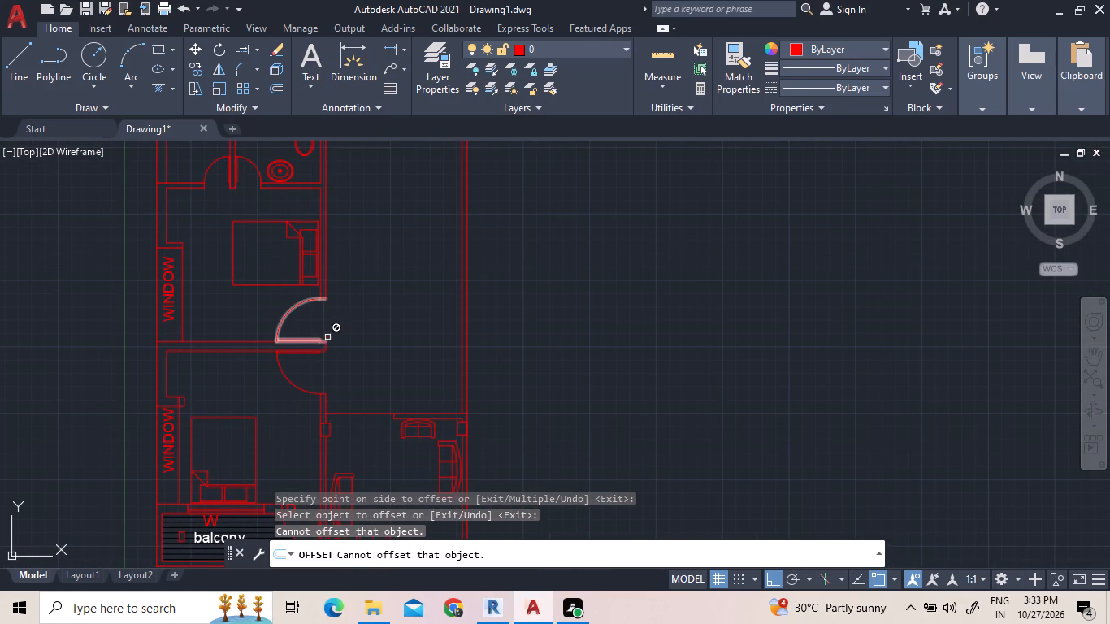
left_click(241, 50)
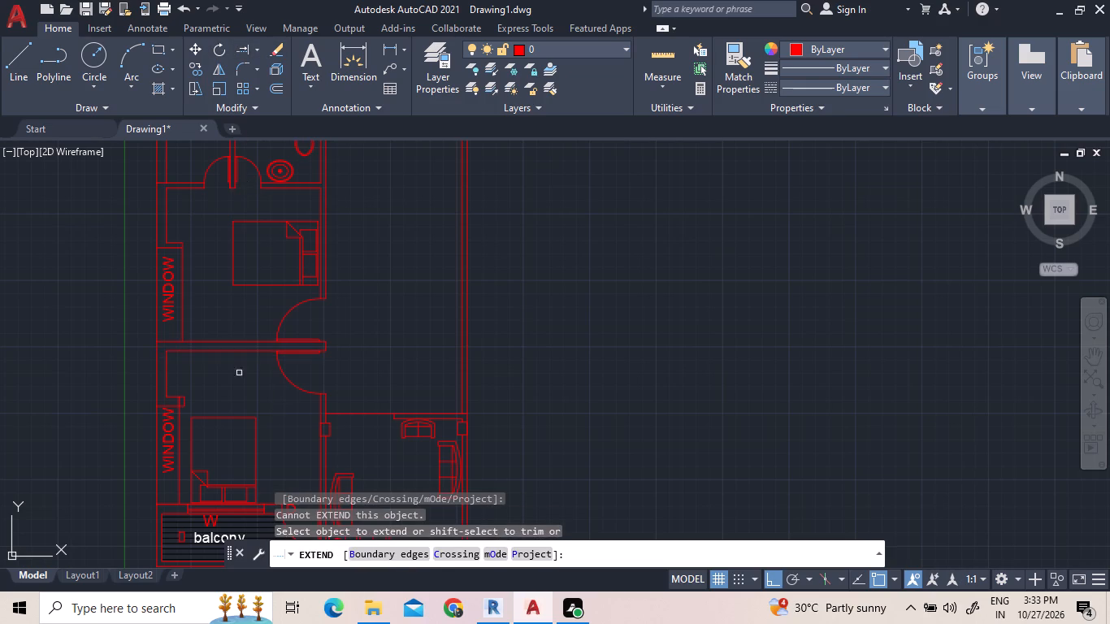
left_click(251, 375)
left_click(258, 272)
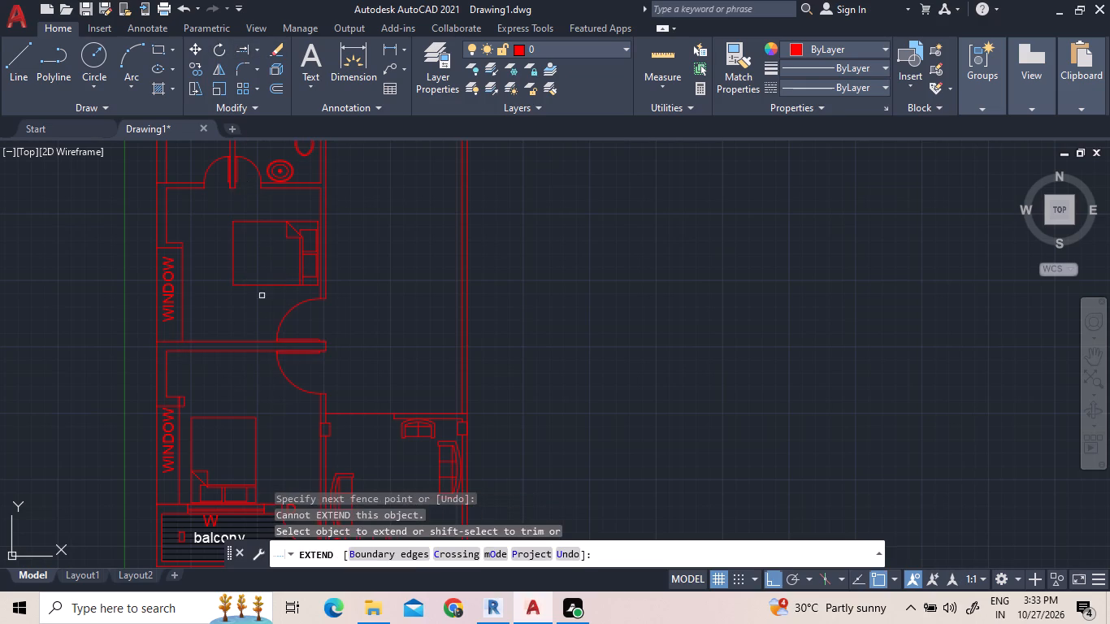
left_click(277, 413)
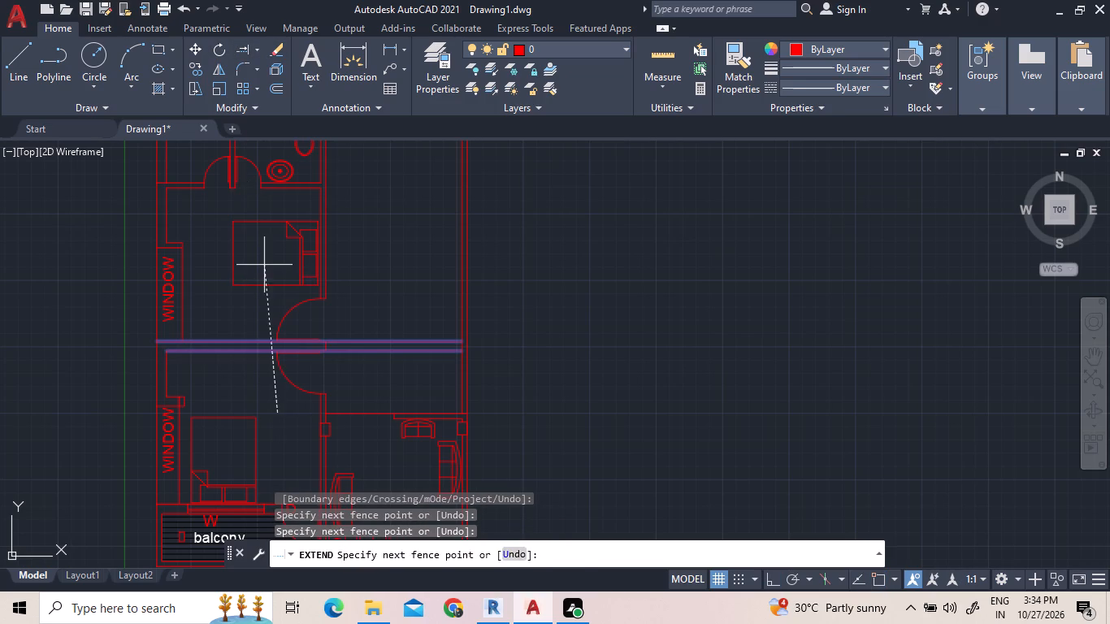
left_click(258, 266)
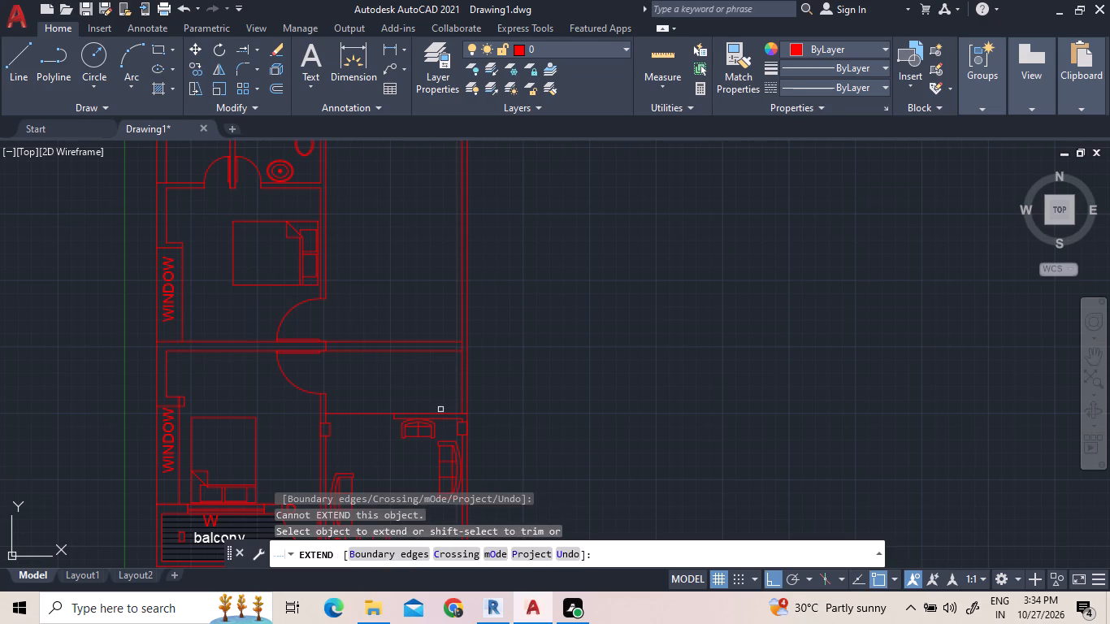
Extend the same two partition wall lines further, to the new vertical wall's outer line.
scroll(441, 415, "down", 1)
left_click(435, 391)
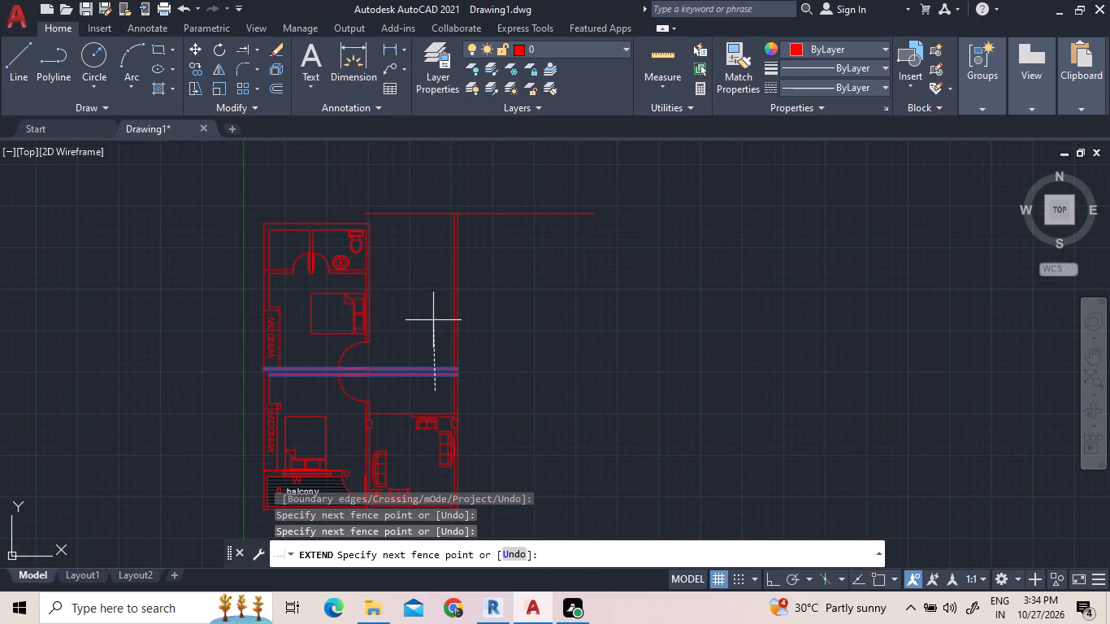
scroll(456, 324, "up", 4)
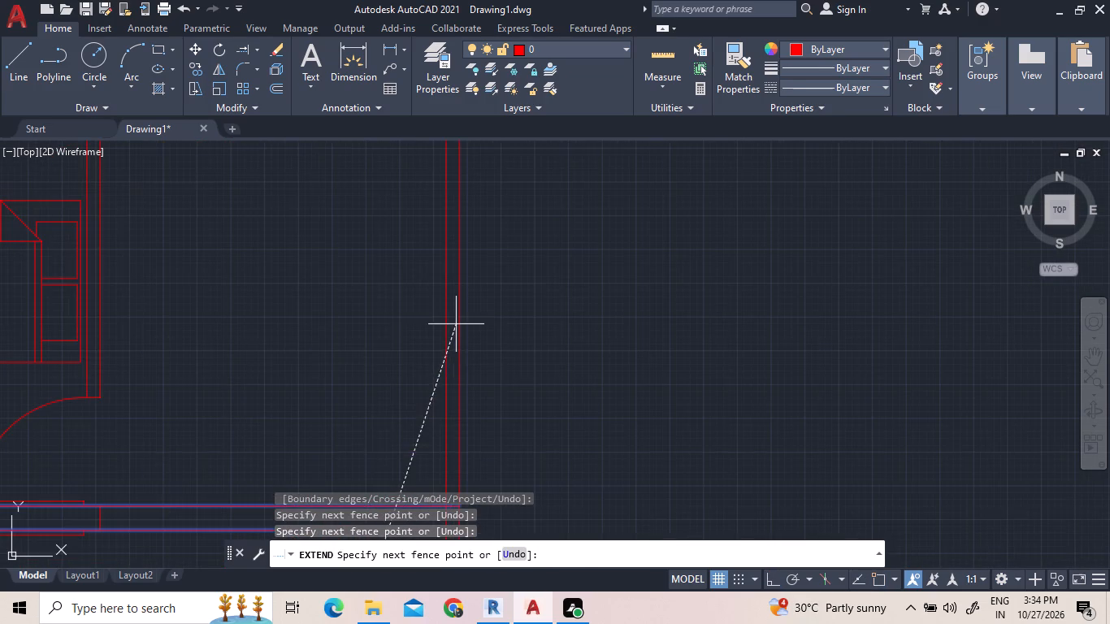
scroll(387, 295, "down", 2)
left_click(387, 295)
scroll(393, 335, "down", 1)
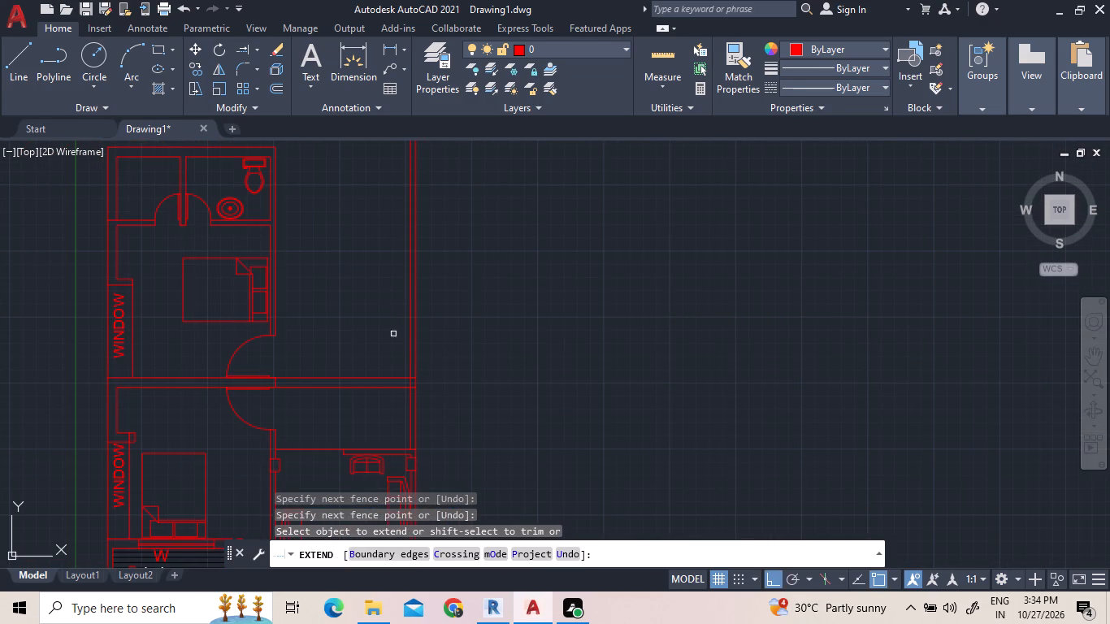
Extend both lines of the bathrooms' top wall rightward to the new vertical wall's inner line.
middle_click_drag(393, 311, 343, 340)
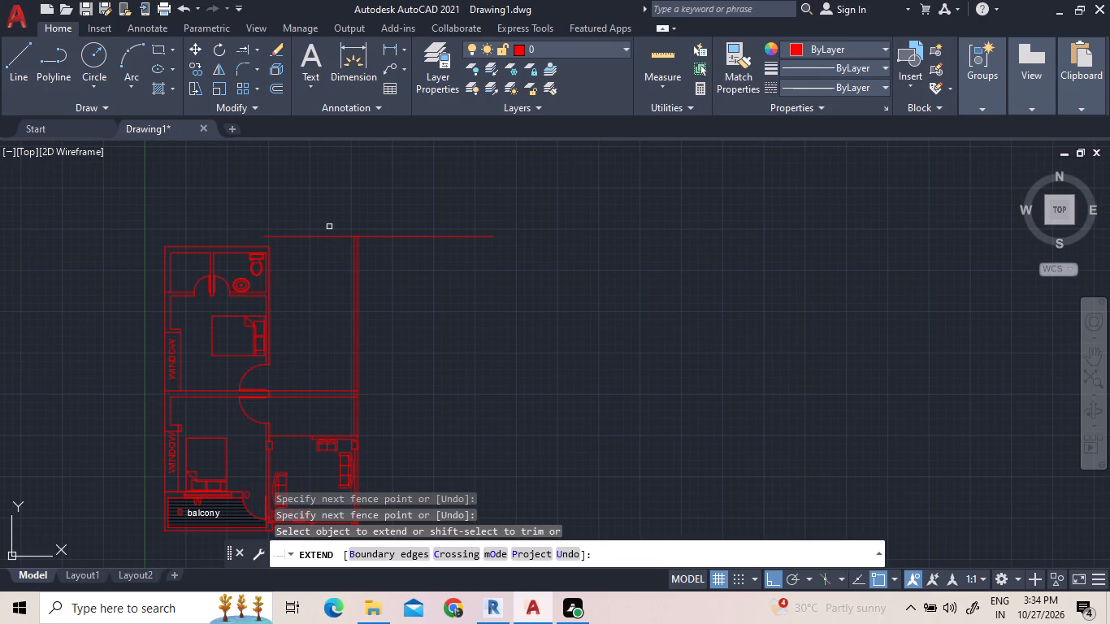
left_click(244, 209)
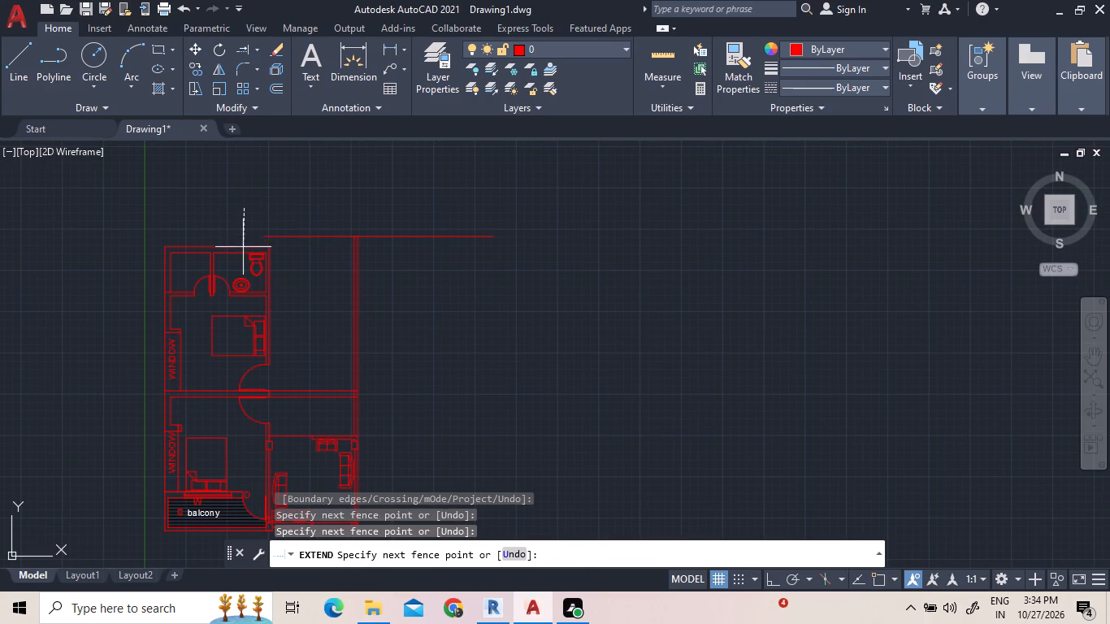
left_click(237, 270)
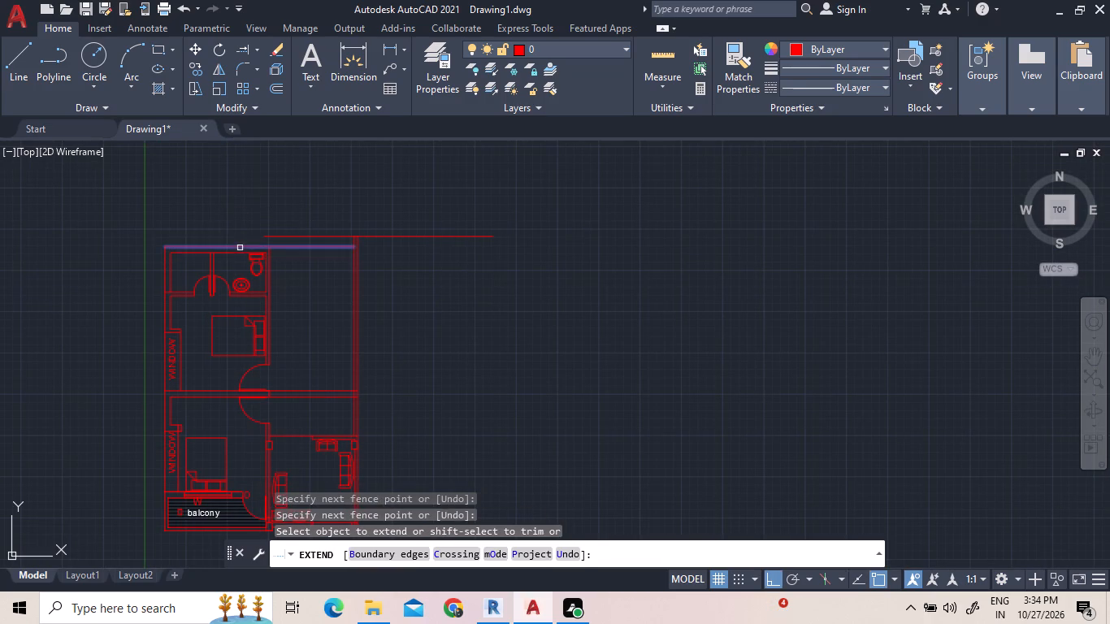
triple_click(240, 253)
left_click(240, 251)
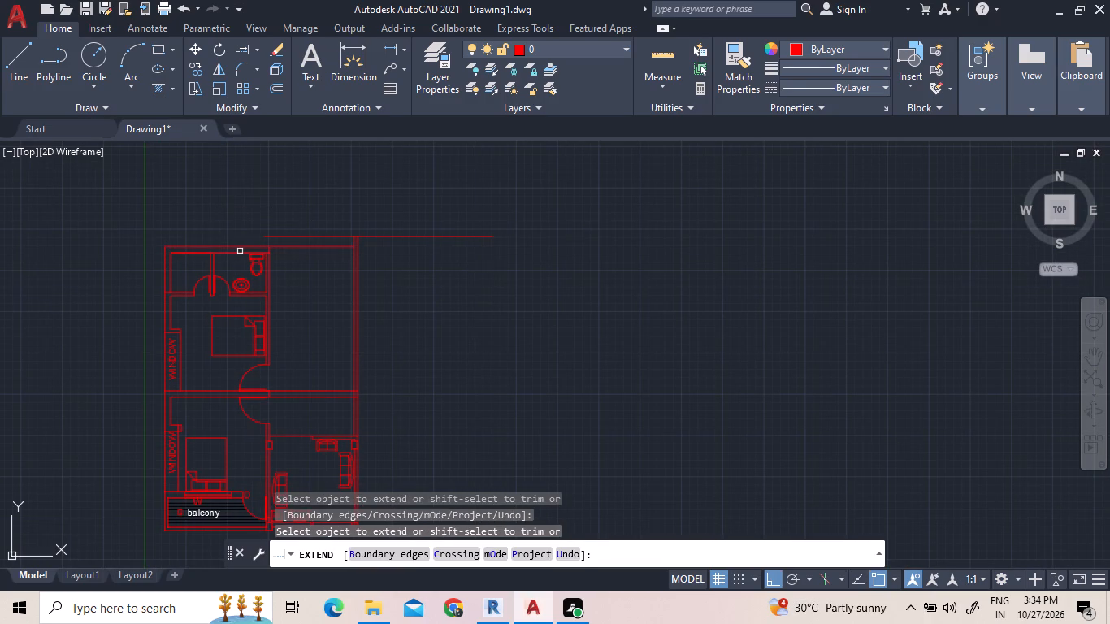
left_click(240, 251)
left_click(238, 254)
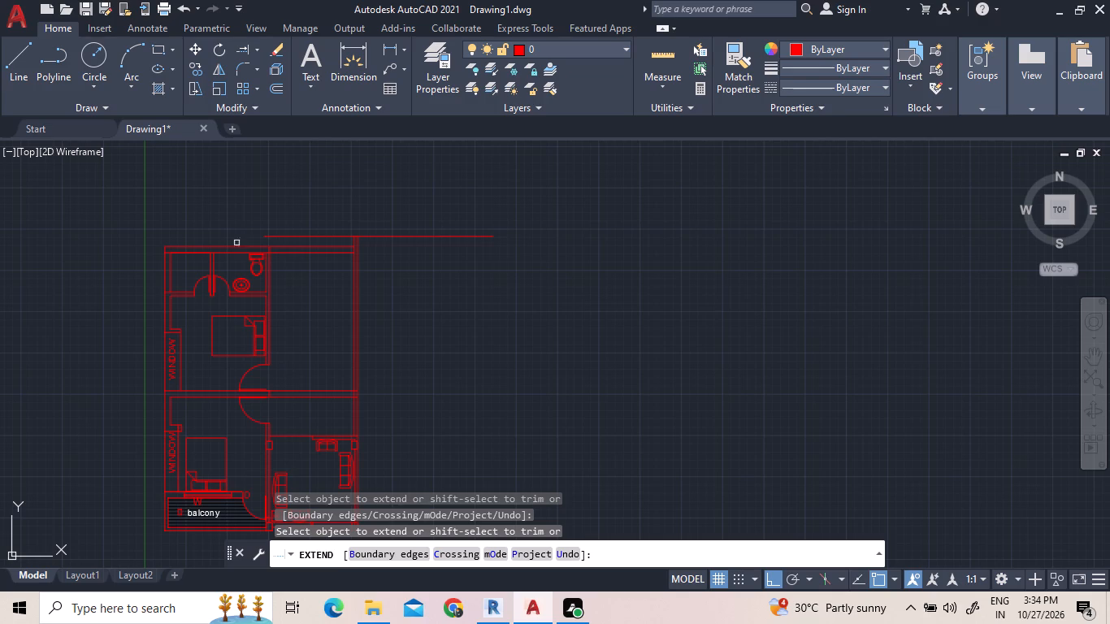
right_click(210, 198)
left_click(215, 206)
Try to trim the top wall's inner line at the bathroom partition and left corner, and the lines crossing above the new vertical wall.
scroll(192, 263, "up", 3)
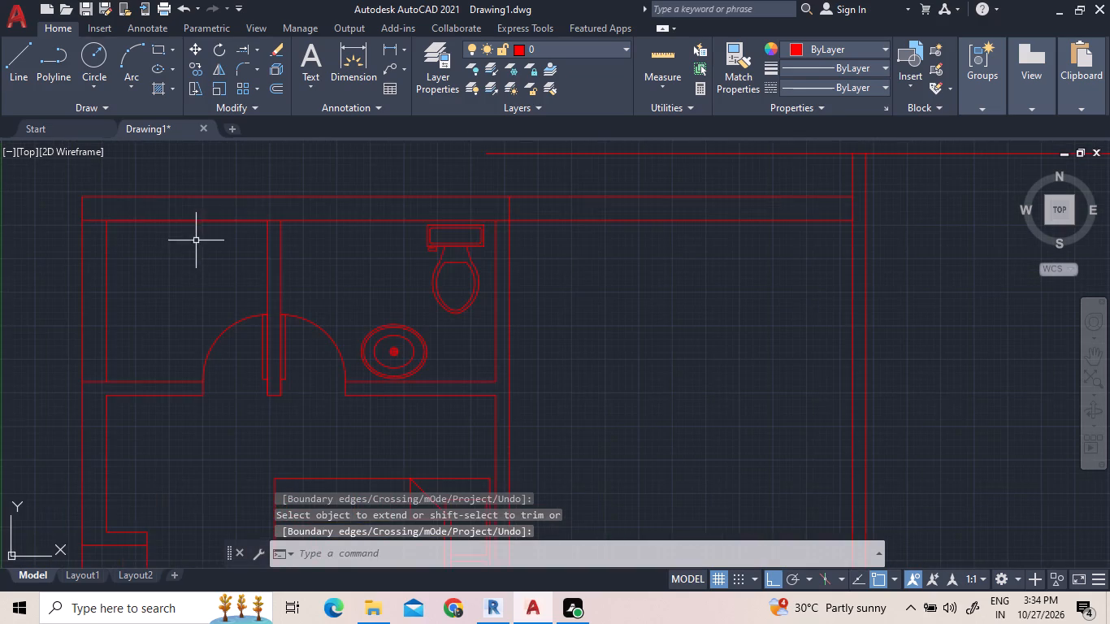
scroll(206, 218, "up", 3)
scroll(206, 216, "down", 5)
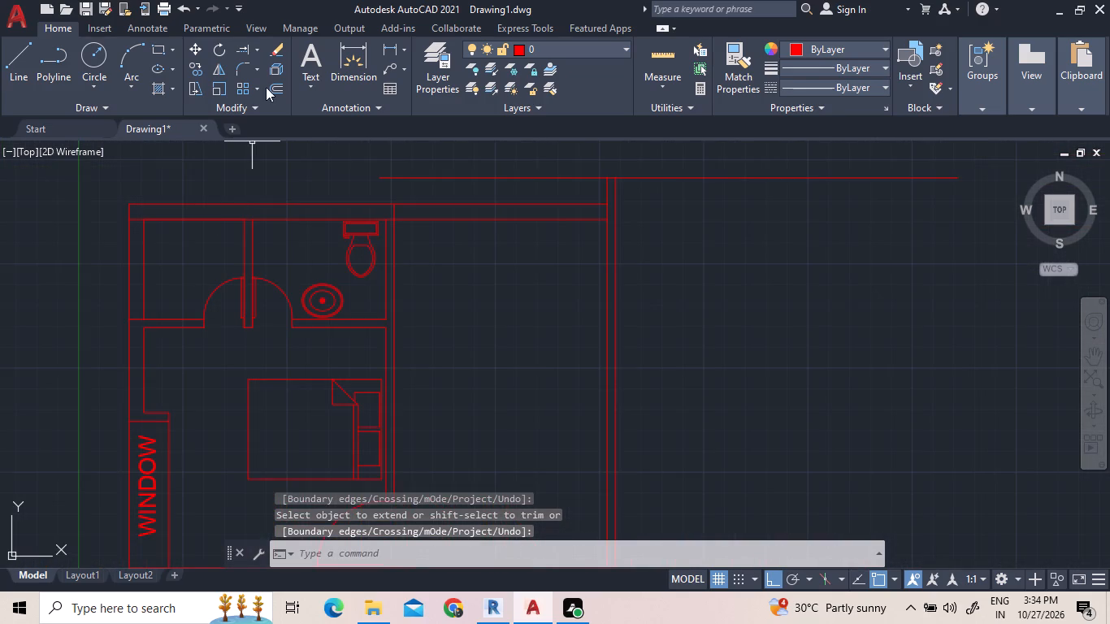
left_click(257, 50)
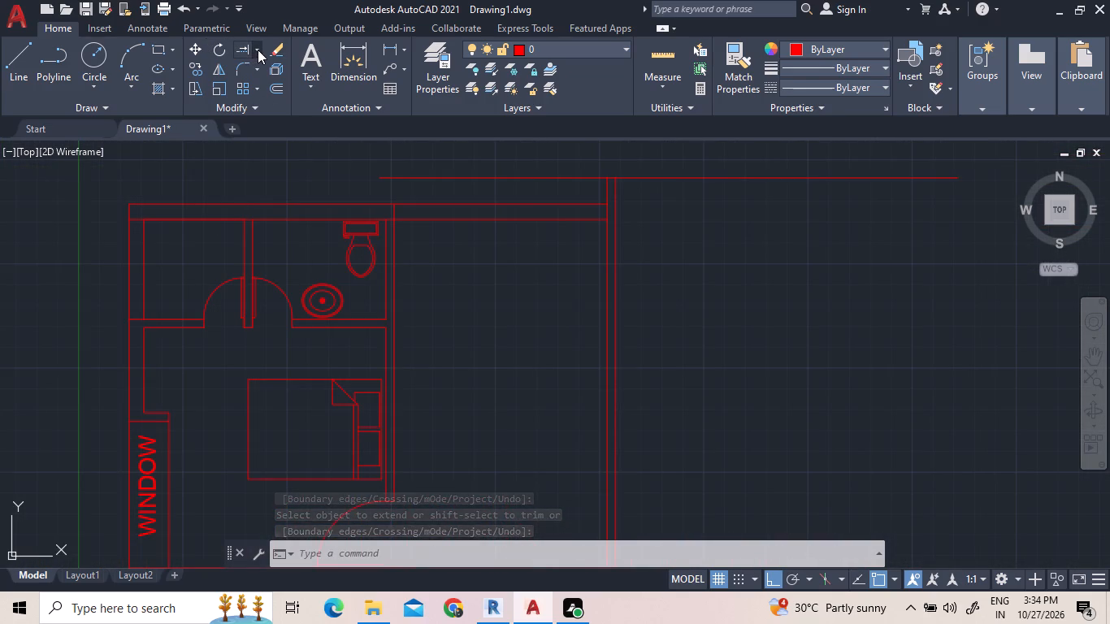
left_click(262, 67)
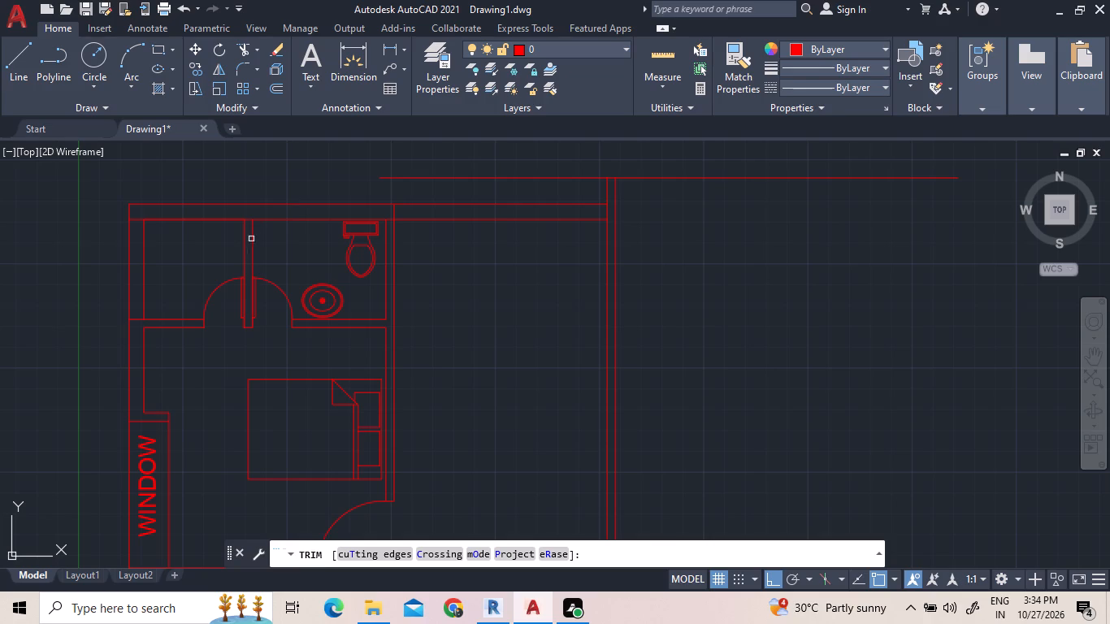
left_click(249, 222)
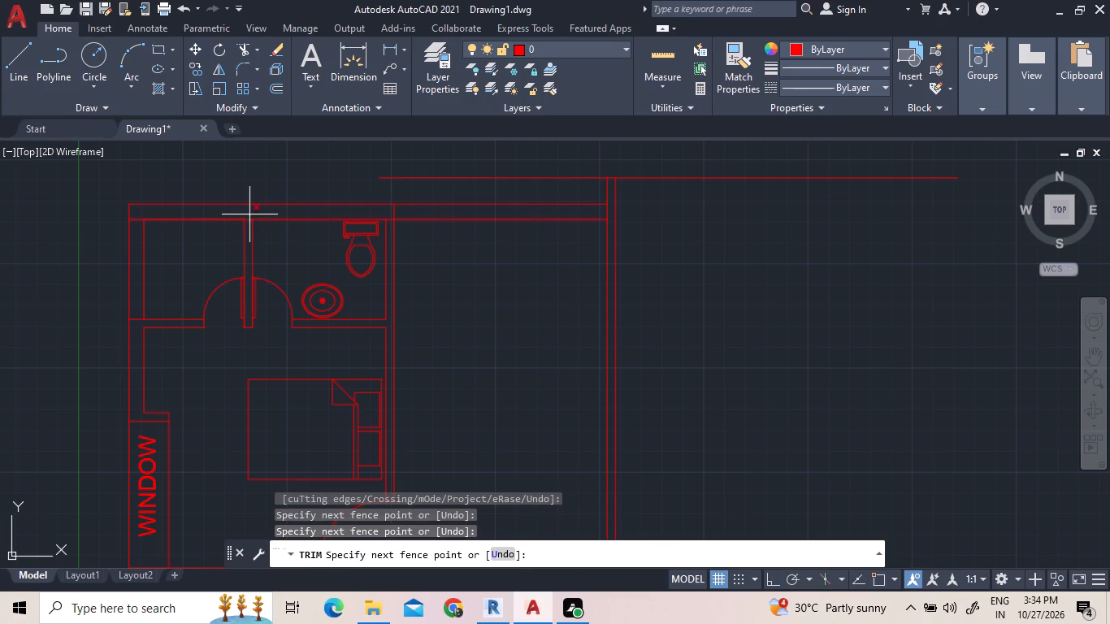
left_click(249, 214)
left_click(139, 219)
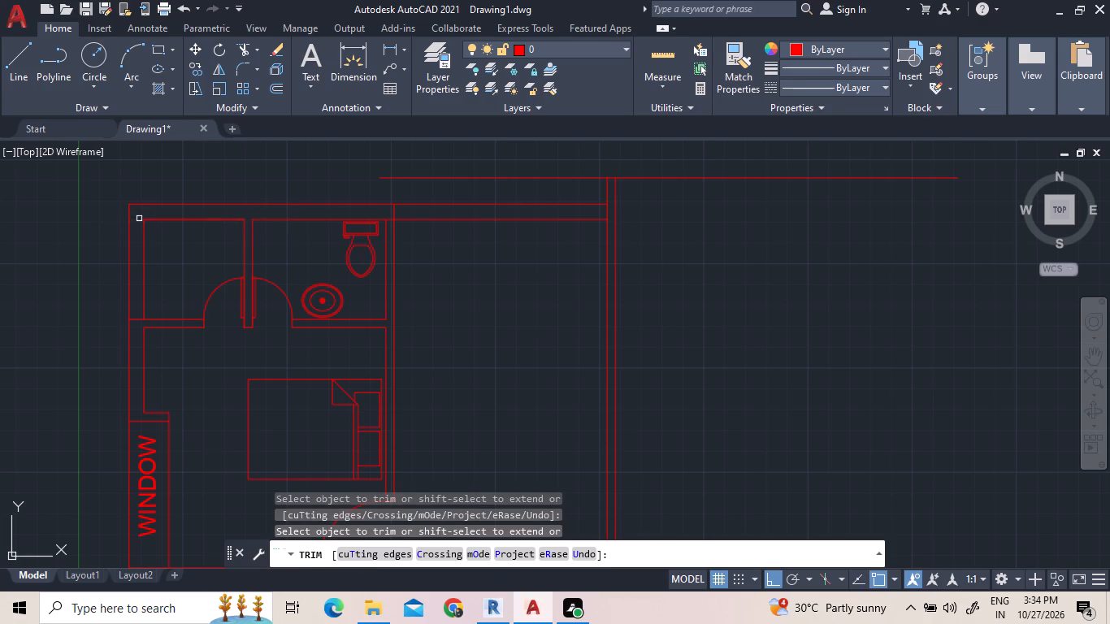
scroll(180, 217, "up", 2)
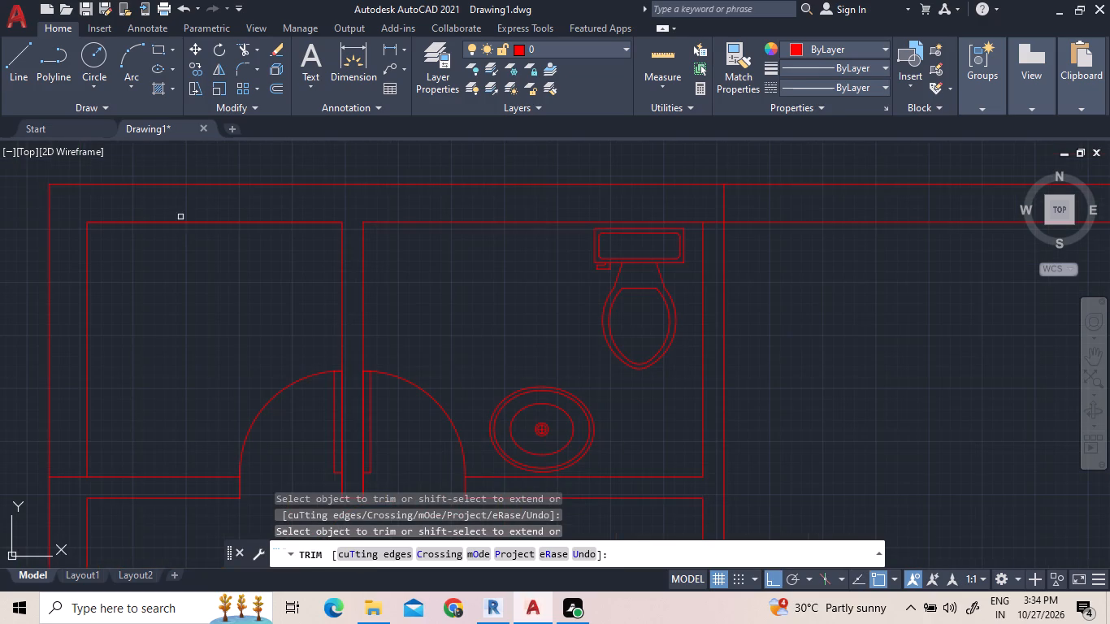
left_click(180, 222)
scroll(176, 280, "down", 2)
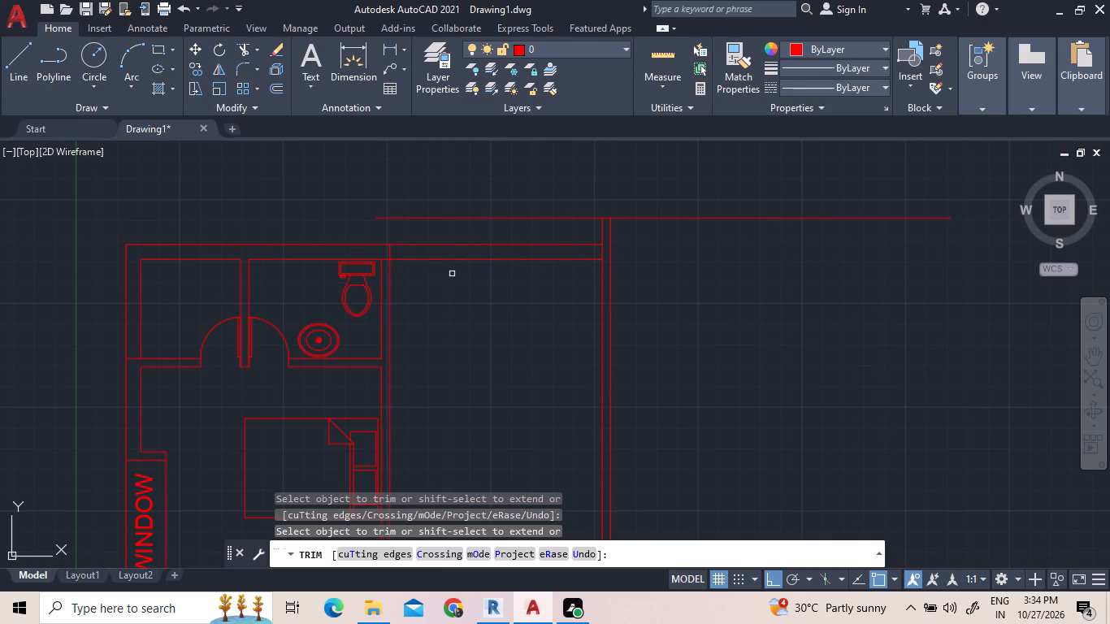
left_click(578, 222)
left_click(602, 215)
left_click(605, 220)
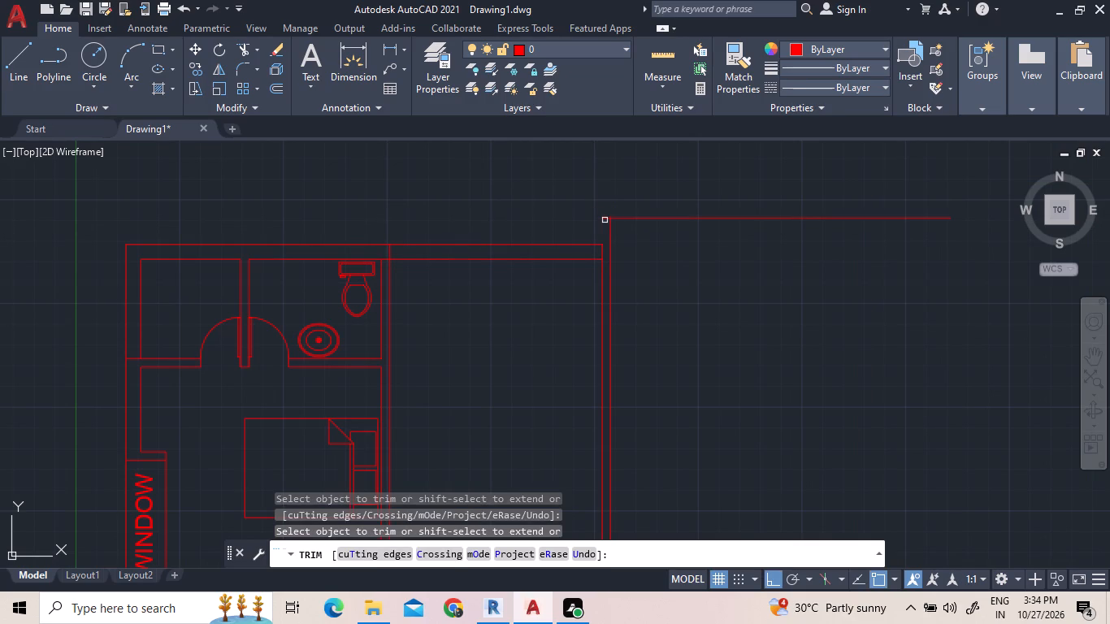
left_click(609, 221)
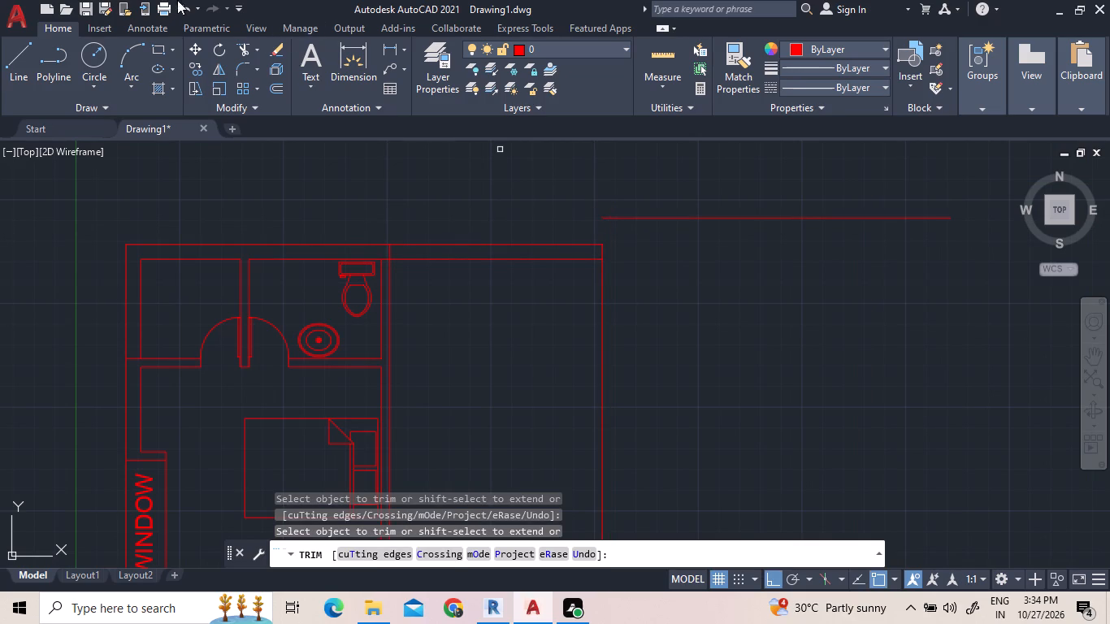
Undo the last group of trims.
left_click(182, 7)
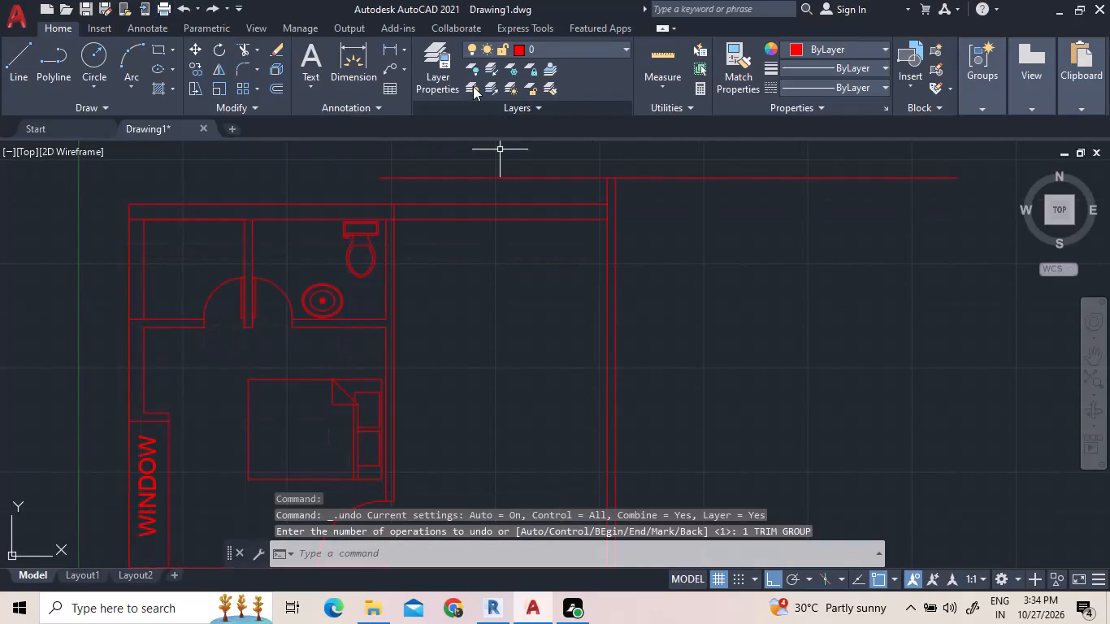
Trim the new wall's inner vertical line above the top wall and remove all pieces of the upper horizontal line.
left_click(244, 51)
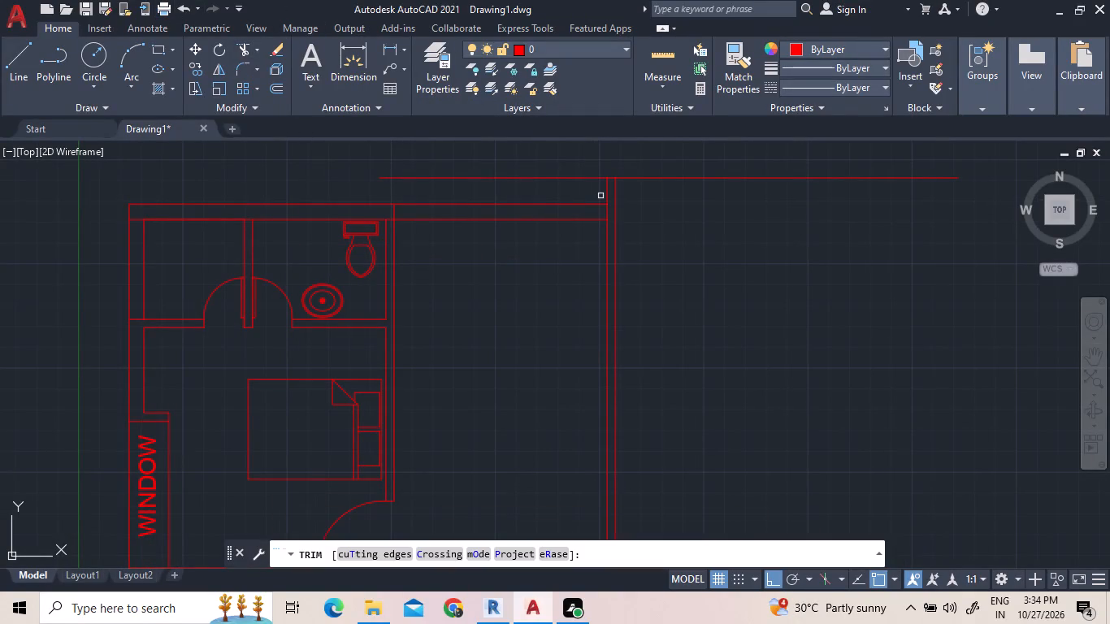
left_click(606, 193)
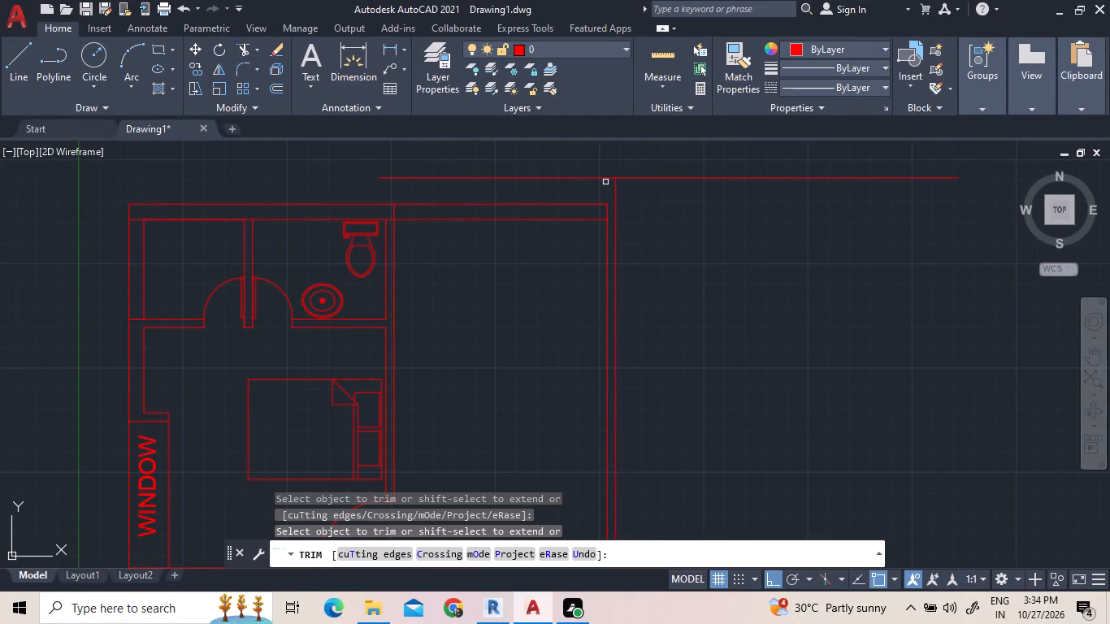
left_click(605, 180)
left_click(604, 176)
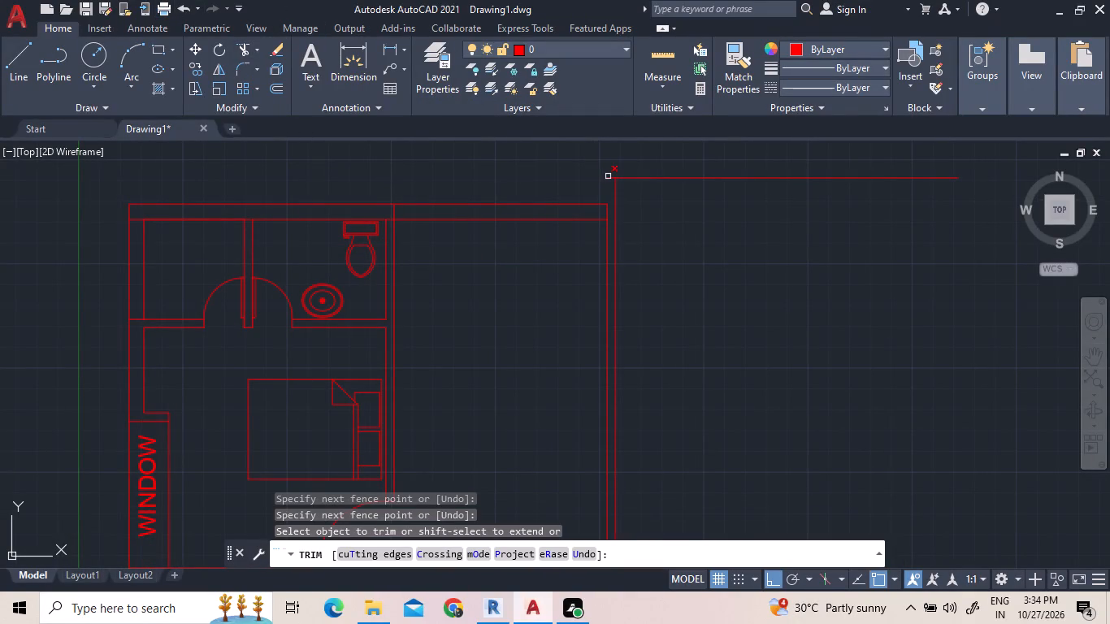
left_click(608, 176)
left_click(623, 178)
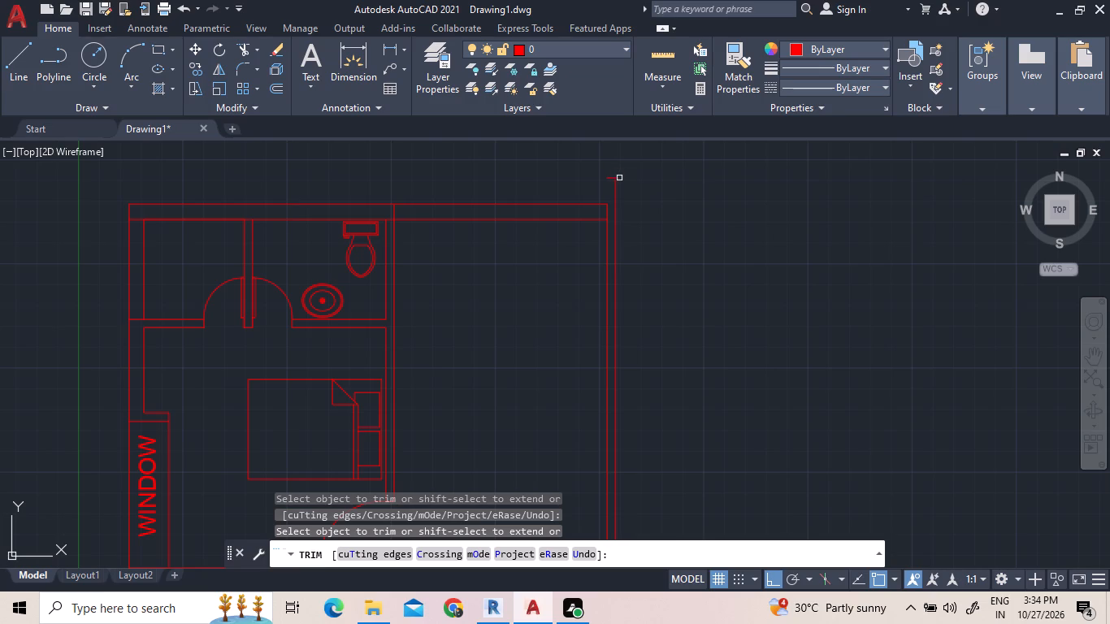
left_click(608, 178)
Extend the top wall's outer line rightward to the new vertical wall's outer line.
left_click(248, 49)
left_click(262, 42)
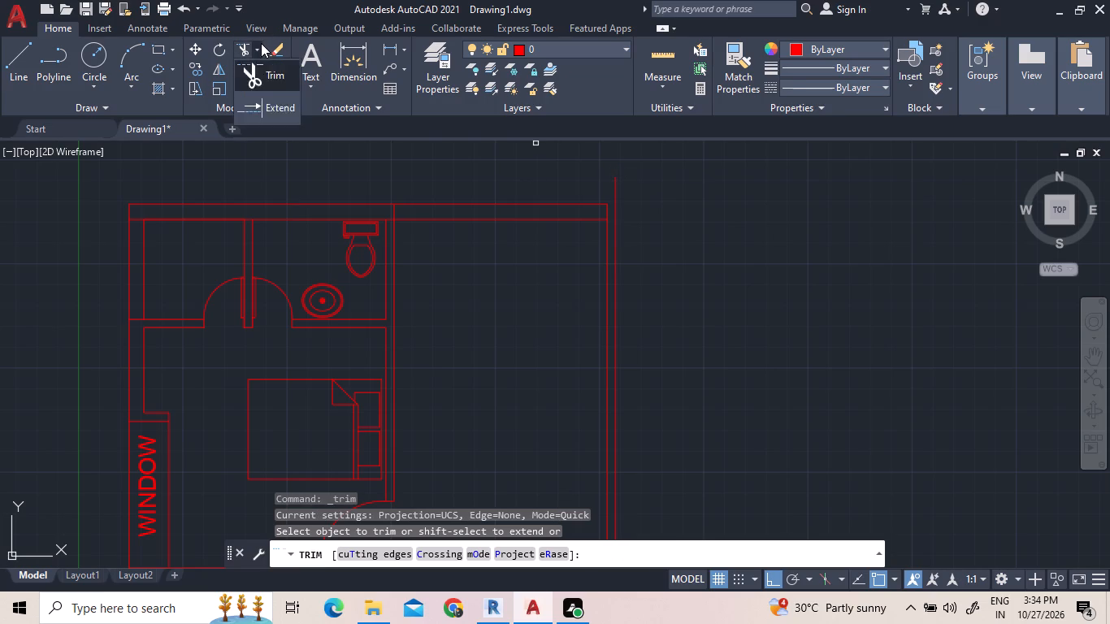
left_click(261, 43)
left_click(253, 53)
left_click(261, 116)
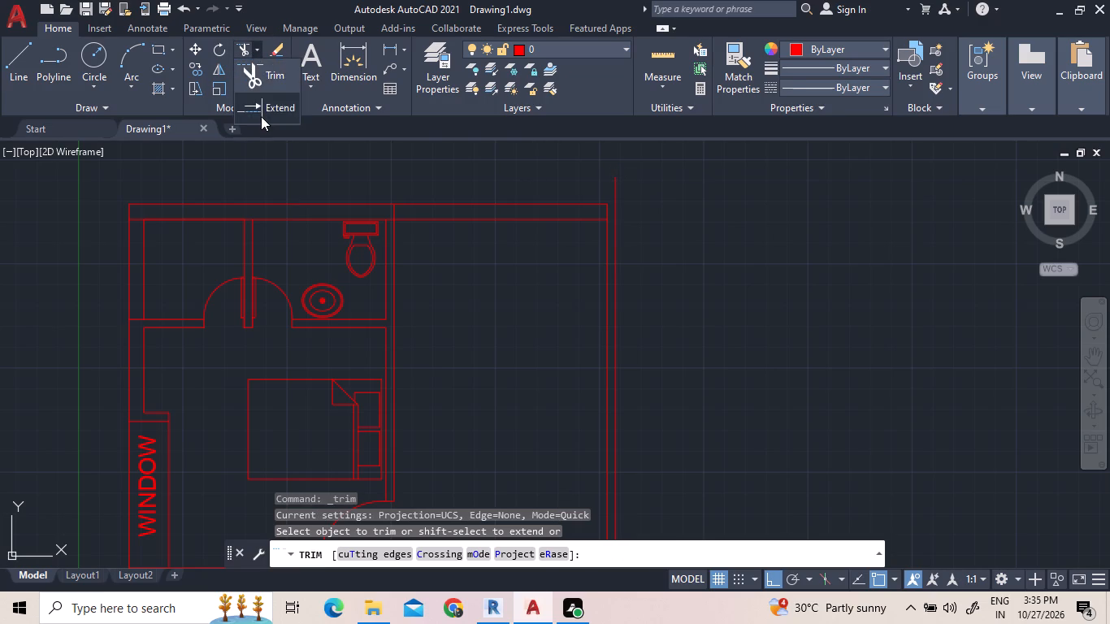
left_click(581, 203)
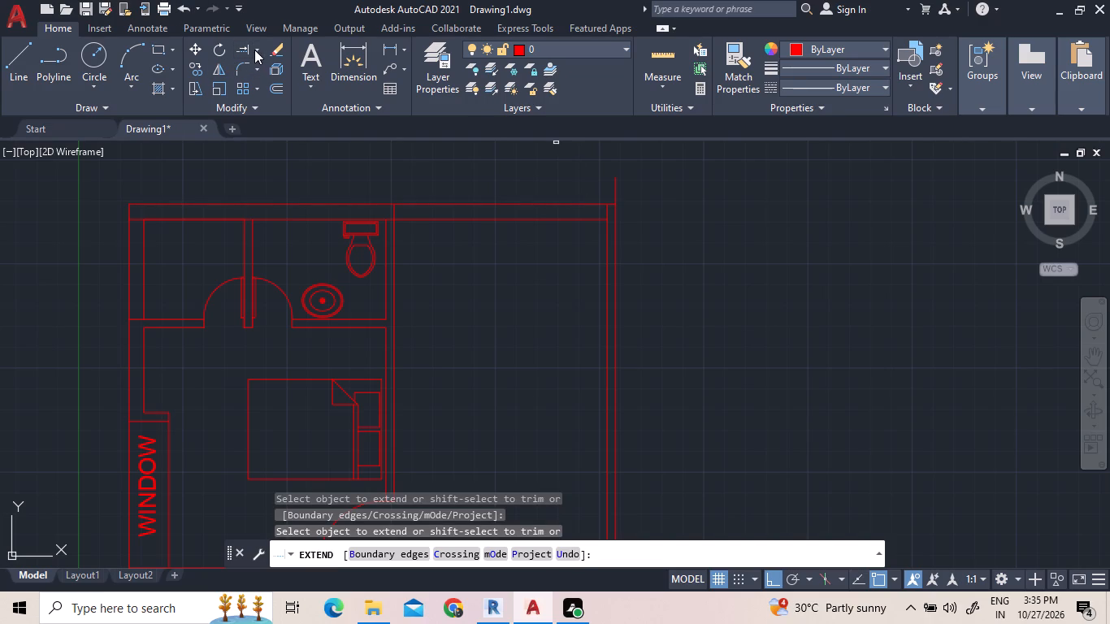
Trim the inner vertical line inside the new top-right wall corner and the outer vertical line projecting above the top wall.
left_click(254, 50)
left_click(267, 88)
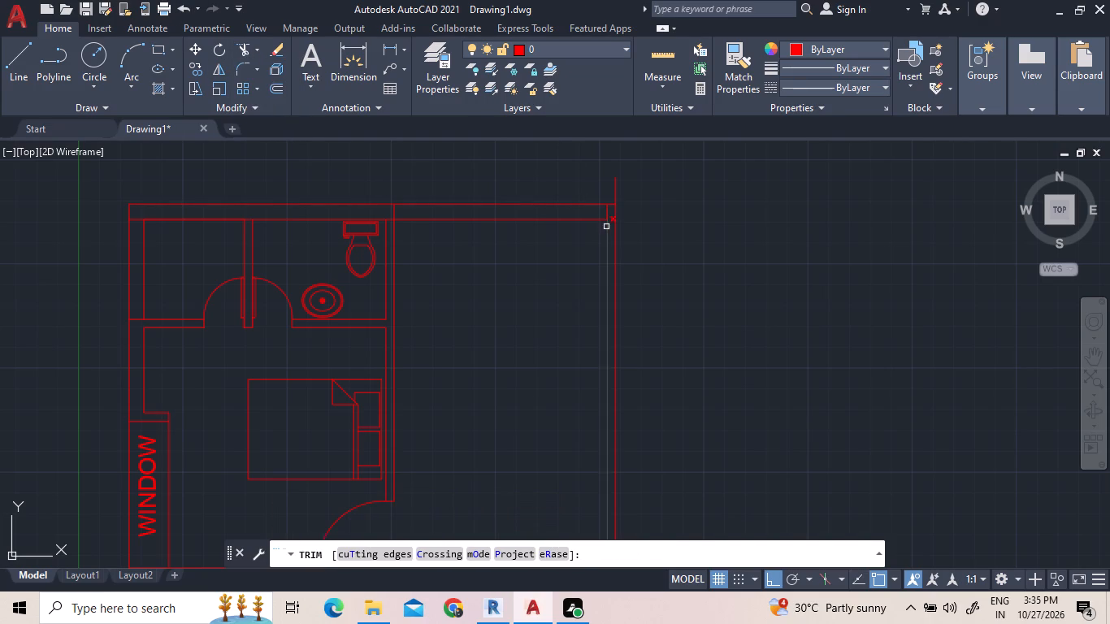
left_click(605, 214)
left_click(613, 212)
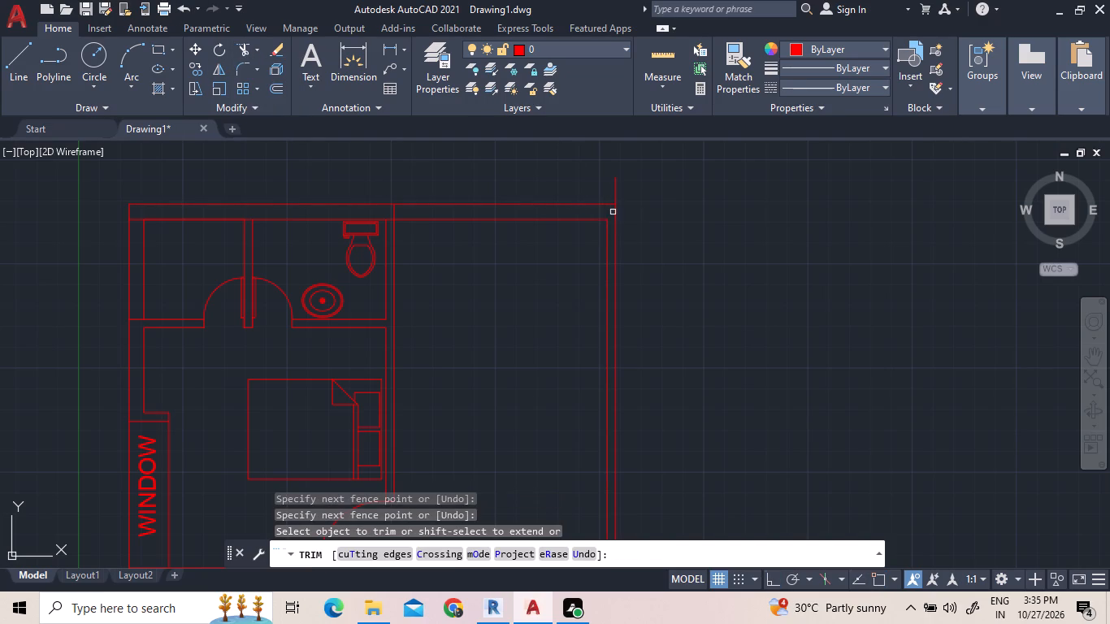
left_click(614, 193)
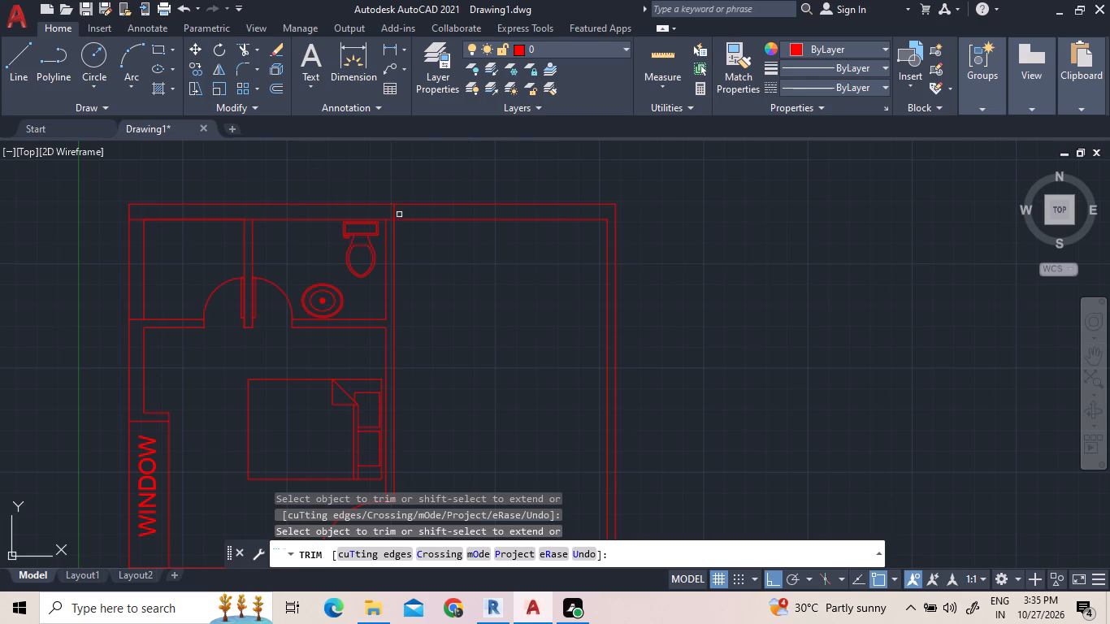
Trim the leftover line pieces inside the outer walls where the bathroom area's side and lower walls meet the top and left walls.
left_click(391, 217)
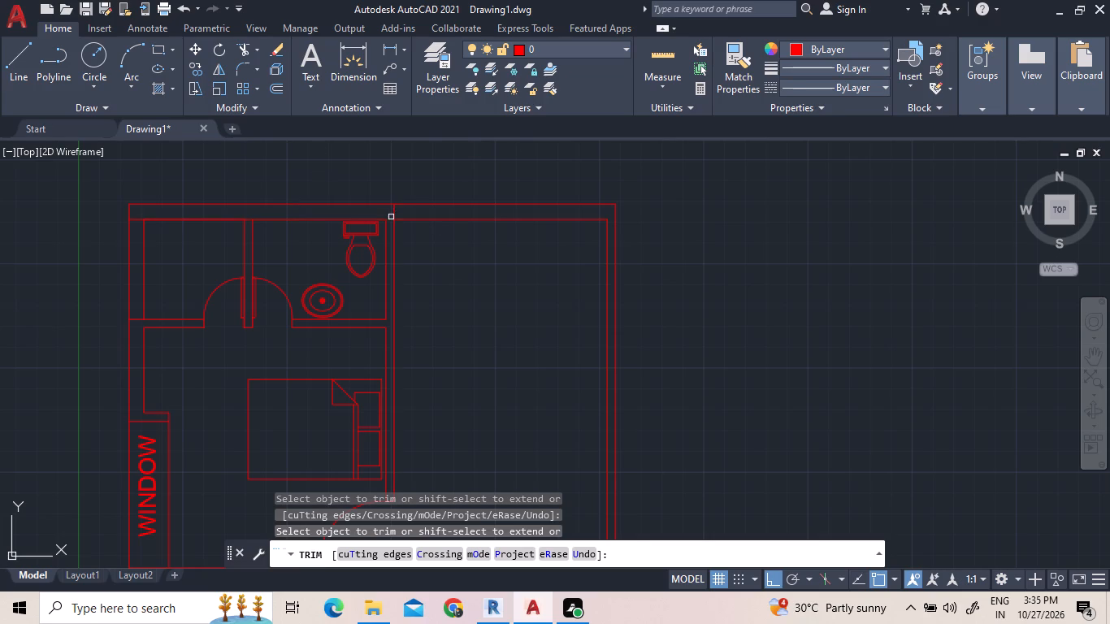
left_click(392, 215)
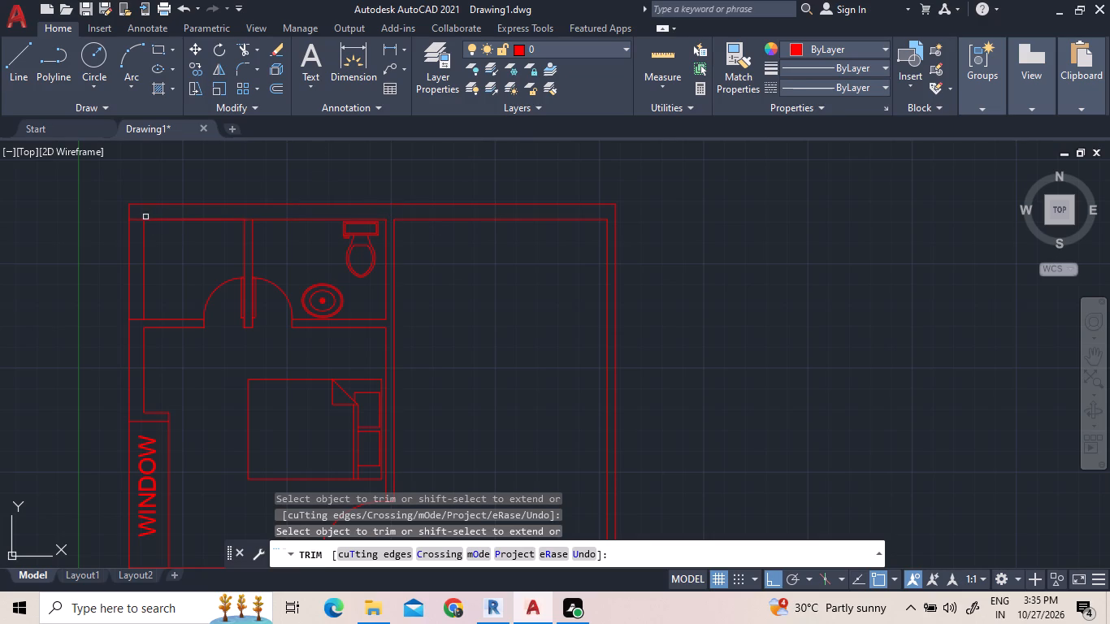
left_click(137, 222)
left_click(142, 206)
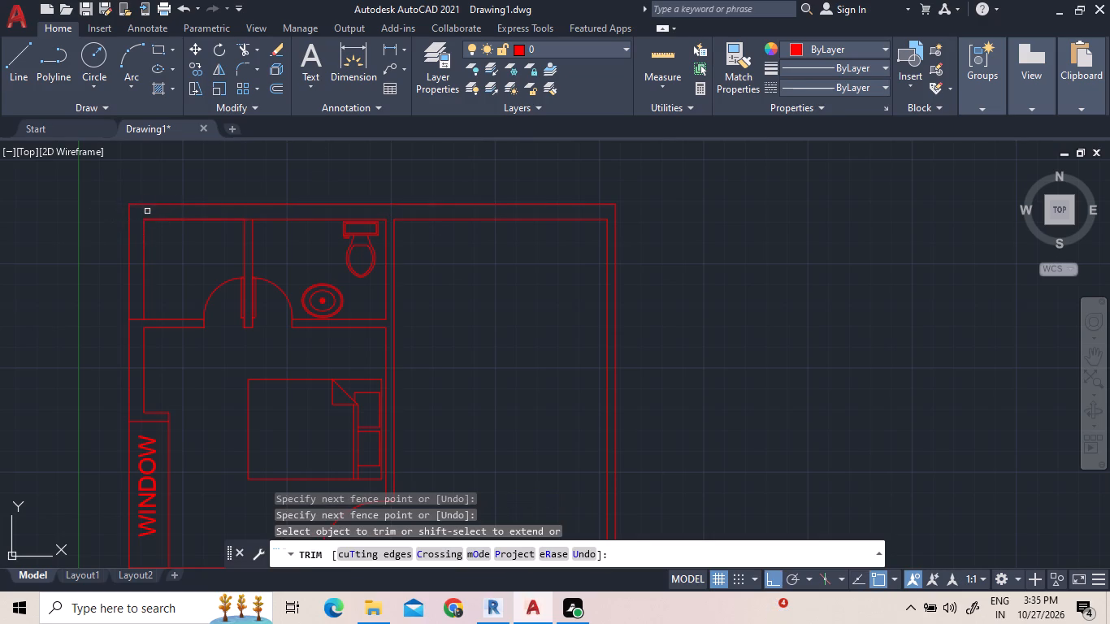
left_click(155, 219)
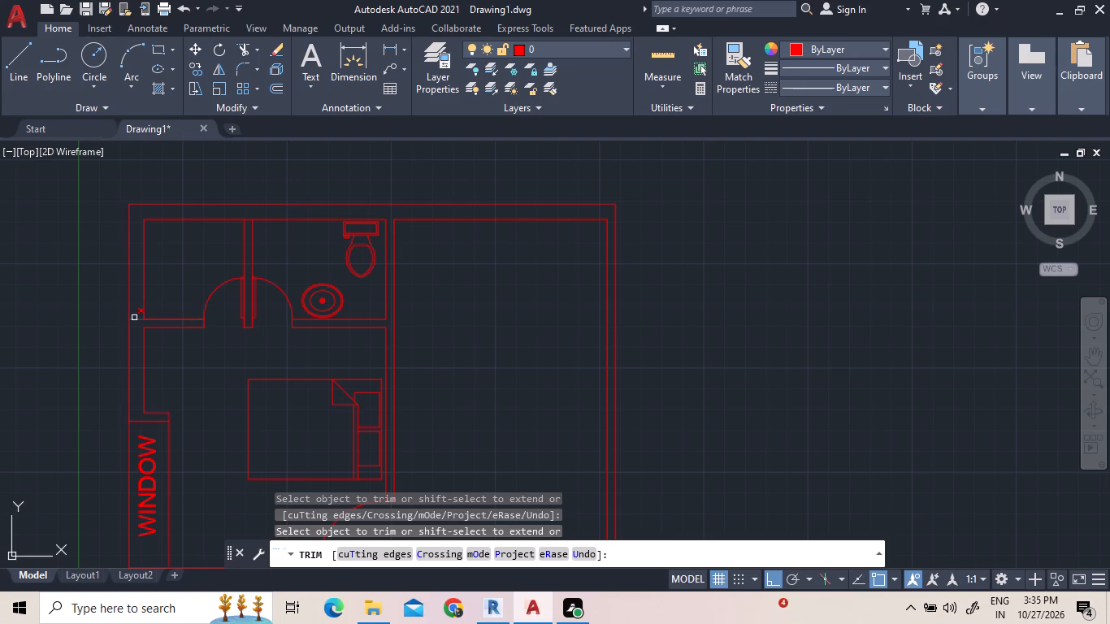
left_click(134, 321)
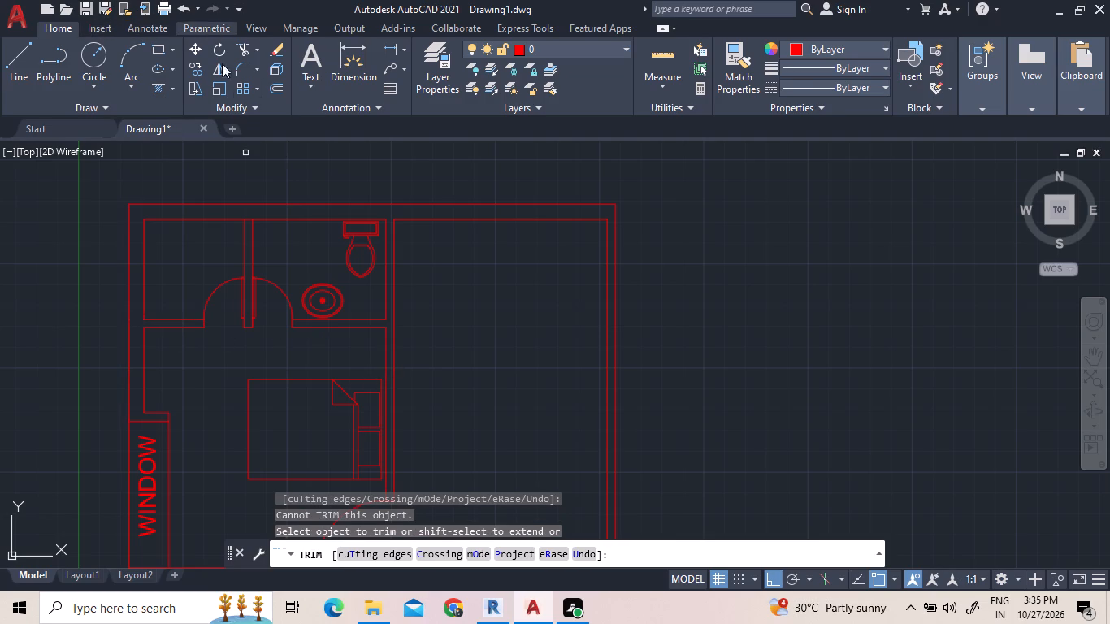
Draw a horizontal line across the left outer wall, from the bathroom lower wall's upper line to the wall's outer line.
middle_click_drag(451, 285, 401, 259)
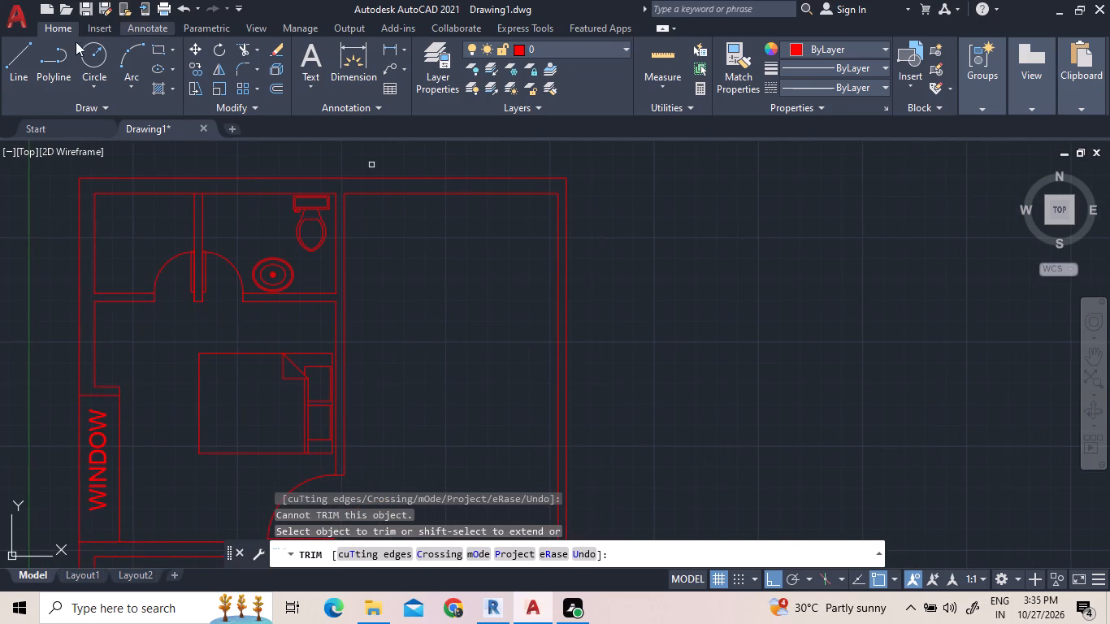
left_click(17, 68)
left_click(93, 289)
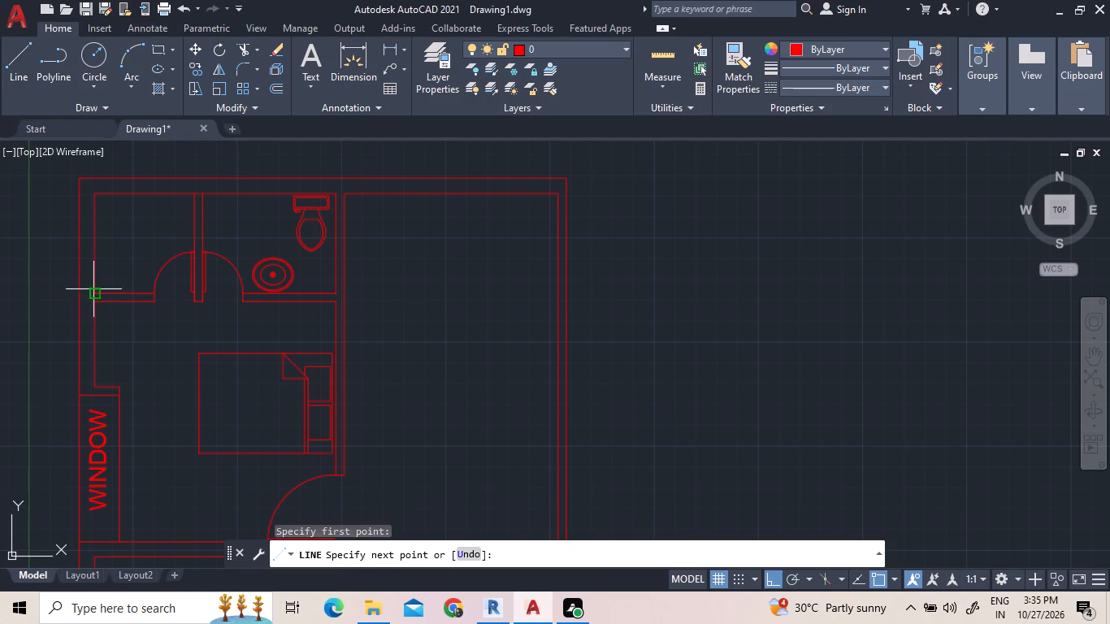
scroll(80, 291, "up", 3)
left_click(72, 302)
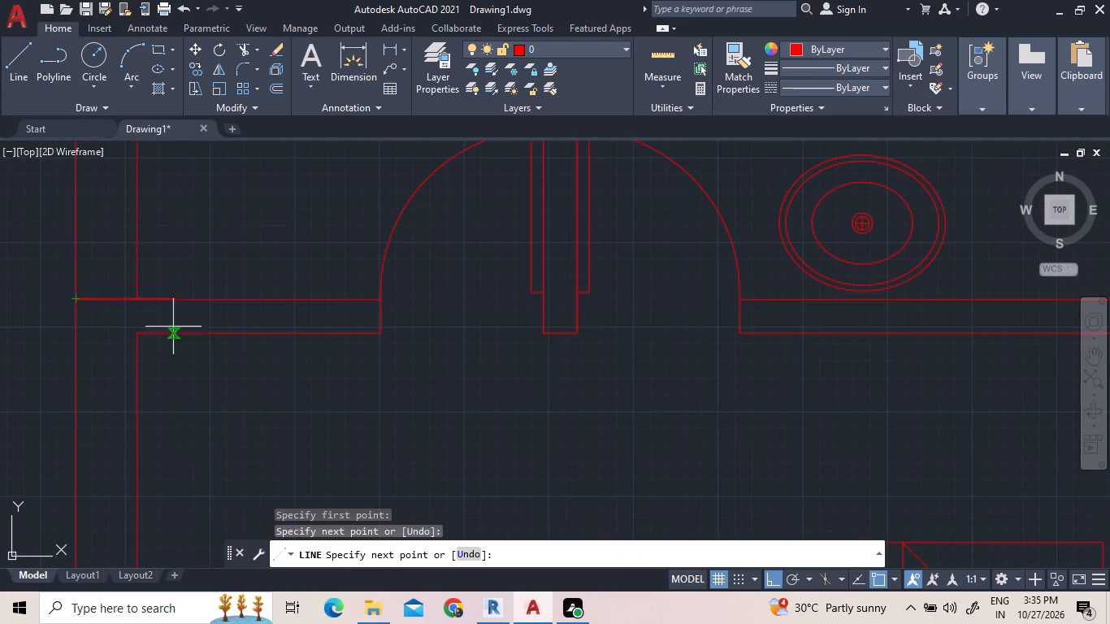
right_click(223, 299)
left_click(231, 305)
scroll(220, 331, "down", 3)
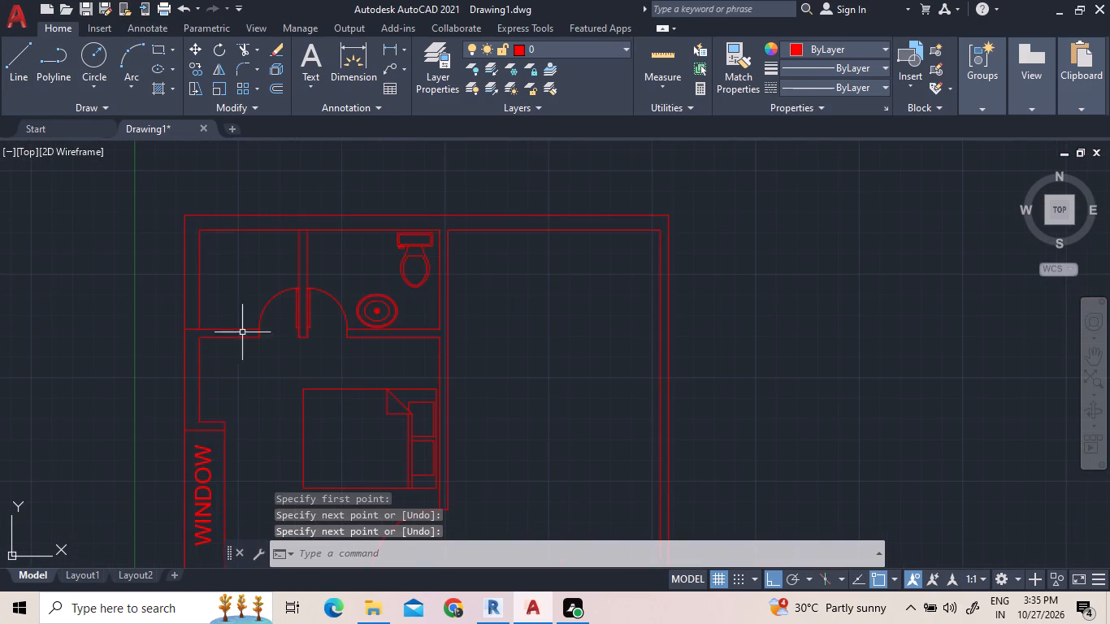
Copy the lower bedroom's door to where the partition wall's lower line meets the new right wall's outer line.
middle_click_drag(492, 388, 351, 322)
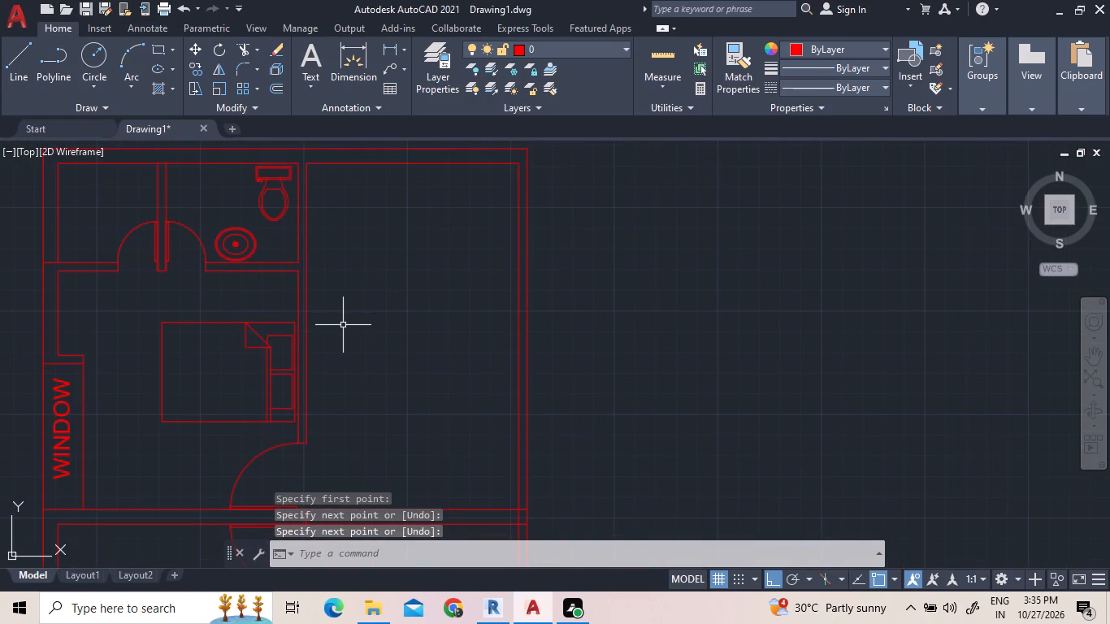
middle_click_drag(271, 275, 189, 234)
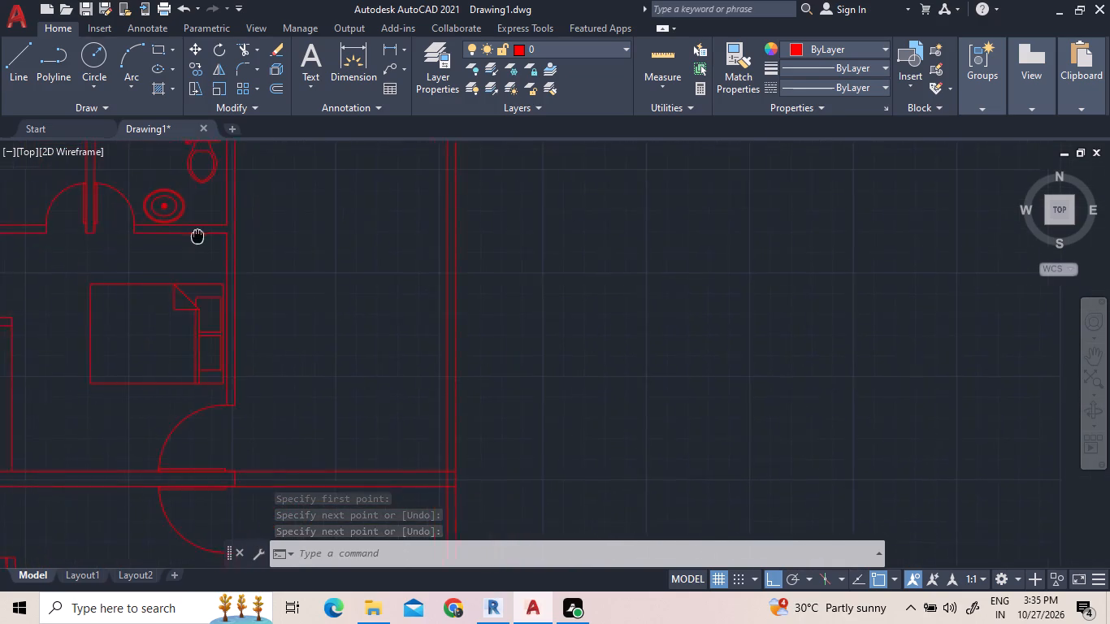
middle_click_drag(189, 234, 161, 262)
scroll(275, 371, "down", 1)
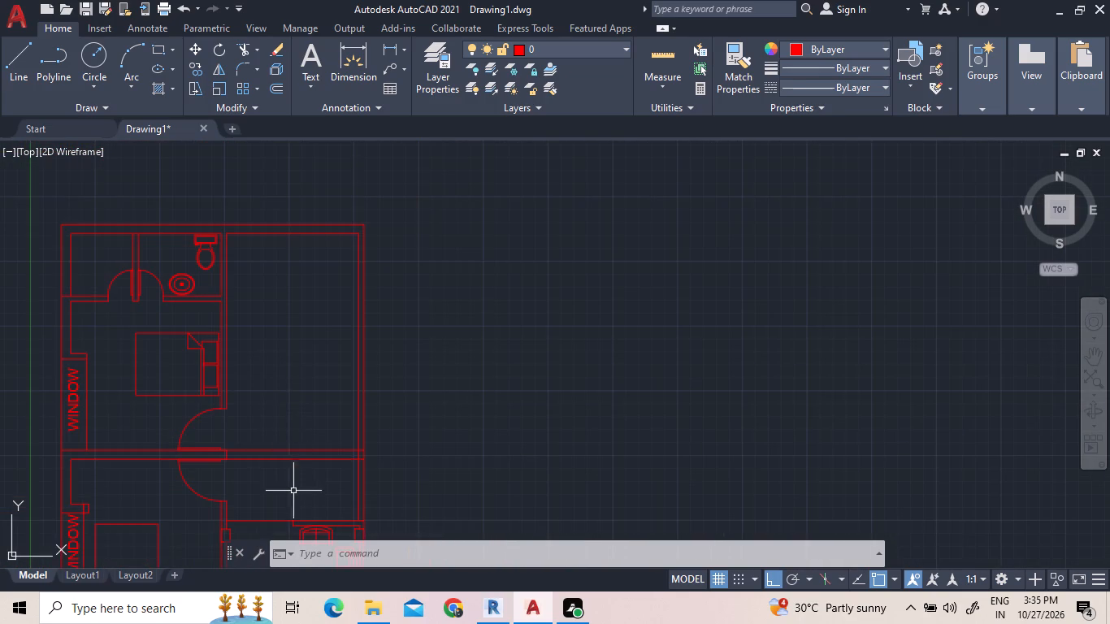
scroll(294, 499, "up", 2)
scroll(319, 259, "down", 1)
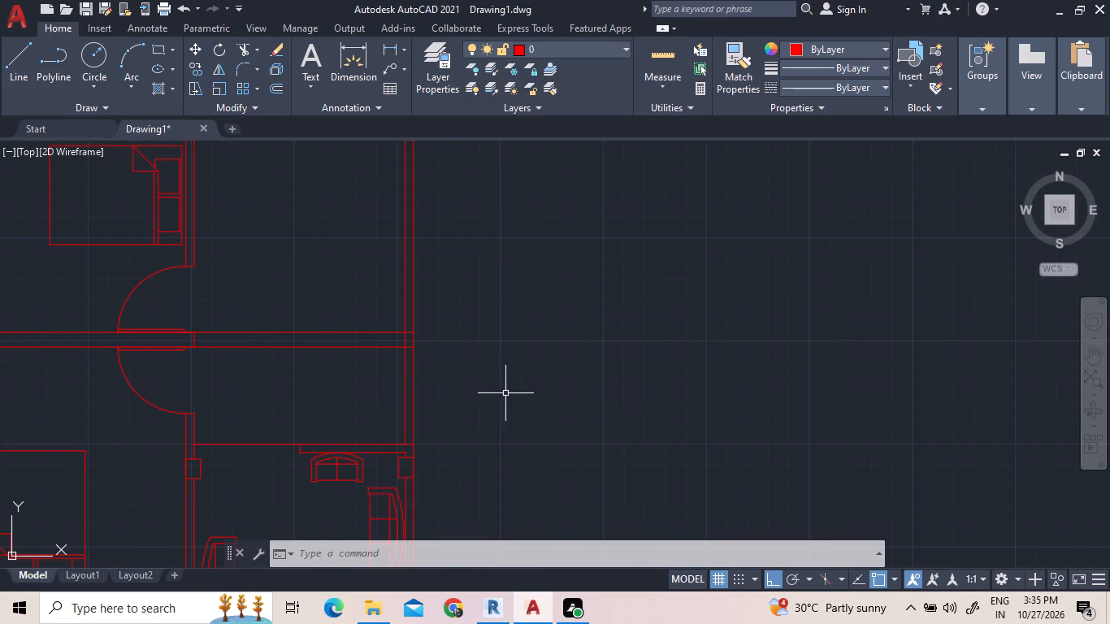
left_click(142, 401)
right_click(162, 379)
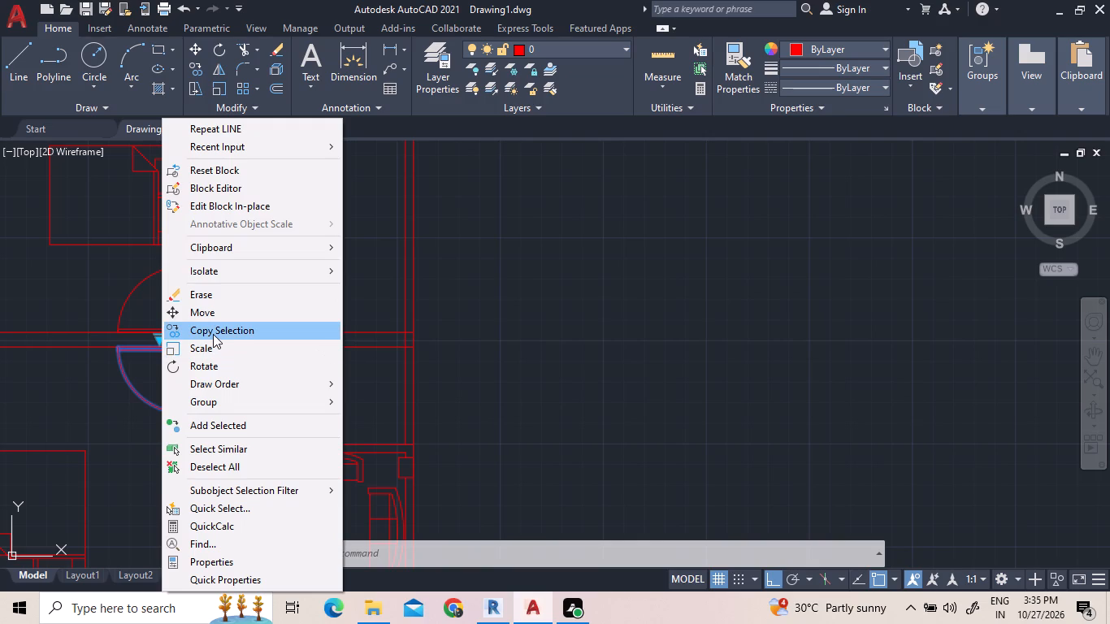
left_click(213, 334)
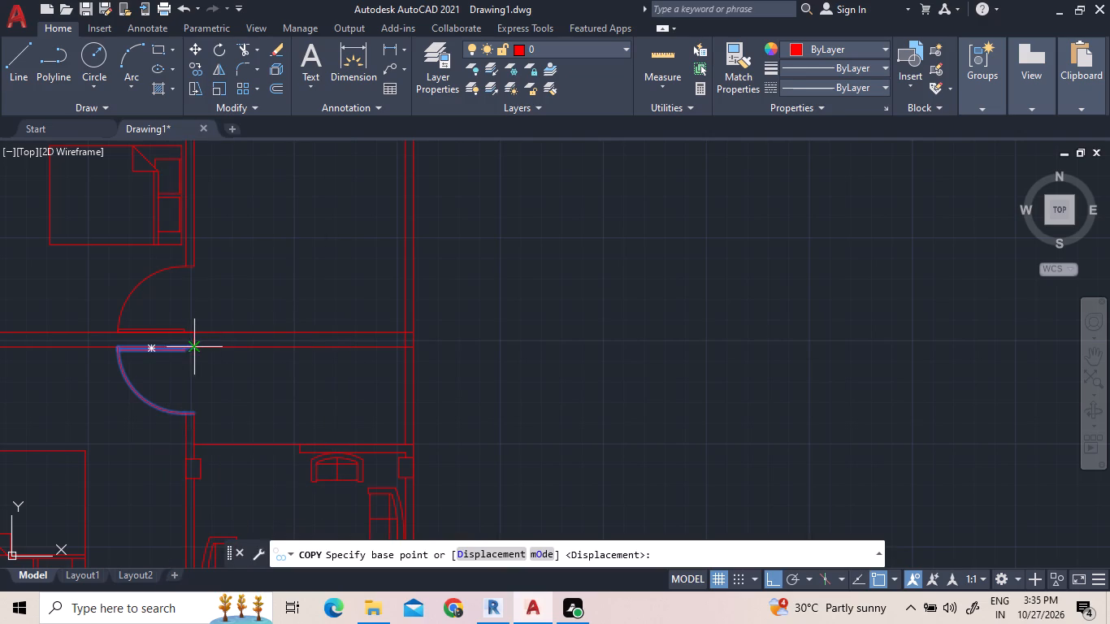
left_click(198, 347)
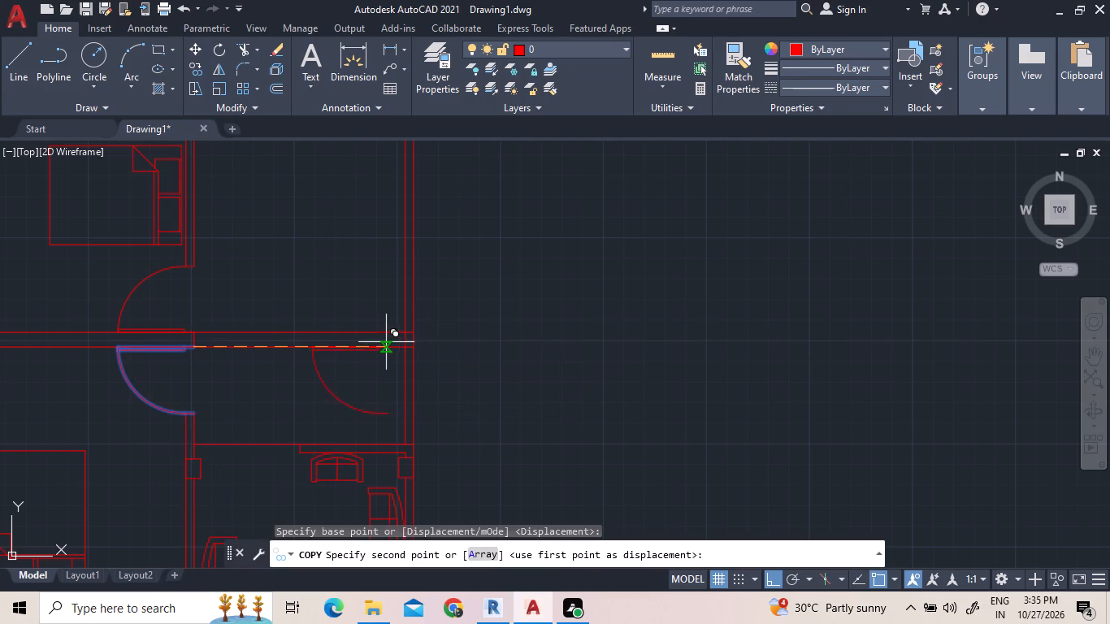
scroll(405, 352, "up", 2)
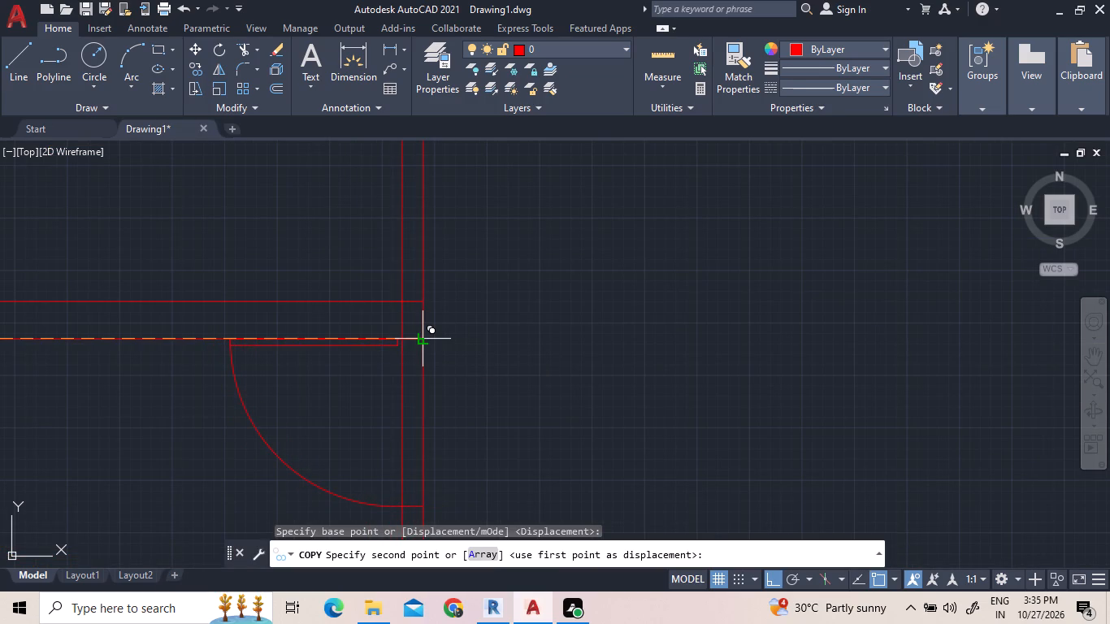
left_click(420, 339)
scroll(616, 312, "down", 2)
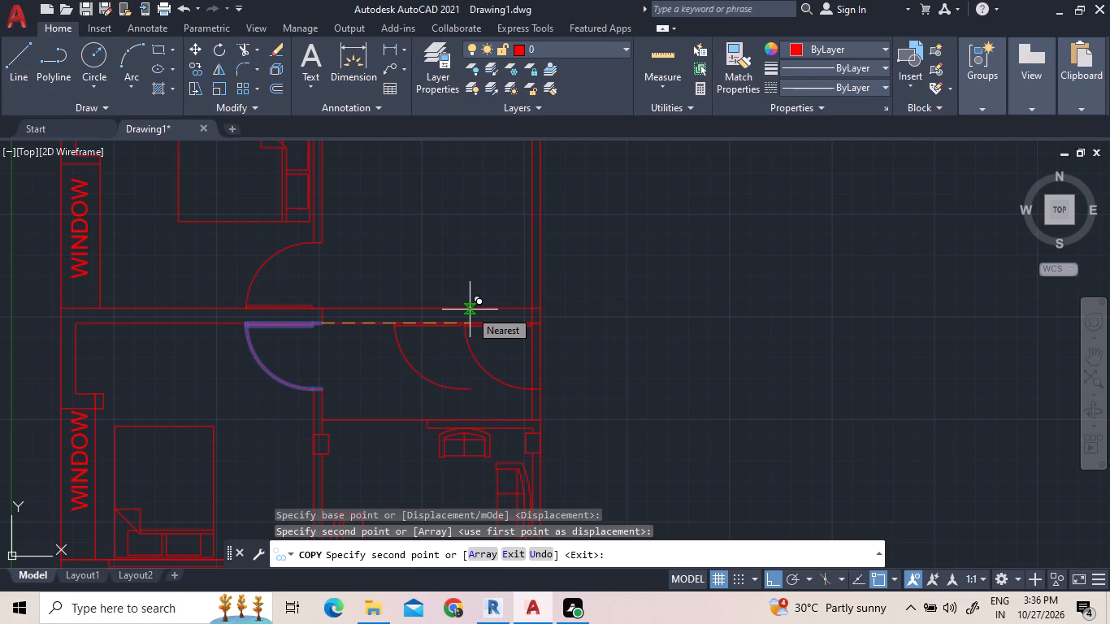
right_click(416, 271)
left_click(426, 282)
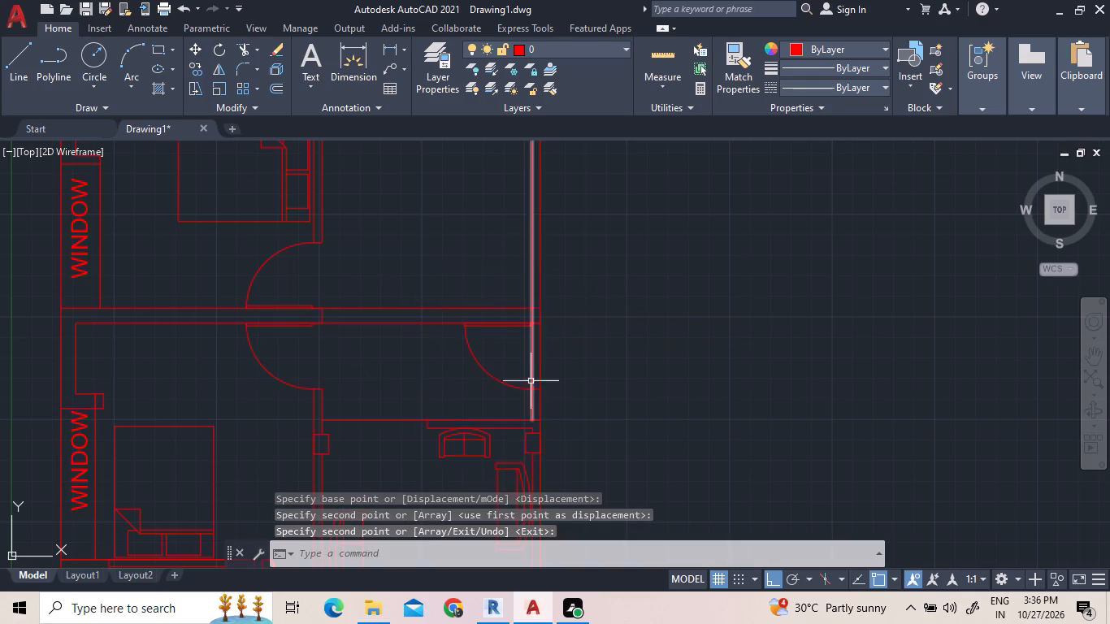
Flip the copied door vertically so its leaf sits at the lower end of the opening and still swings into the house.
left_click(510, 381)
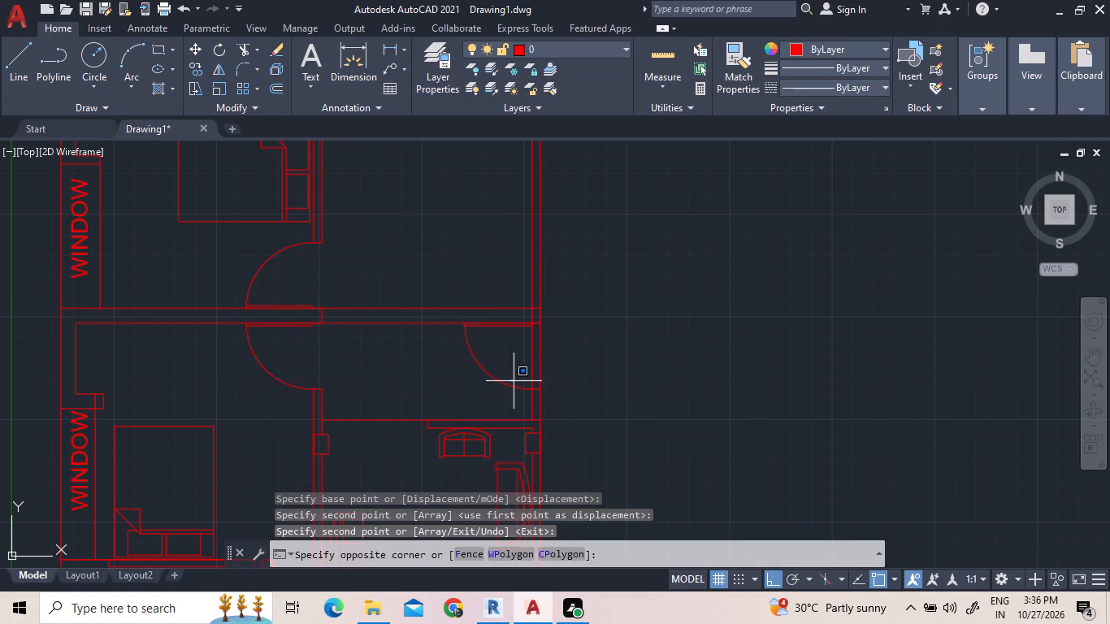
left_click(483, 381)
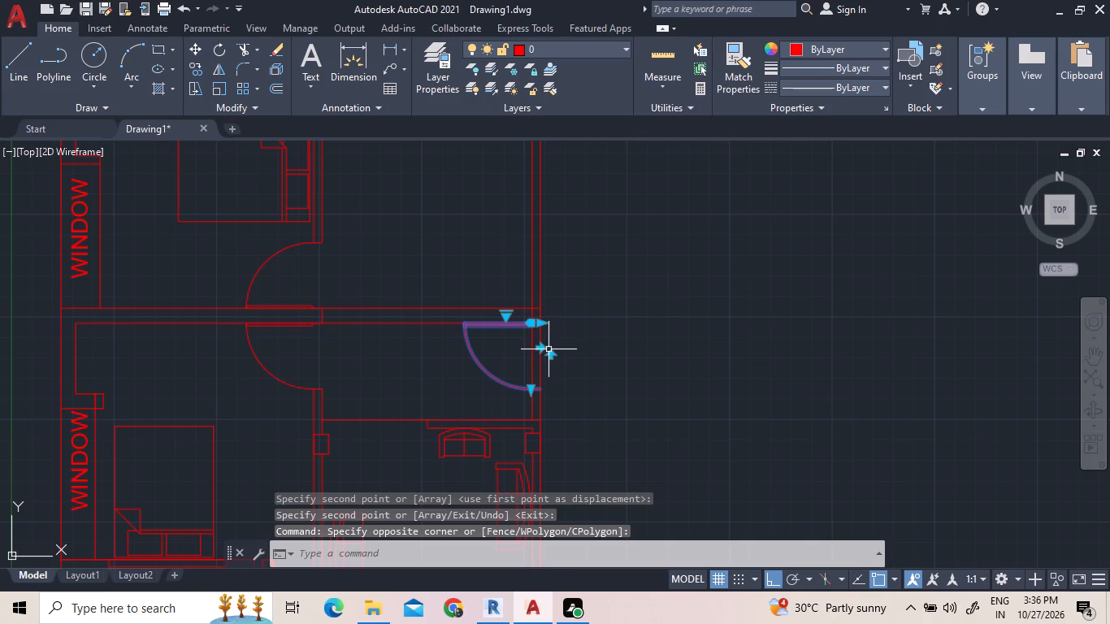
left_click(553, 351)
left_click(553, 354)
left_click(553, 354)
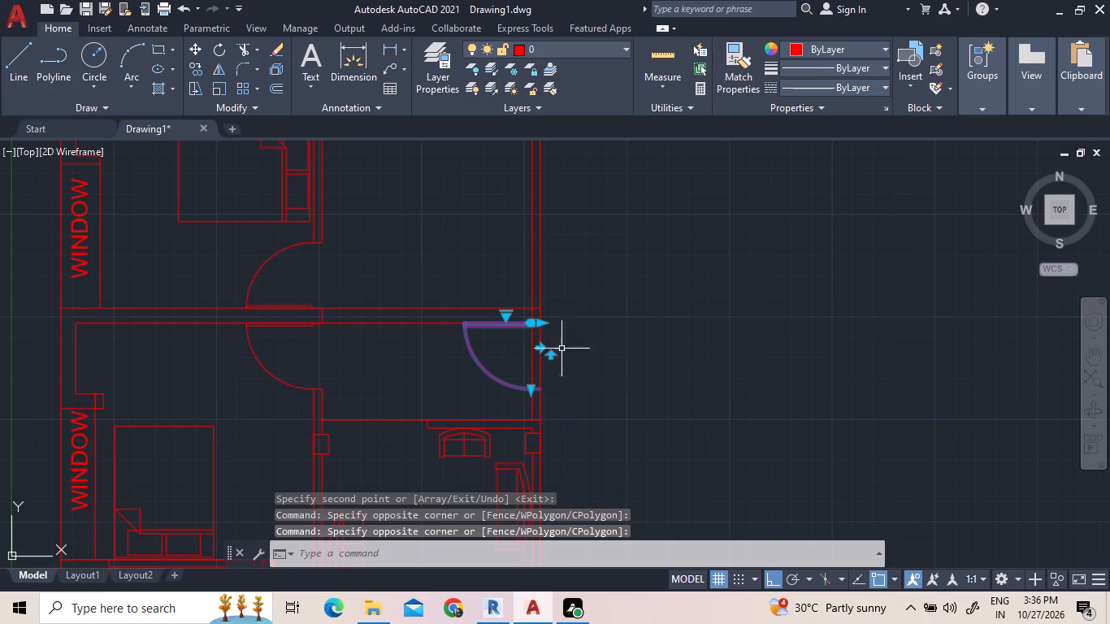
left_click(542, 347)
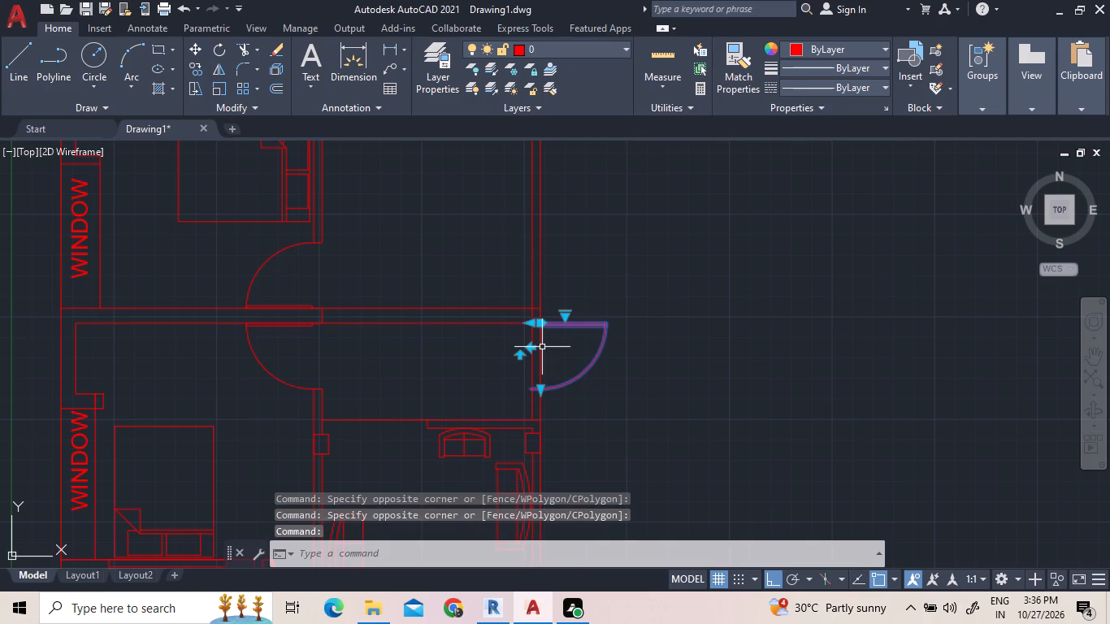
left_click(521, 357)
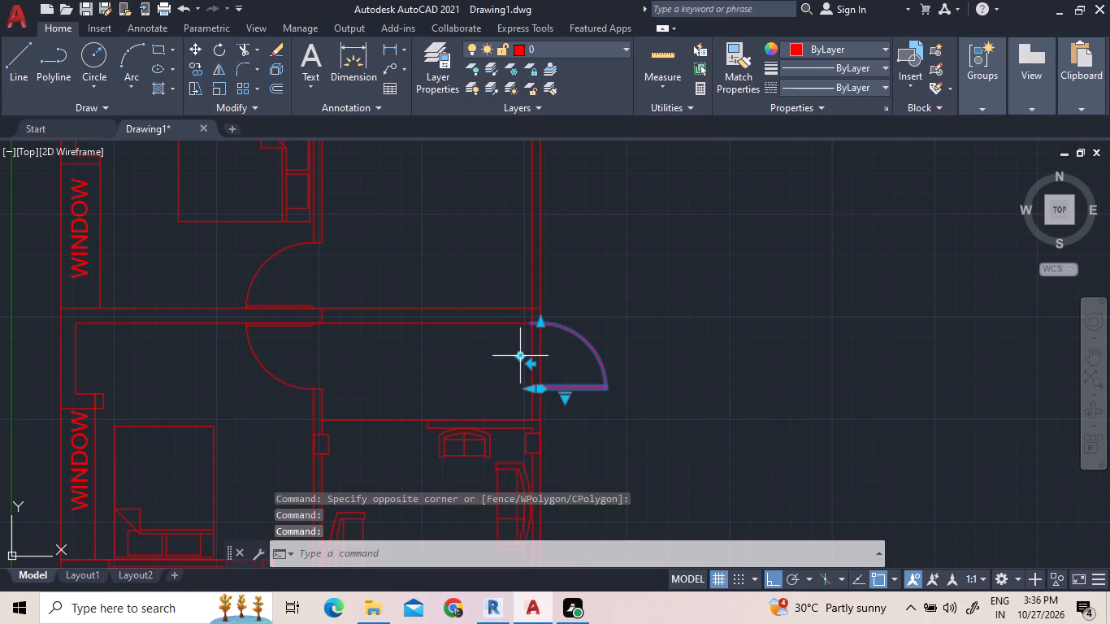
left_click(533, 361)
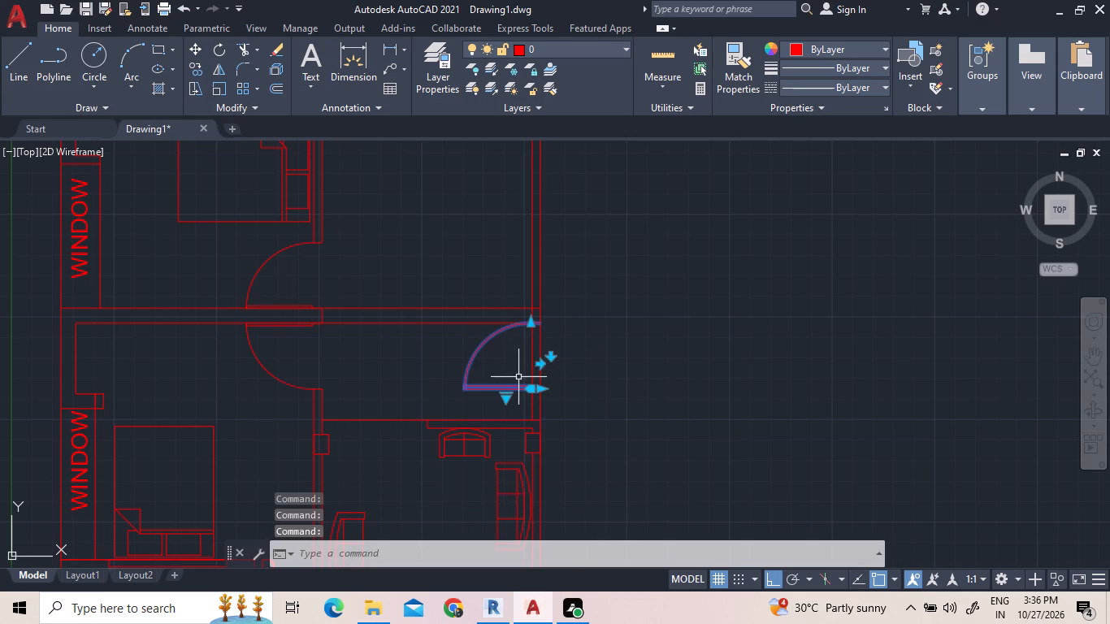
Move the flipped door down along the new wall so its lower outer corner meets the top line of the room below.
right_click(633, 388)
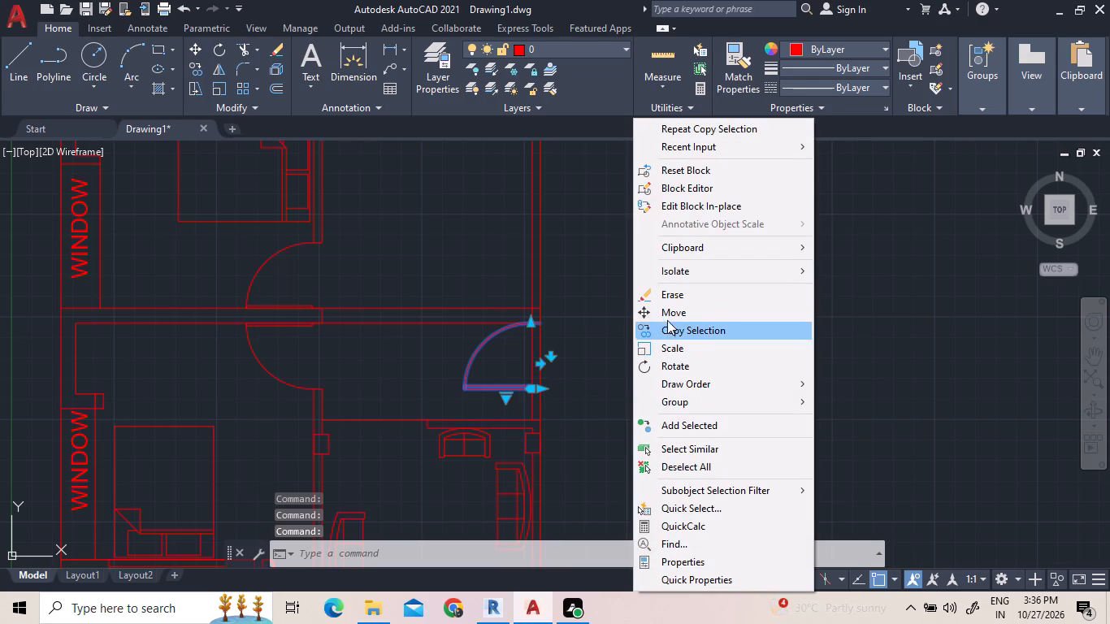
left_click(670, 314)
scroll(522, 397, "up", 3)
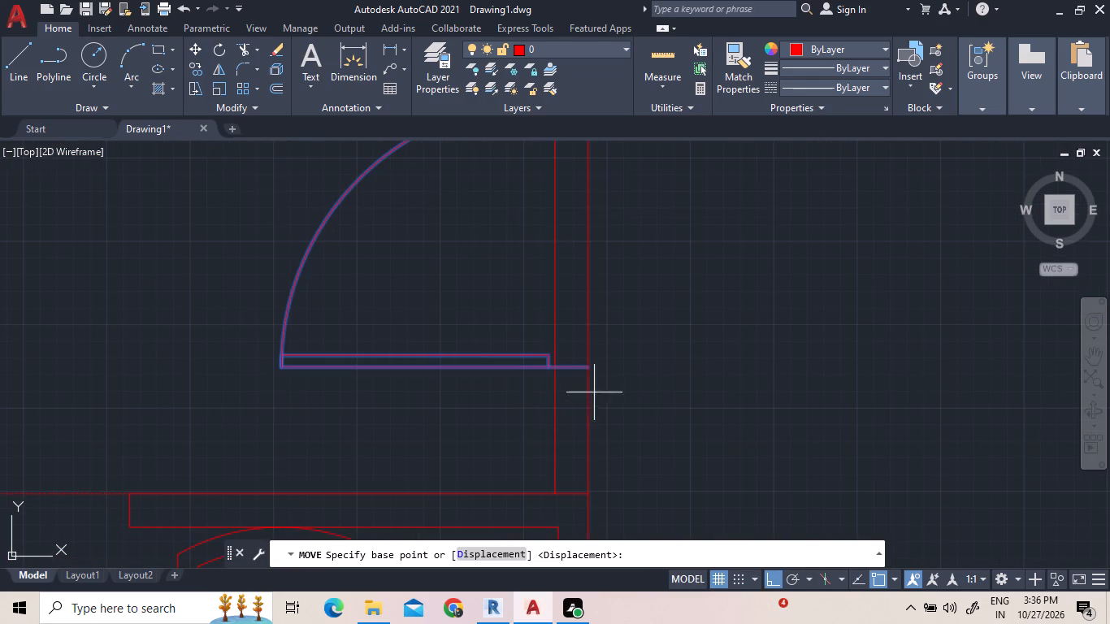
left_click(585, 366)
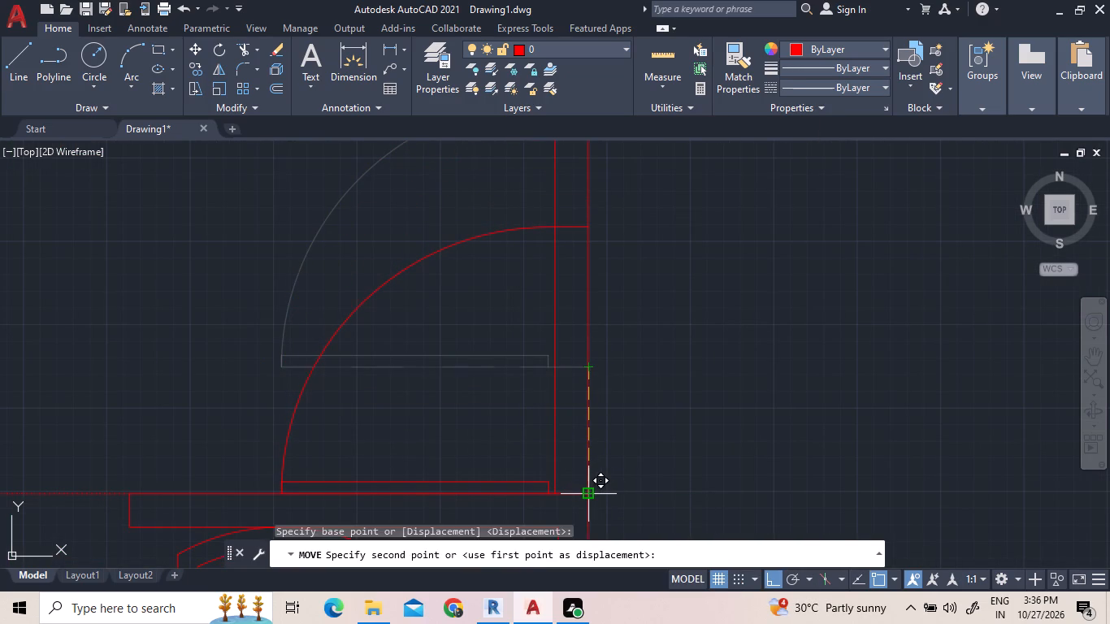
left_click(589, 493)
scroll(670, 399, "down", 3)
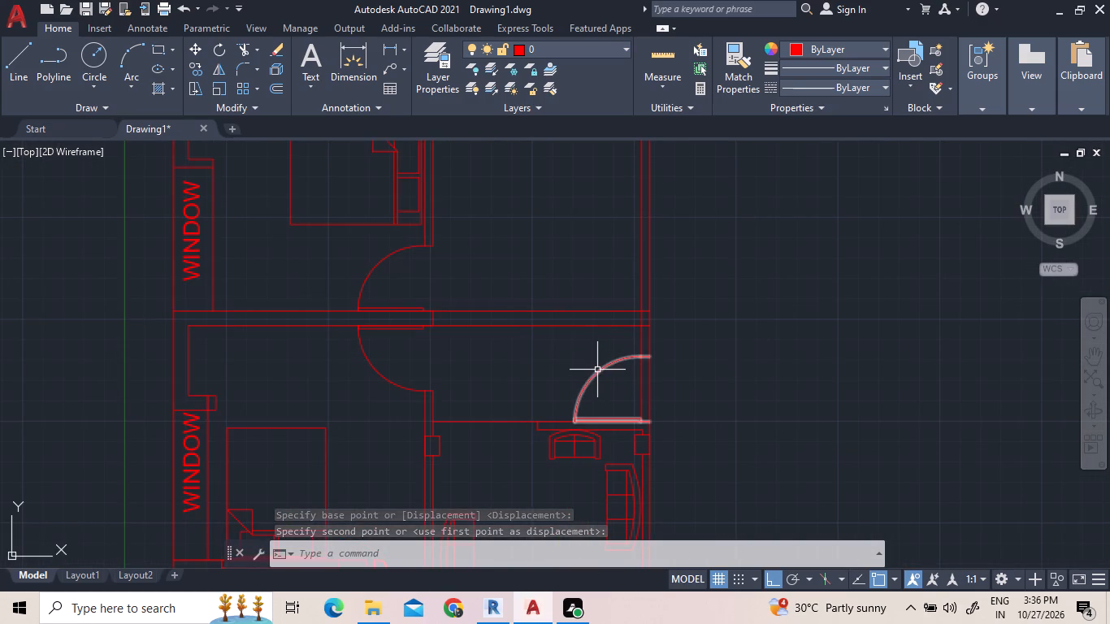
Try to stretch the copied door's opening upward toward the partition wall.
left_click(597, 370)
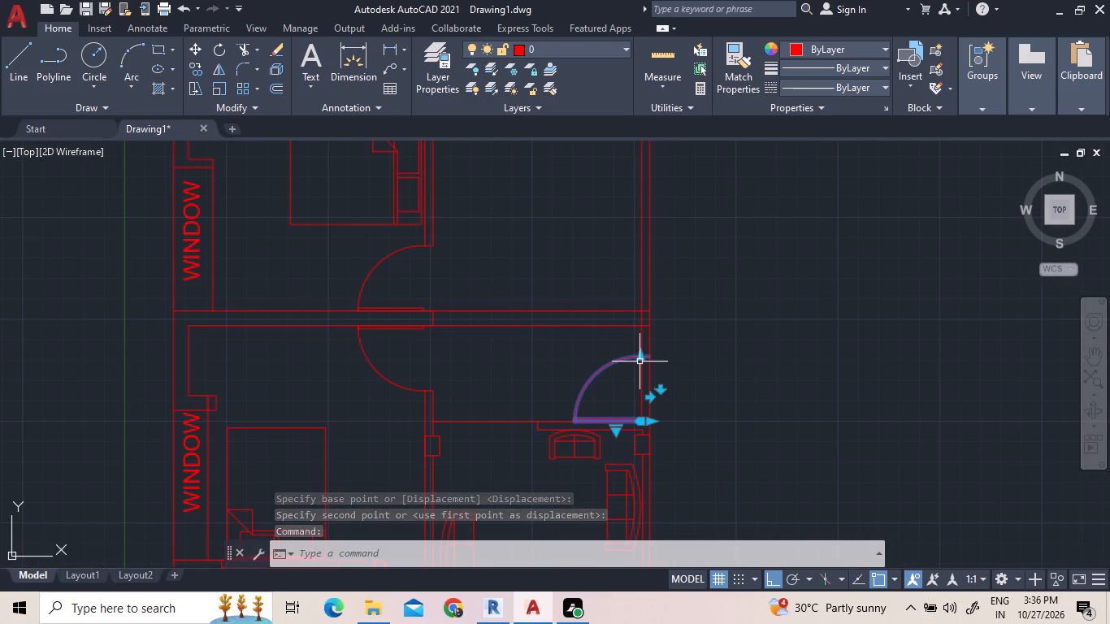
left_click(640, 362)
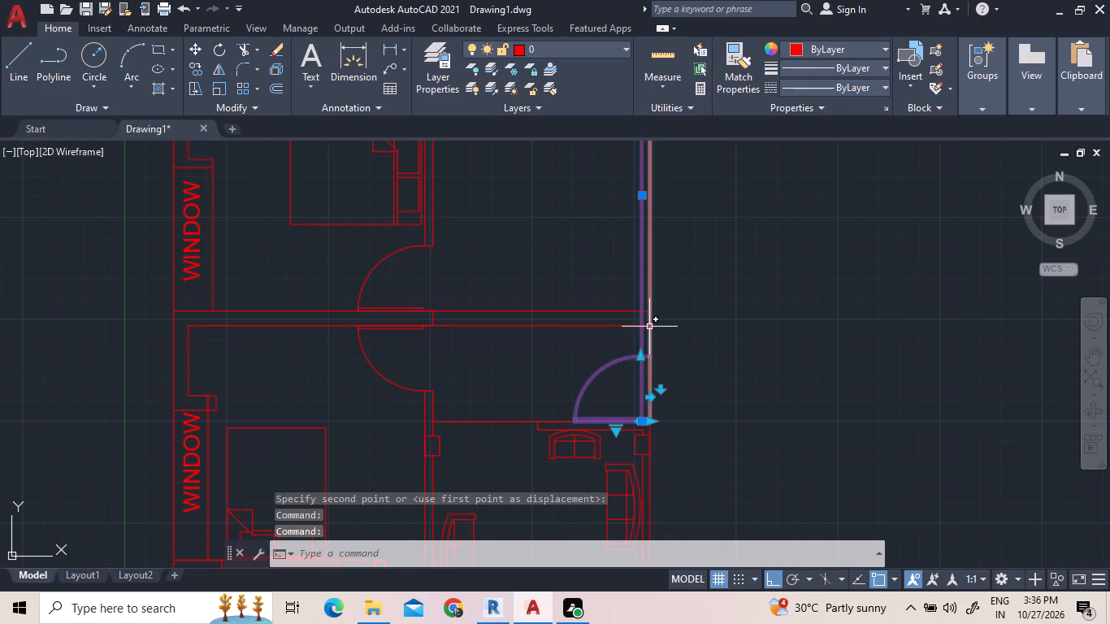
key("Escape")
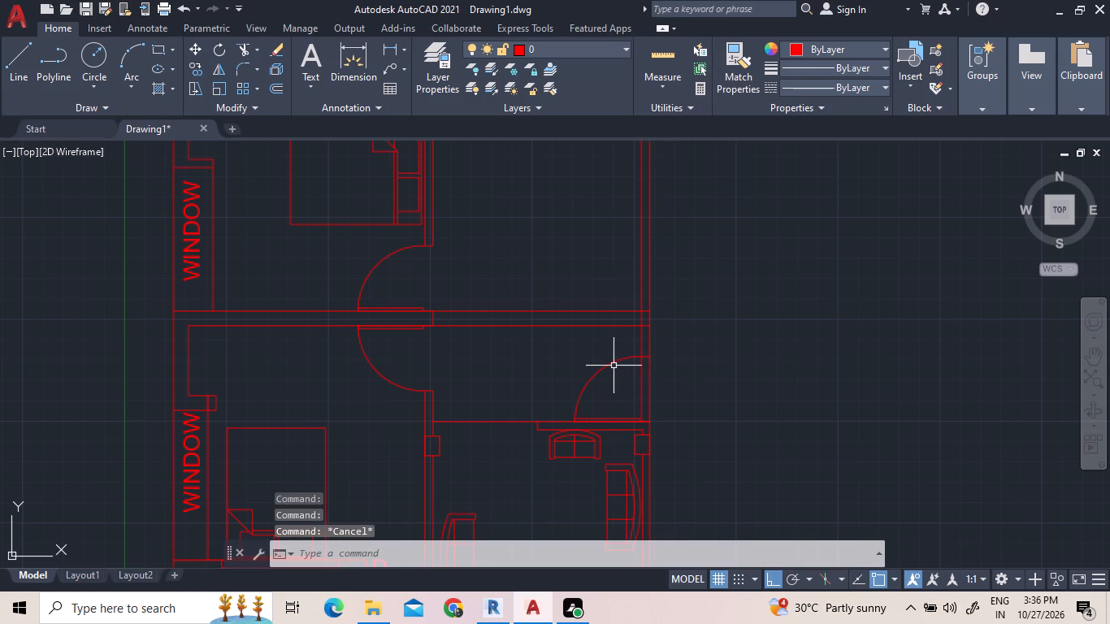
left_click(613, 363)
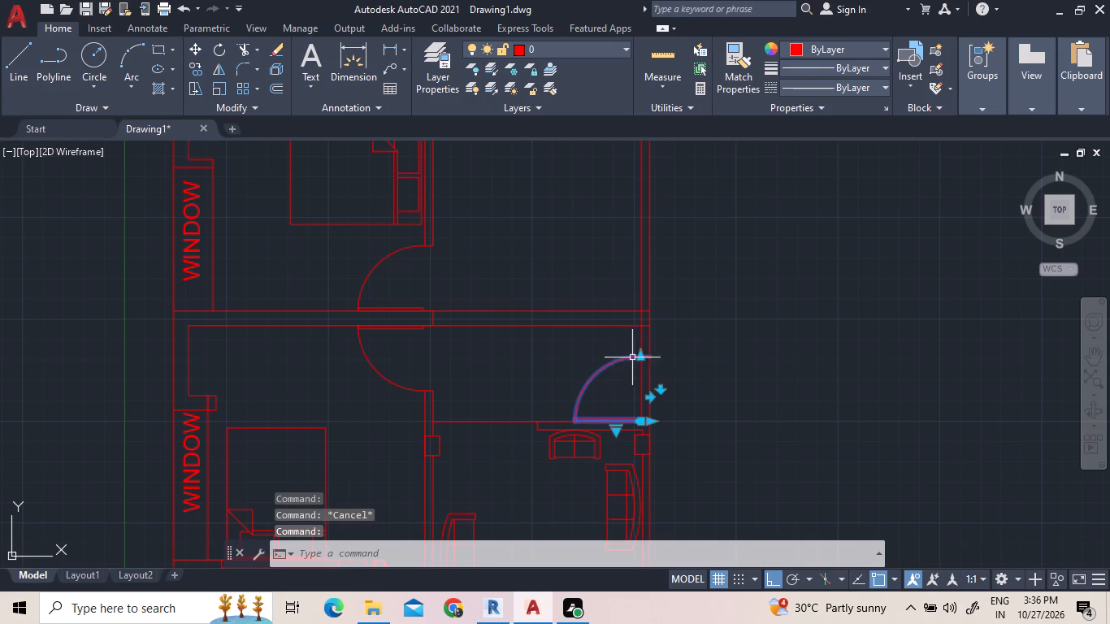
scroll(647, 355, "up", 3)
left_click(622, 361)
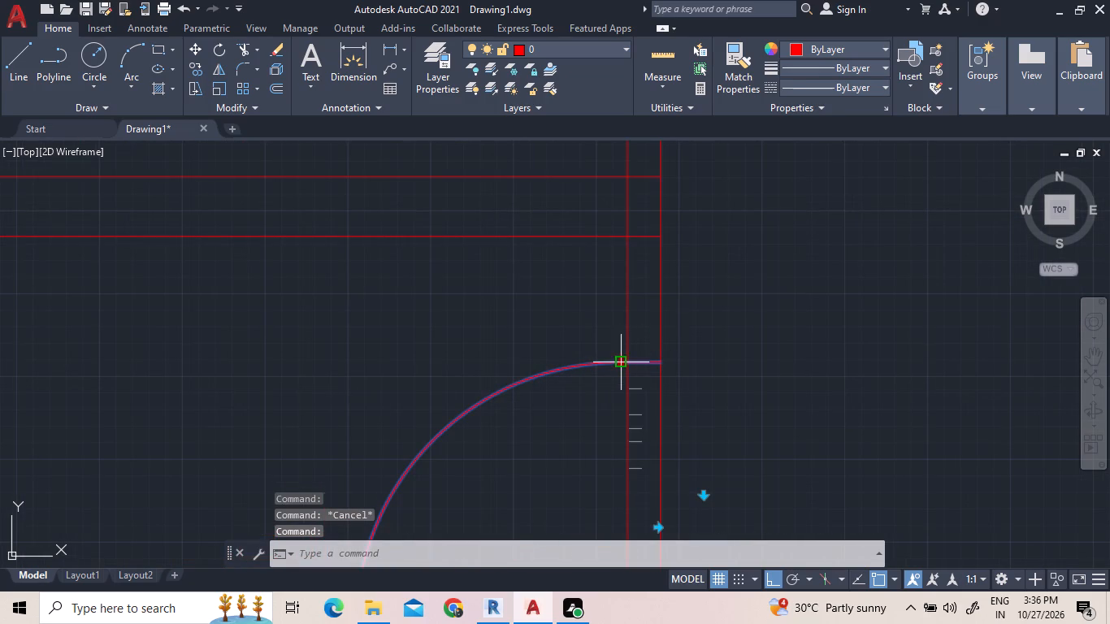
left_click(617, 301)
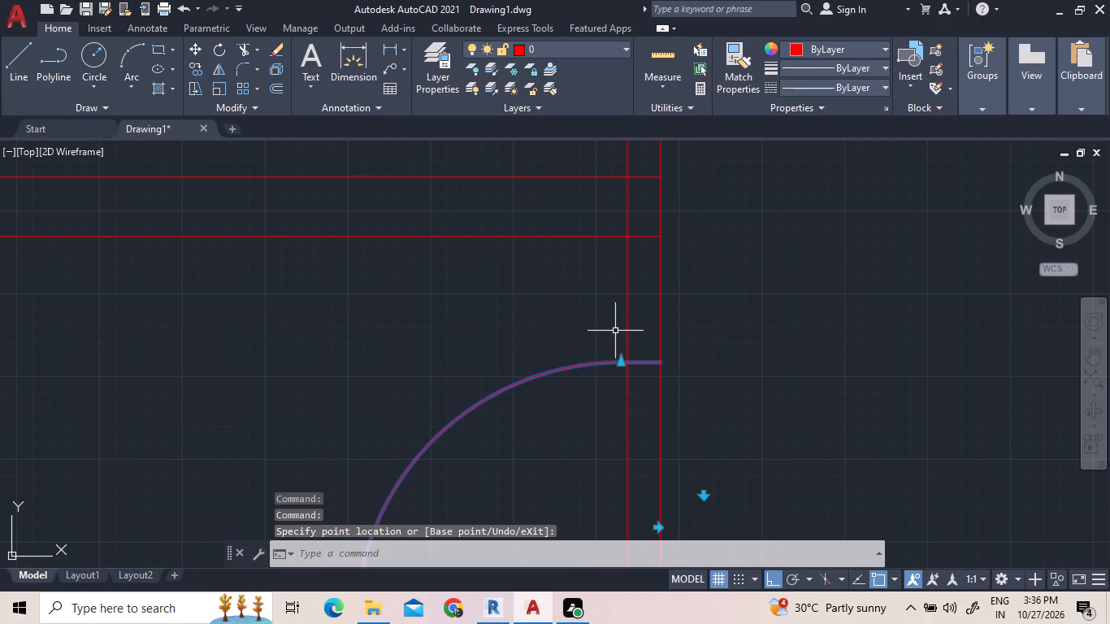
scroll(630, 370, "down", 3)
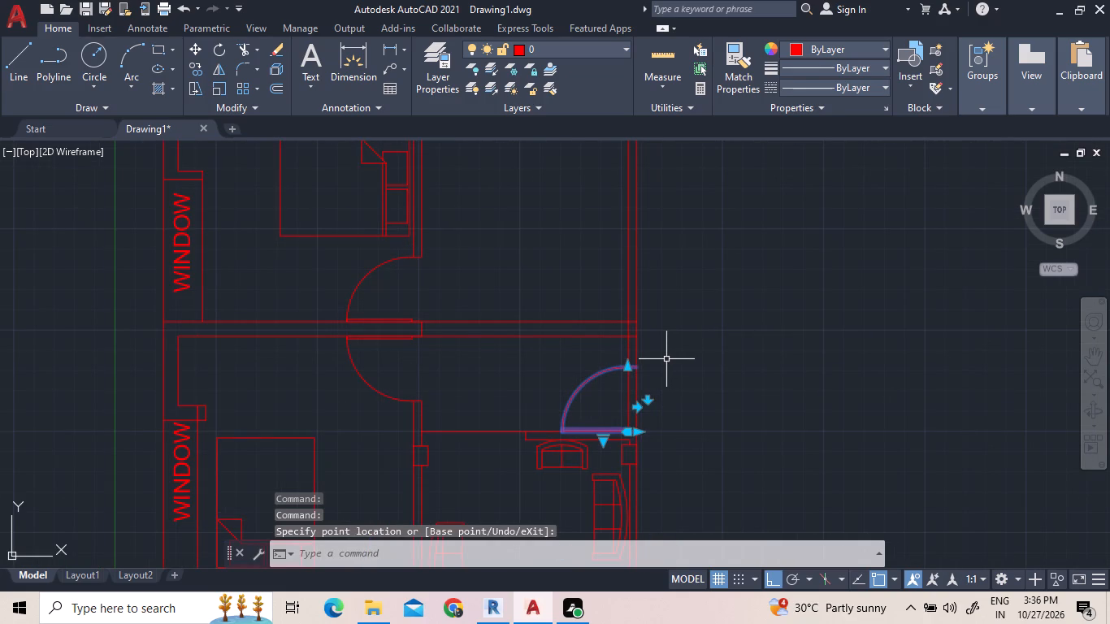
Scale the copied door up from its lower outer corner until its opening spans up to about the partition wall's lower line.
key("c")
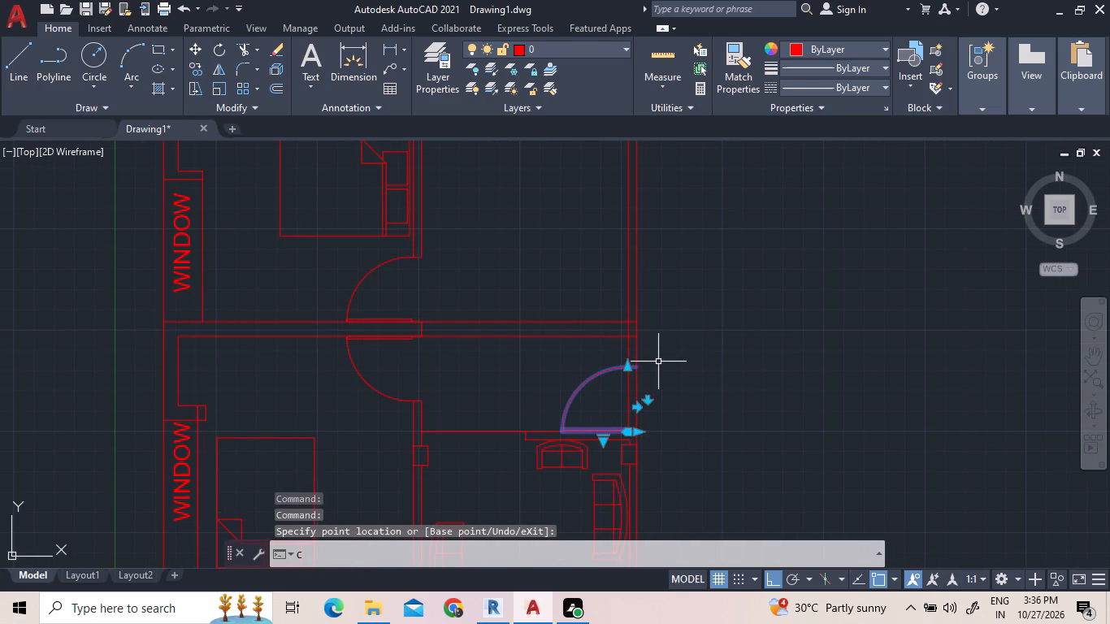
key("BackSpace")
type("SC")
key("space")
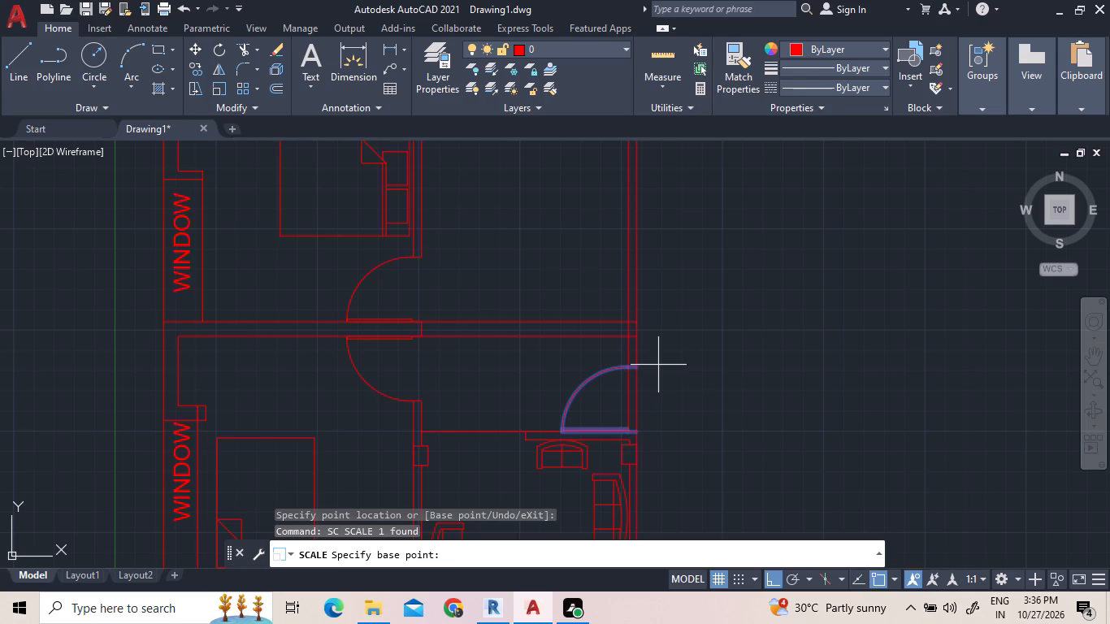
scroll(645, 420, "up", 2)
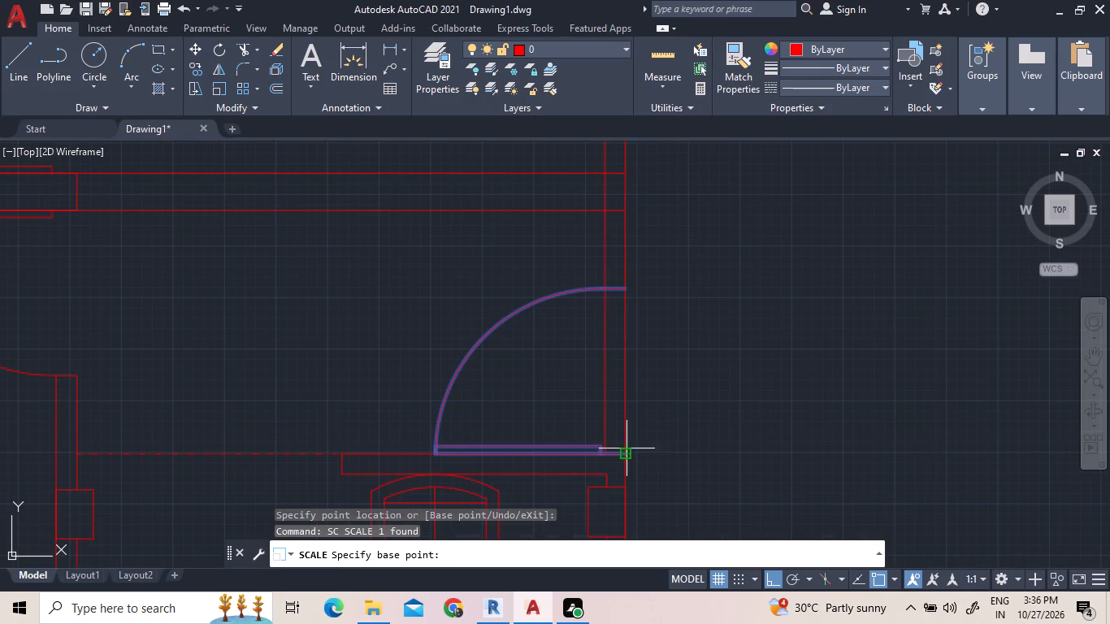
left_click(624, 450)
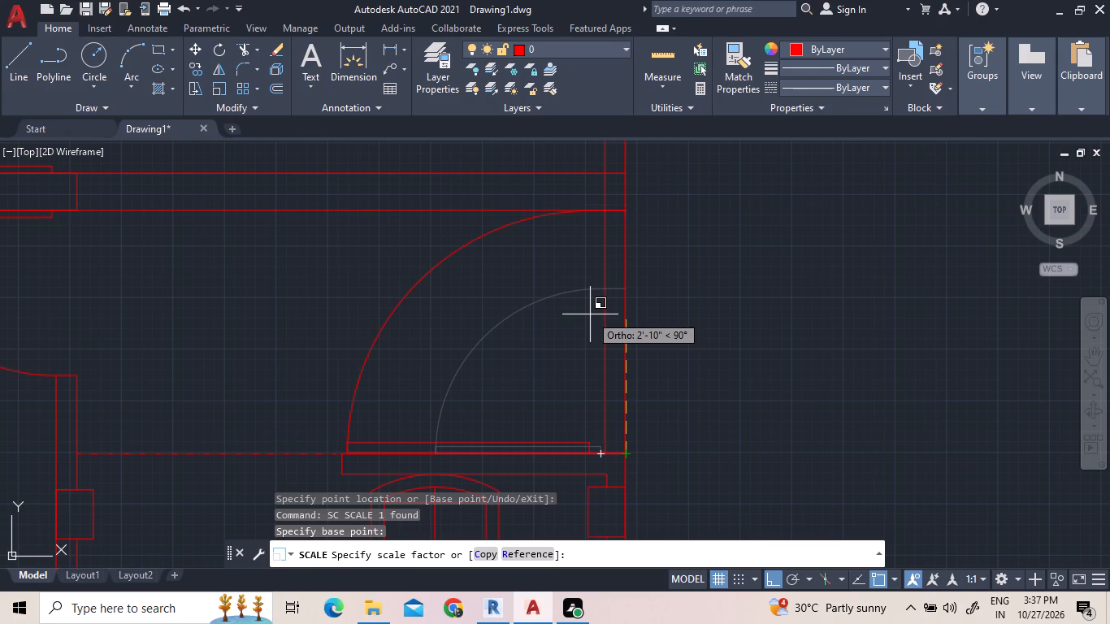
left_click(590, 314)
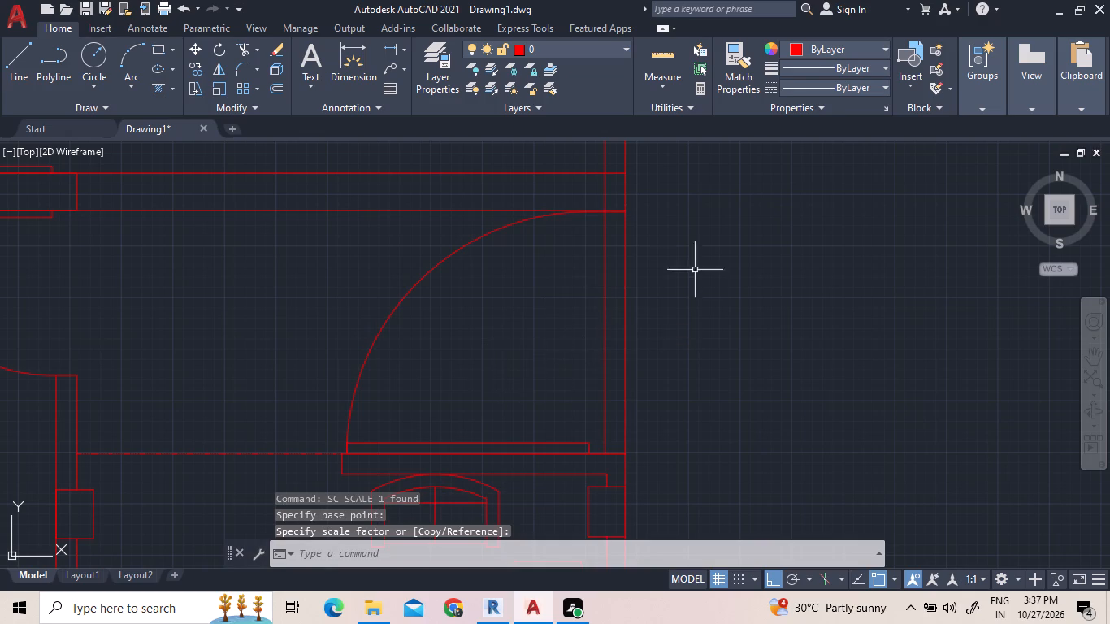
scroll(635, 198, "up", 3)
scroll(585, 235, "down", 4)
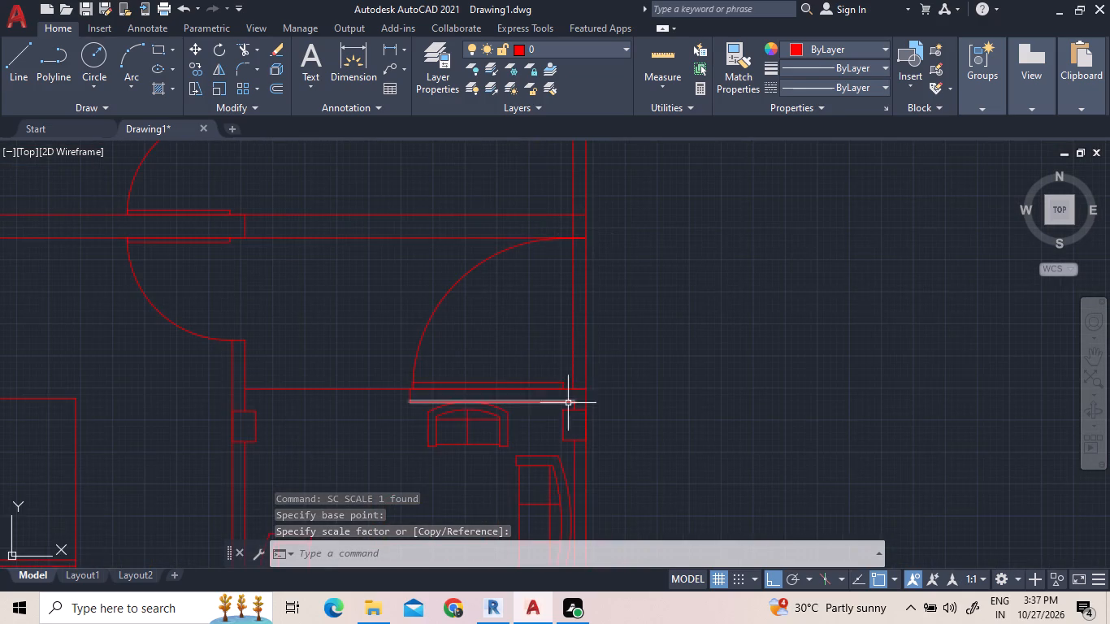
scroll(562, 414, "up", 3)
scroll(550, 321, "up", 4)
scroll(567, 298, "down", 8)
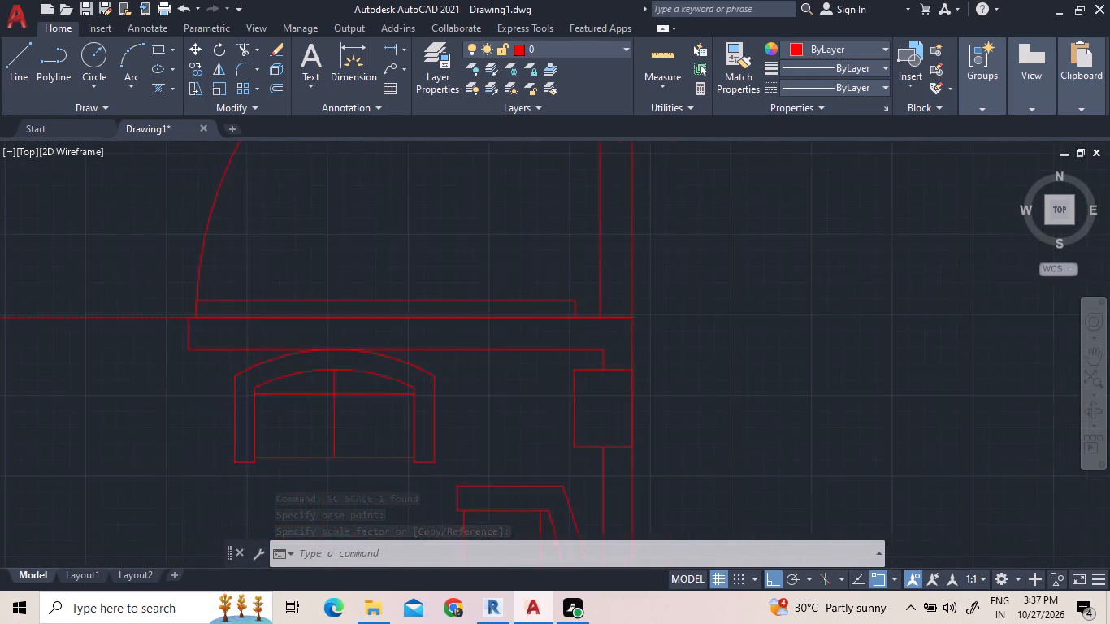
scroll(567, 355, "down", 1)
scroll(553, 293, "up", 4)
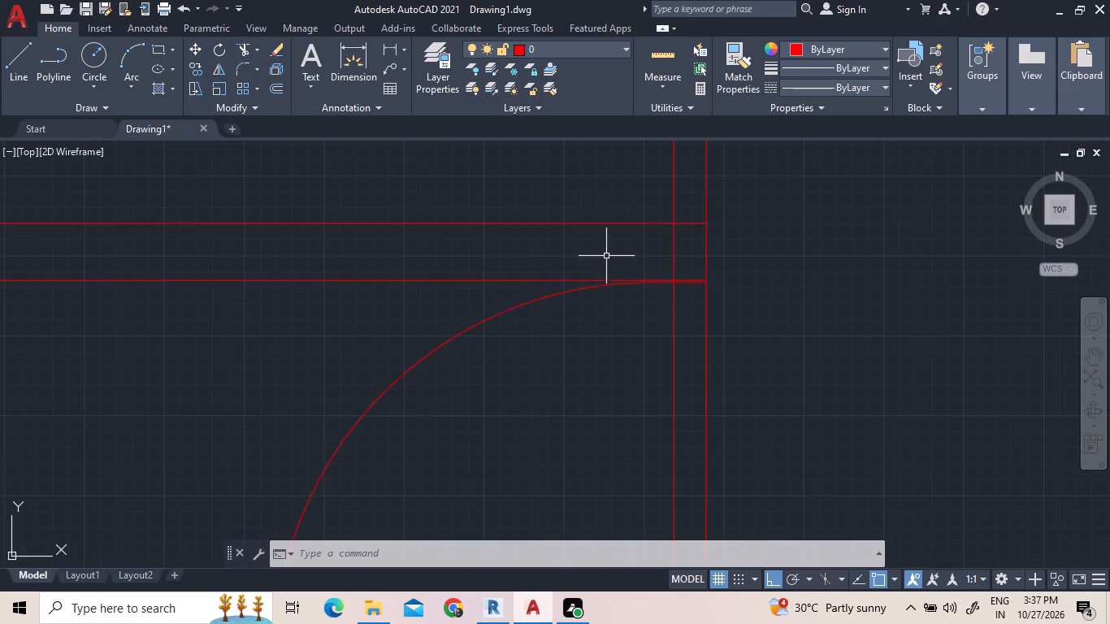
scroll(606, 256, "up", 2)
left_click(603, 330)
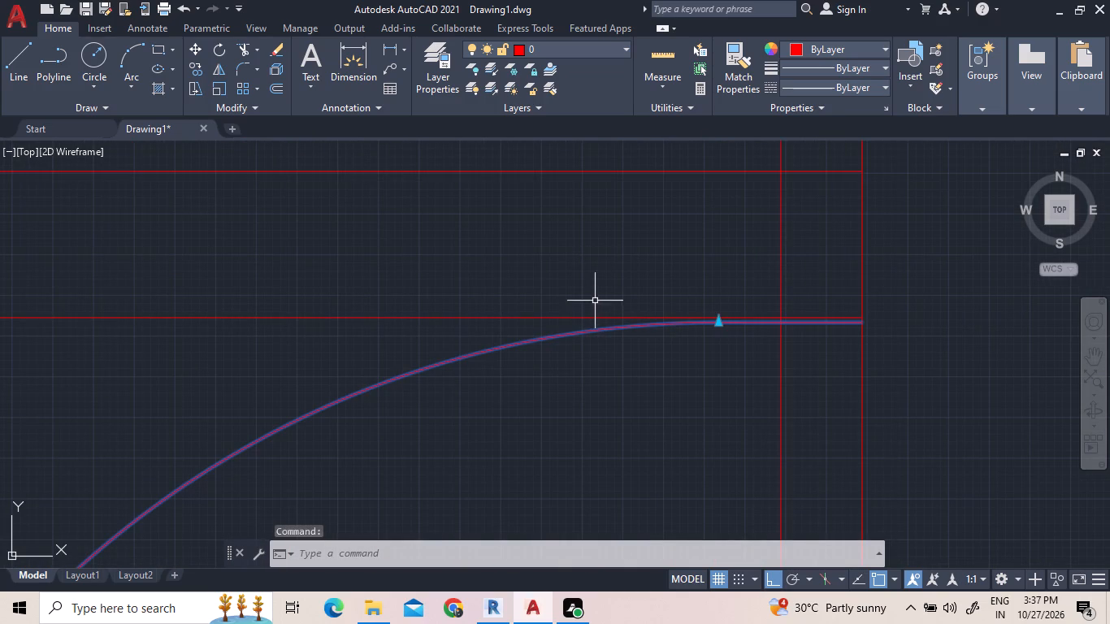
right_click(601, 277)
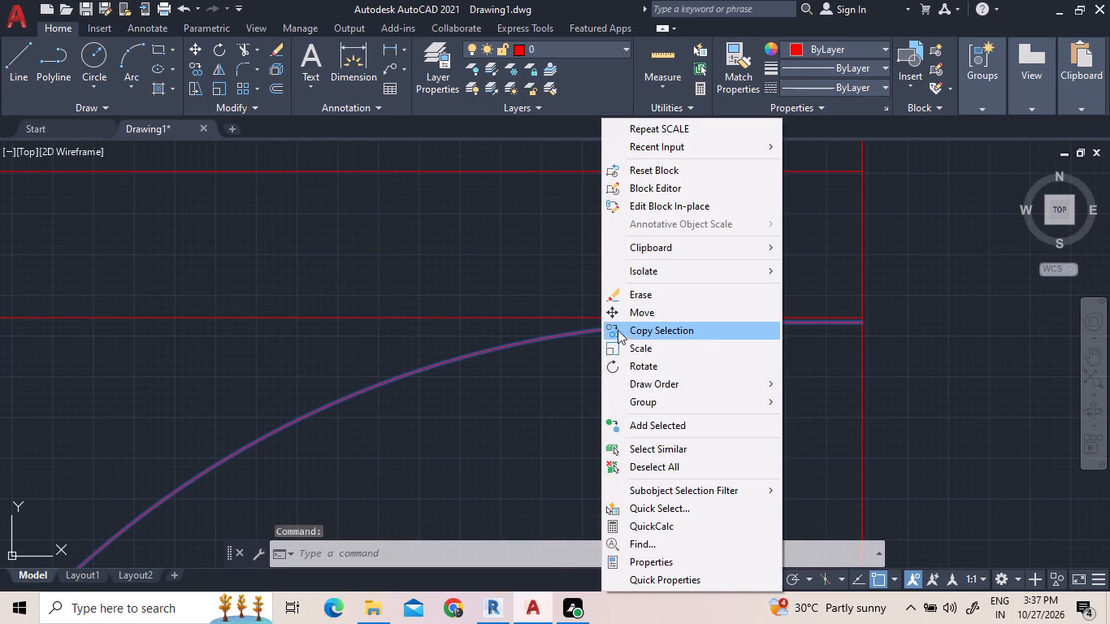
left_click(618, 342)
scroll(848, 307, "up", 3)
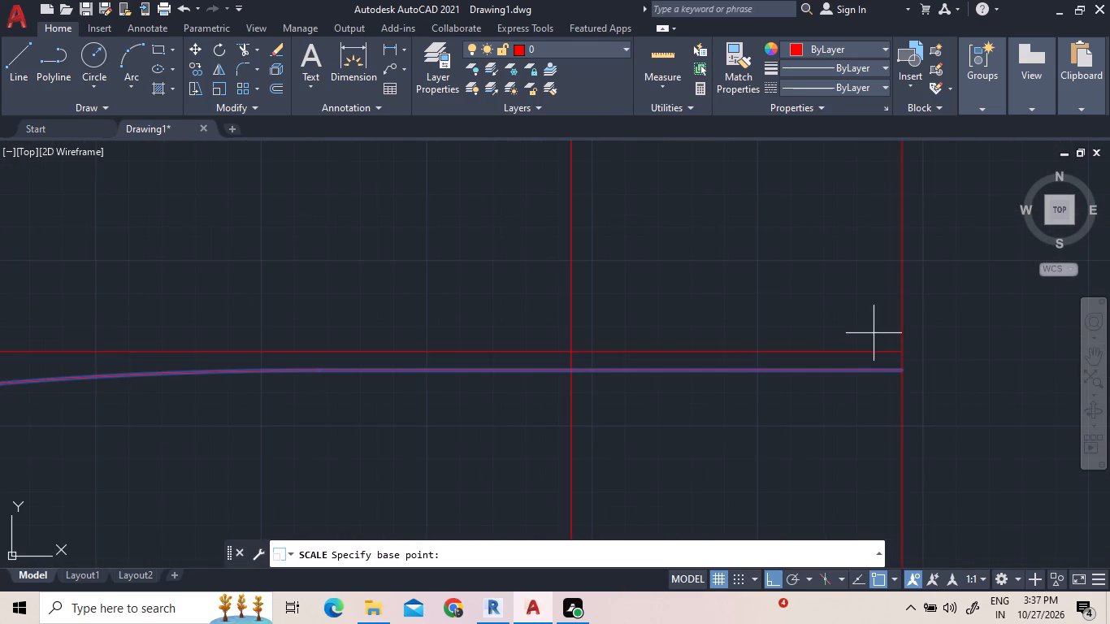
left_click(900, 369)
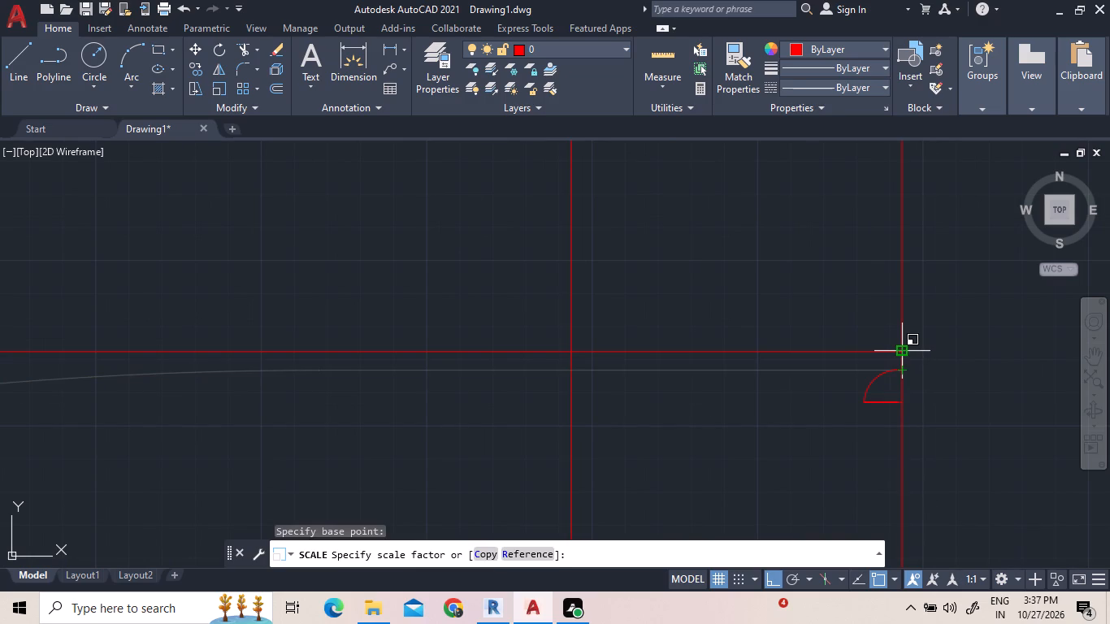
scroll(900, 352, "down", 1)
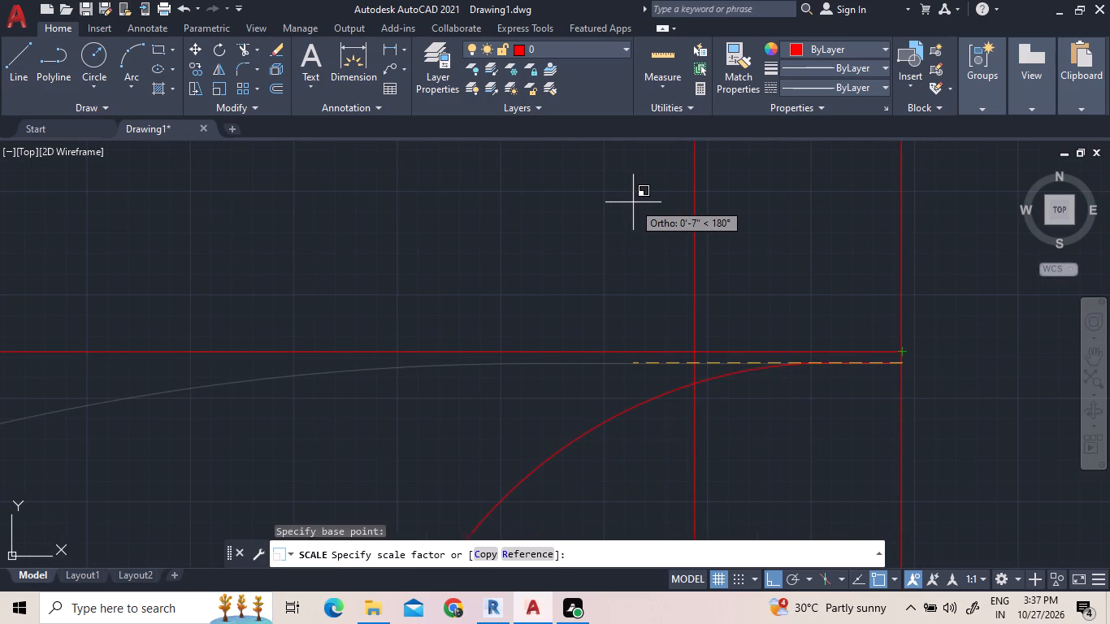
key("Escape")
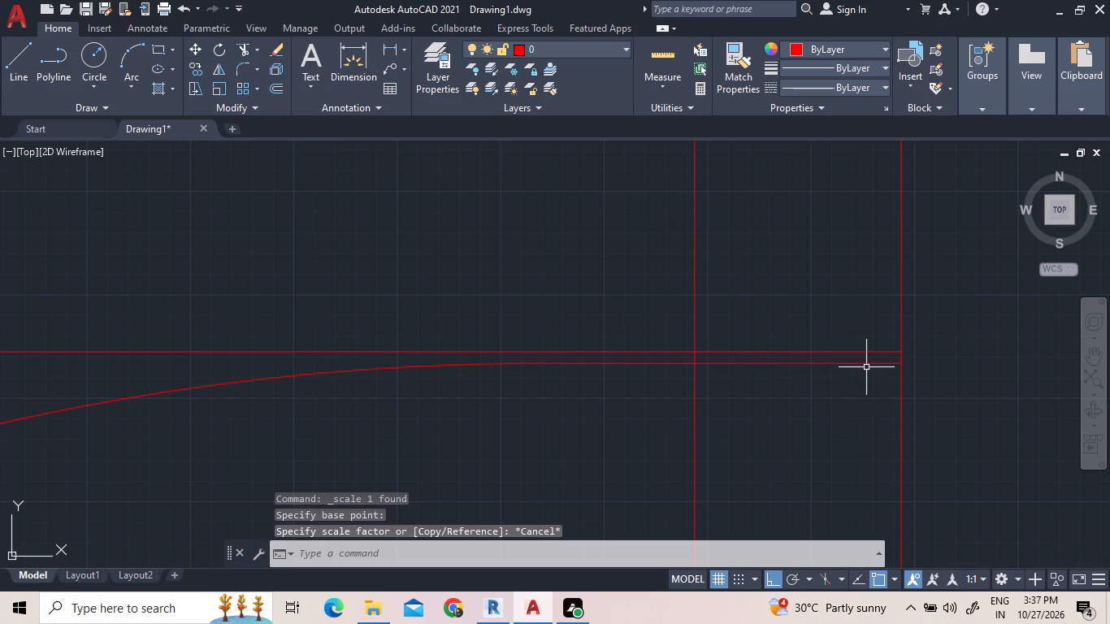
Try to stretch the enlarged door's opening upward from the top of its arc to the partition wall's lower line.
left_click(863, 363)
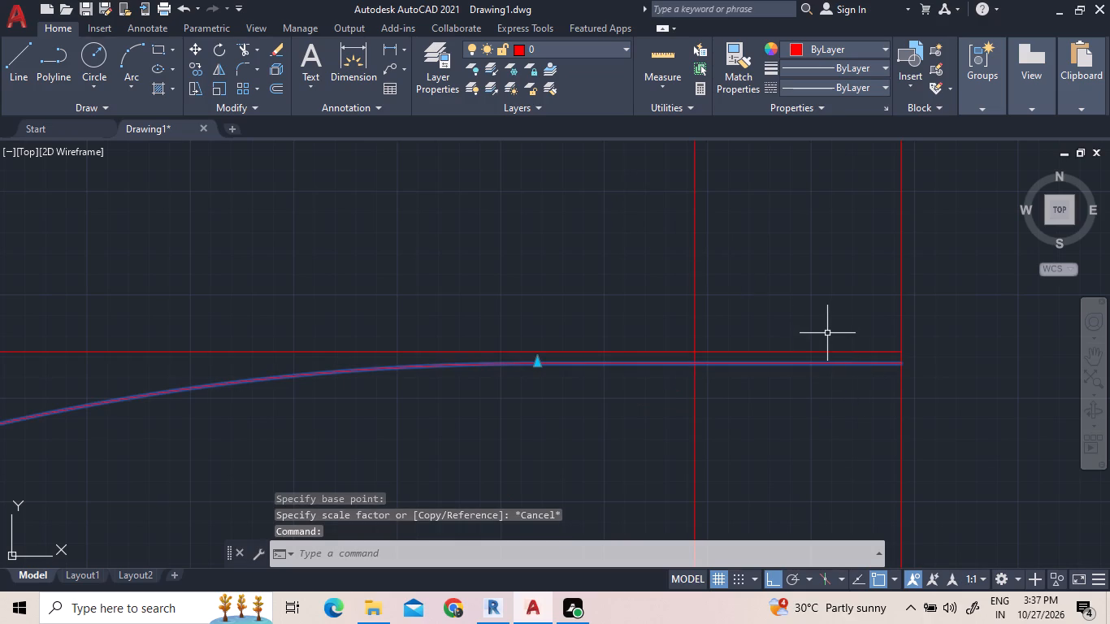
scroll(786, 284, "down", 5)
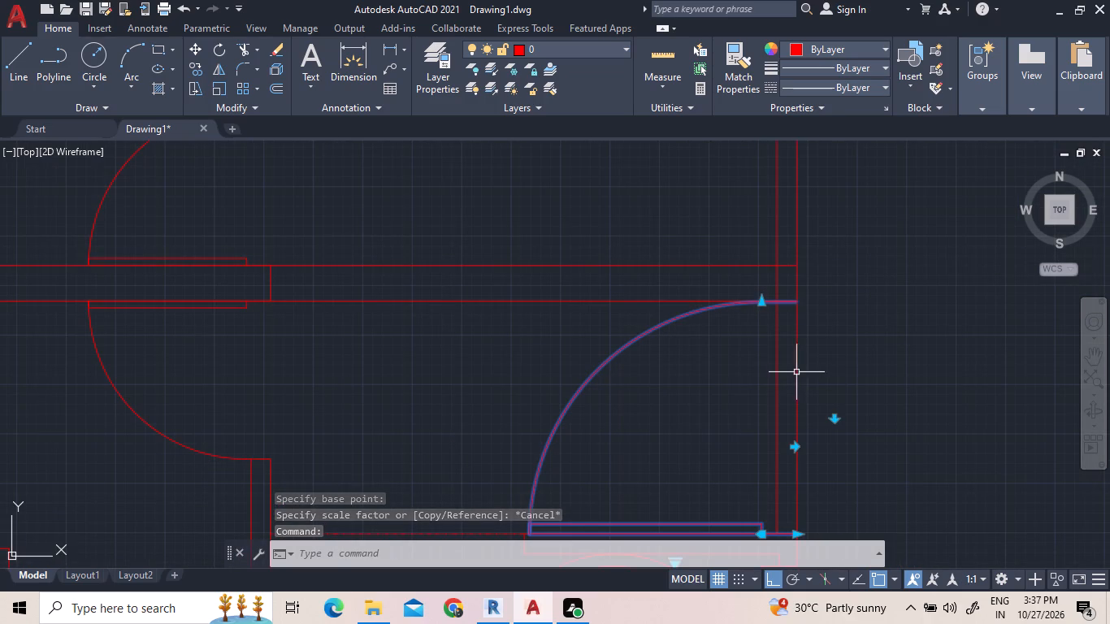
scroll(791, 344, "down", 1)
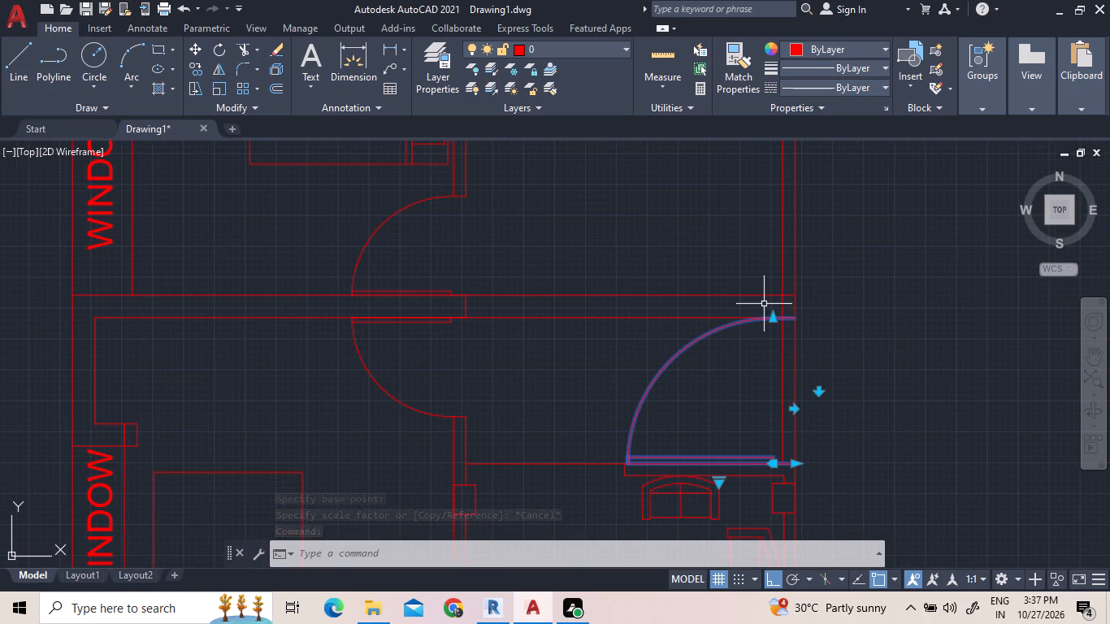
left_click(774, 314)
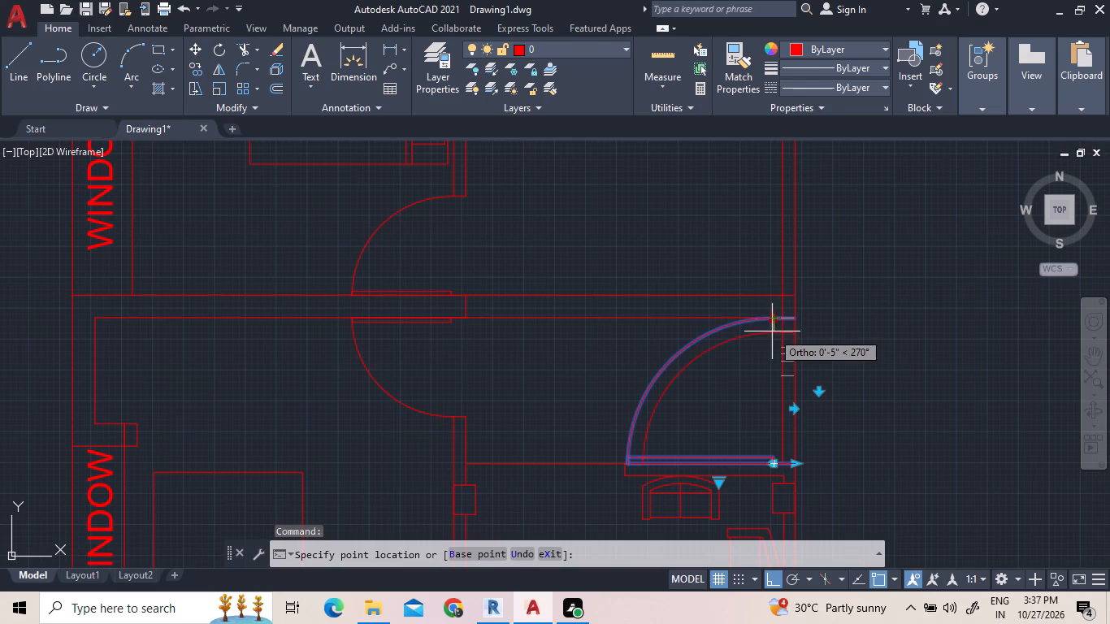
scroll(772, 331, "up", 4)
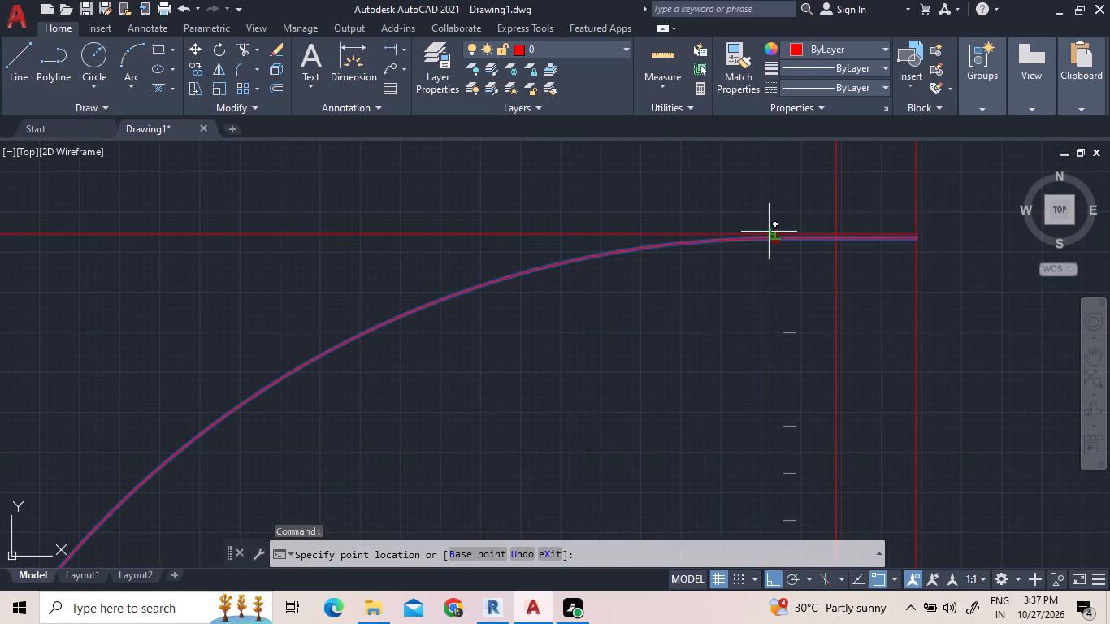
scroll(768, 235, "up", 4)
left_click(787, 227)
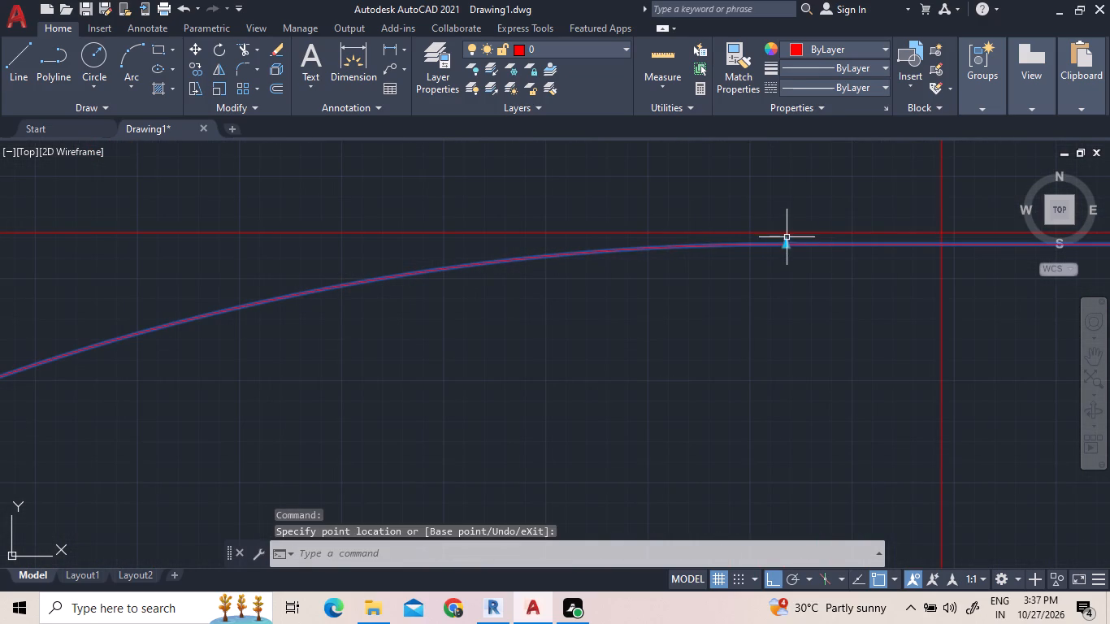
Move the enlarged door up so its upper outer end meets the partition wall's lower line at the new wall's outer line.
scroll(731, 345, "down", 3)
scroll(812, 305, "up", 3)
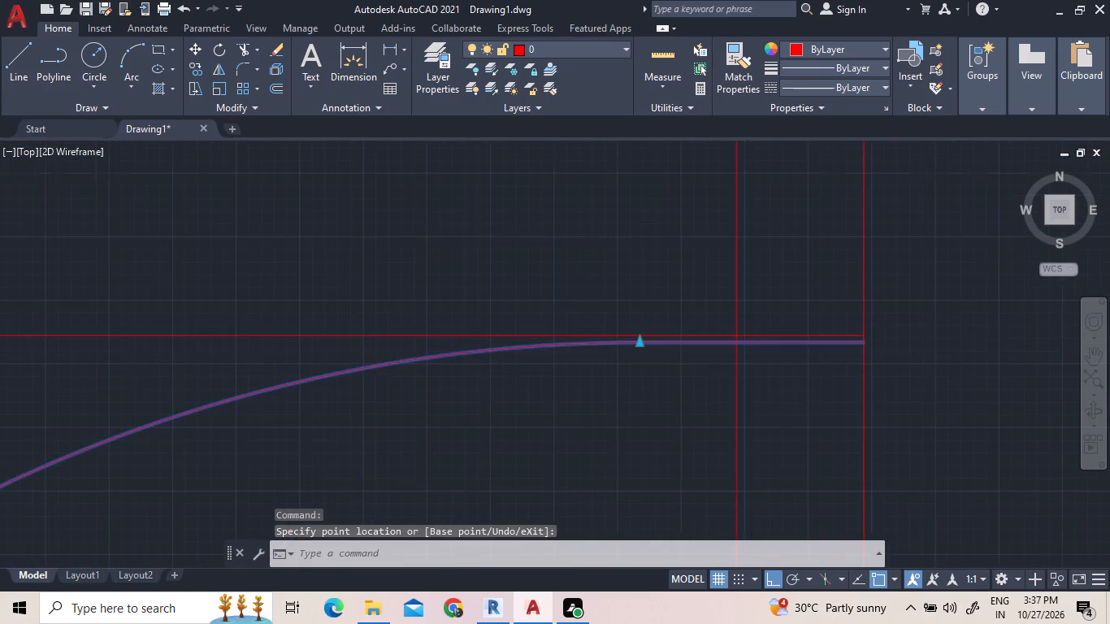
right_click(819, 310)
left_click(824, 314)
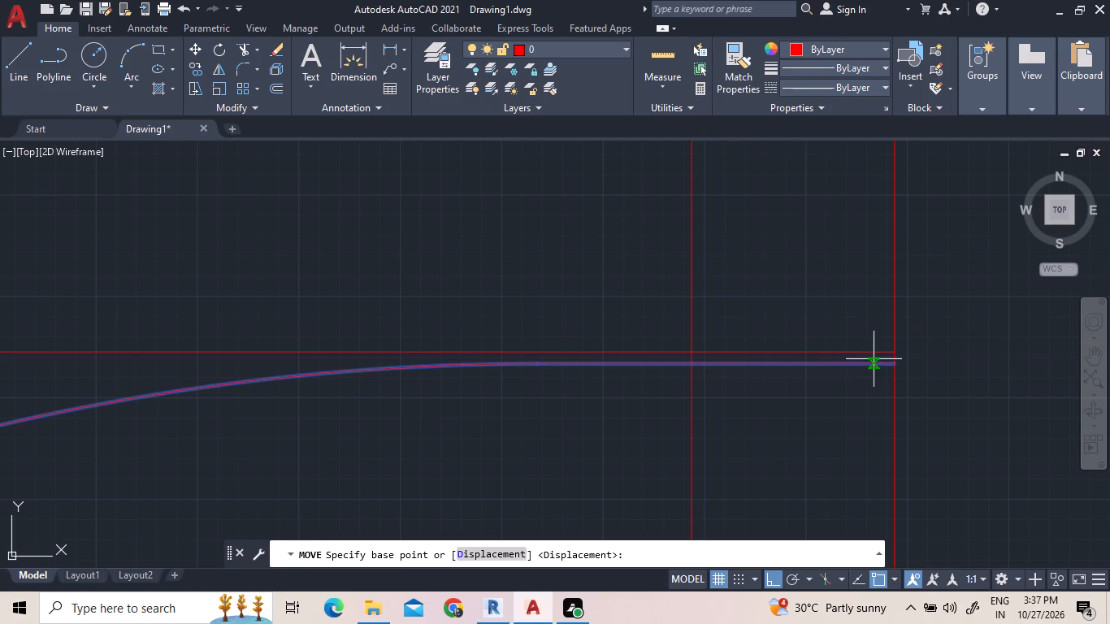
left_click(900, 364)
left_click(897, 353)
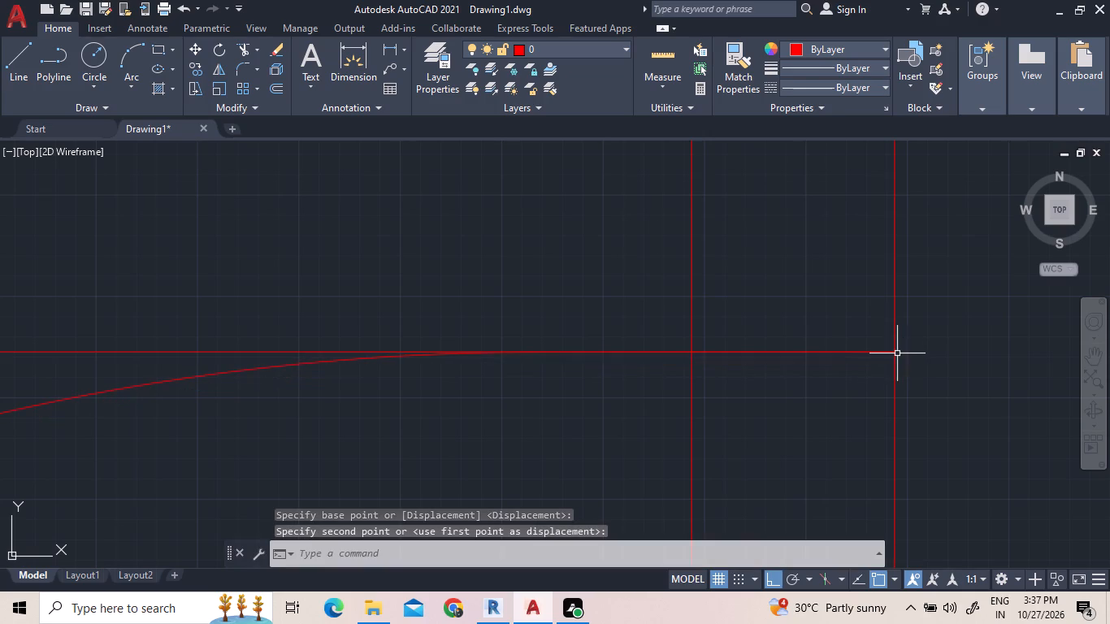
Explode the entrance door block into separate lines and an arc.
scroll(719, 269, "down", 7)
scroll(714, 419, "up", 3)
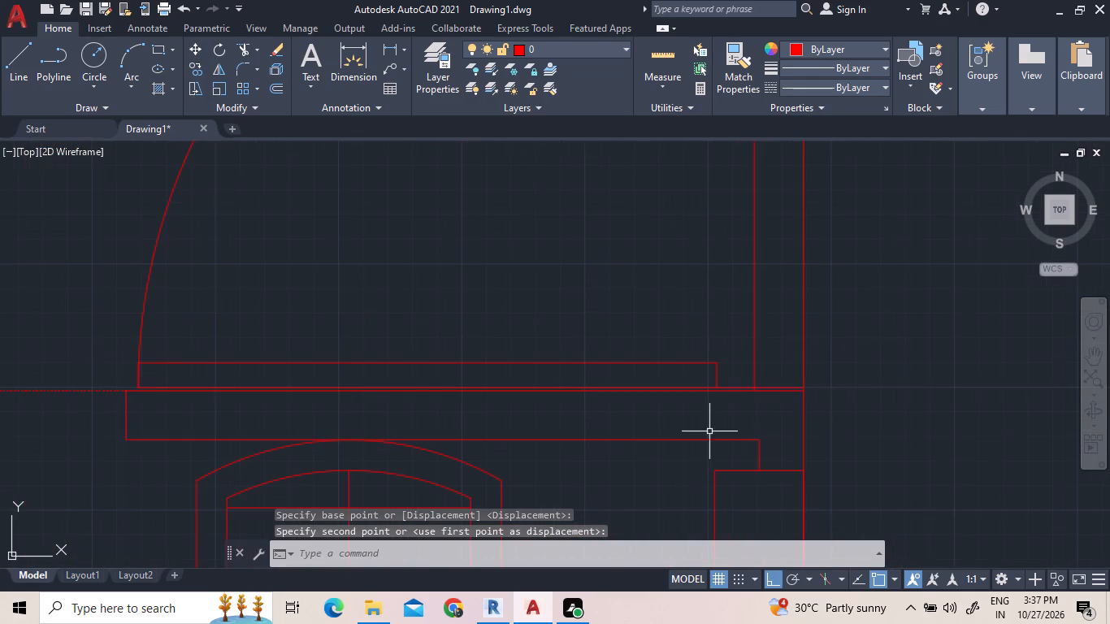
scroll(748, 399, "up", 2)
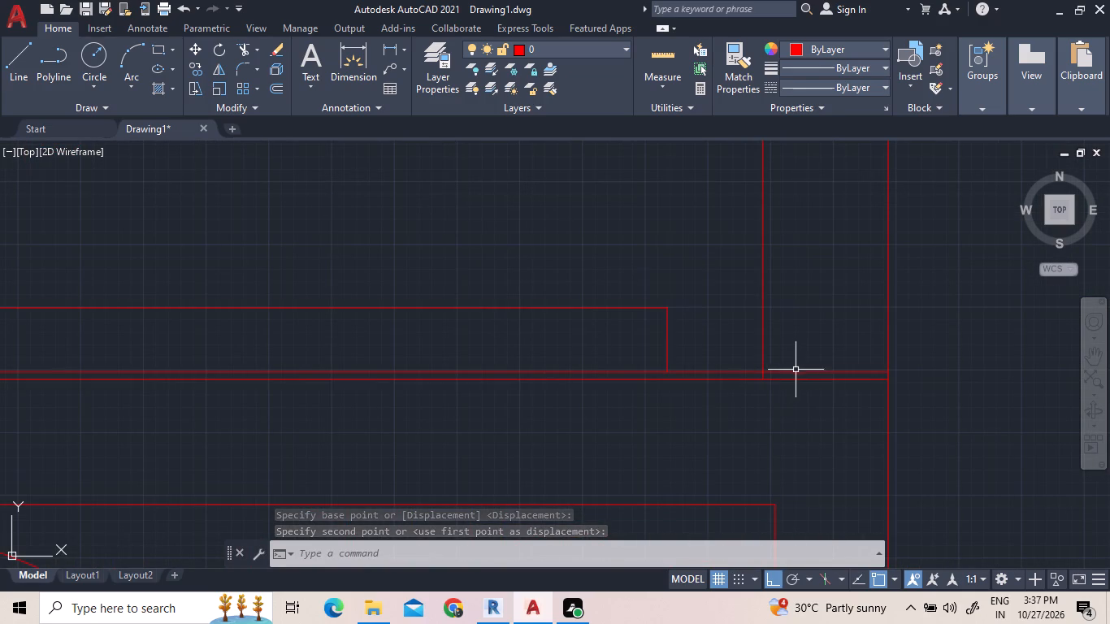
left_click(669, 373)
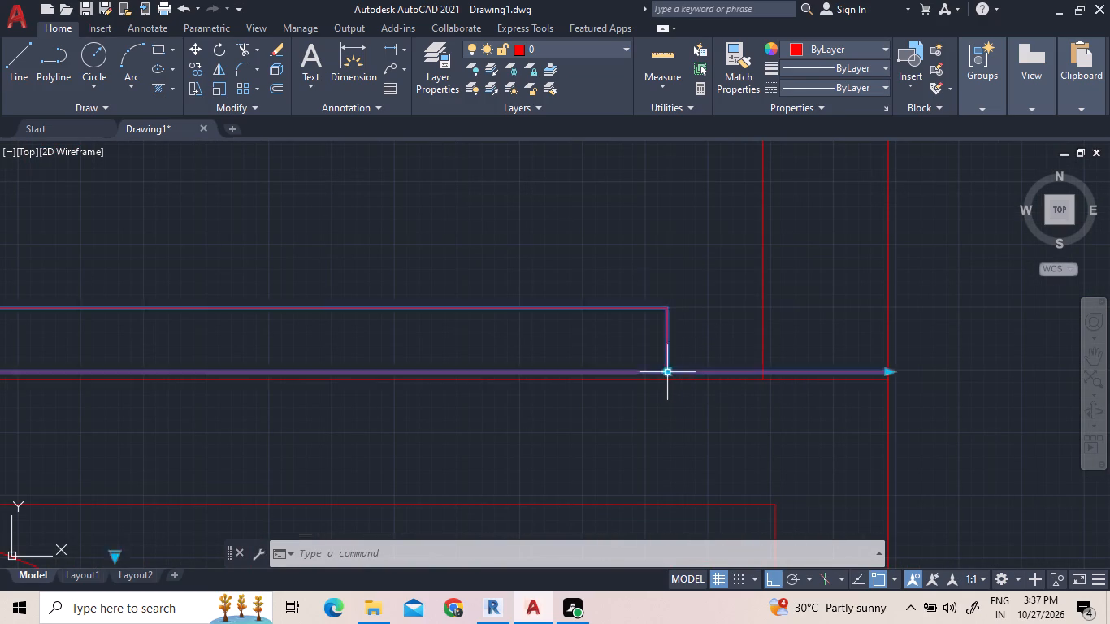
left_click(279, 67)
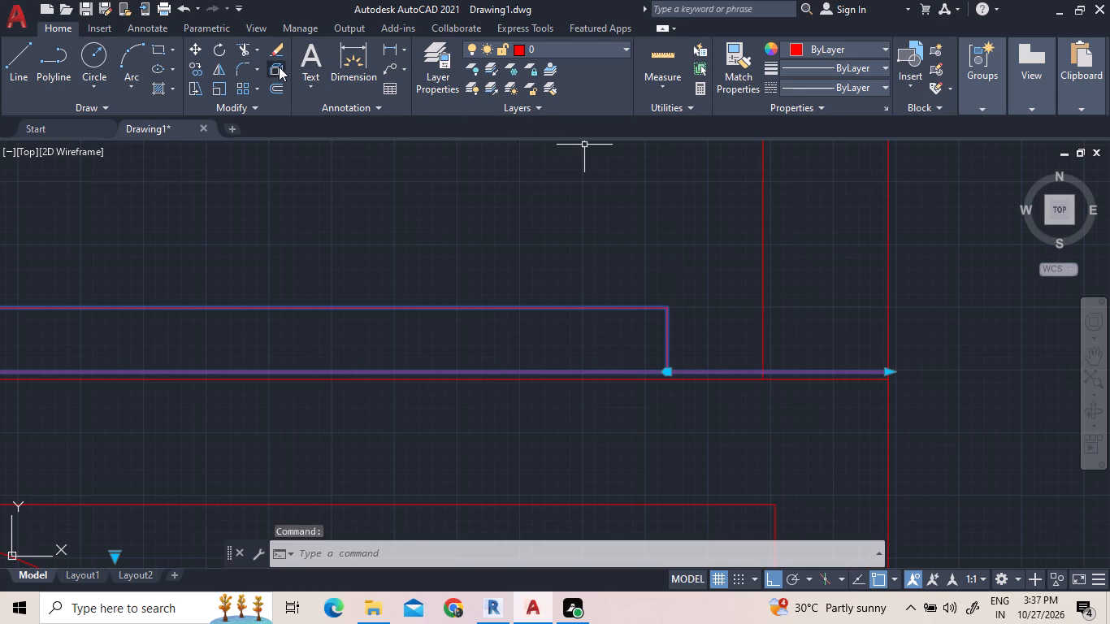
Stretch the door leaf's lower inner corner near the new wall straight down onto the top line of the room below.
scroll(673, 384, "up", 2)
left_click(688, 362)
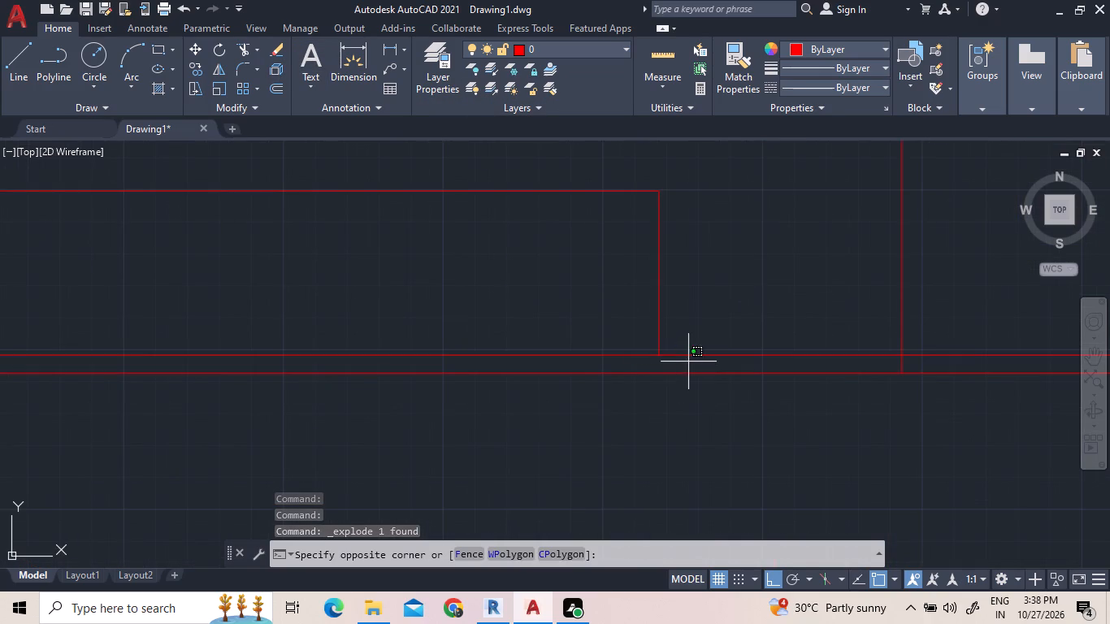
left_click(611, 319)
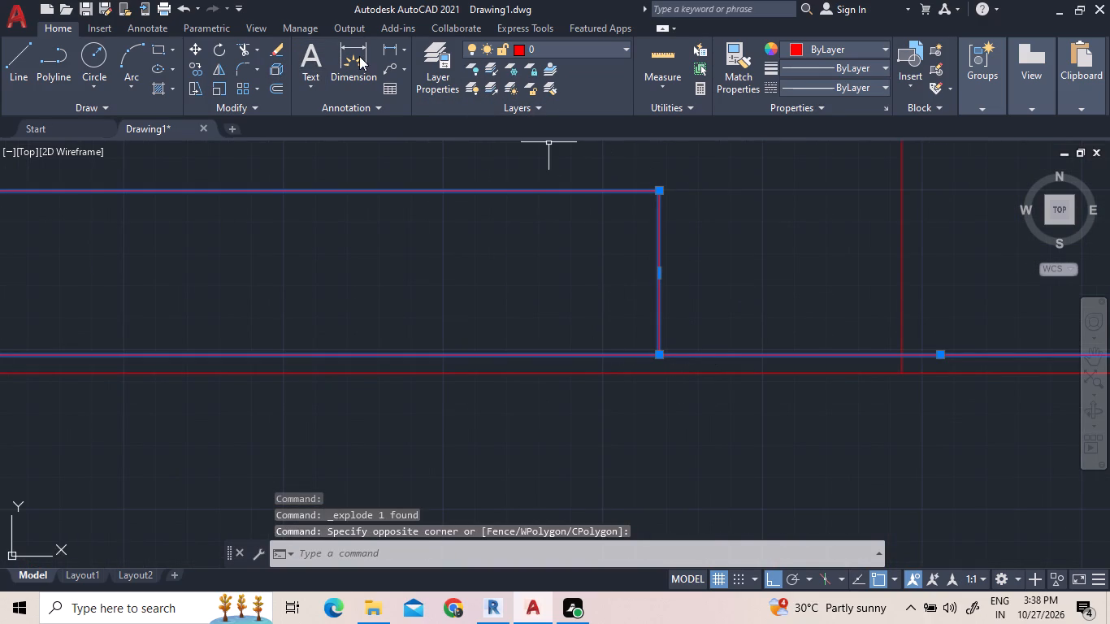
left_click(199, 86)
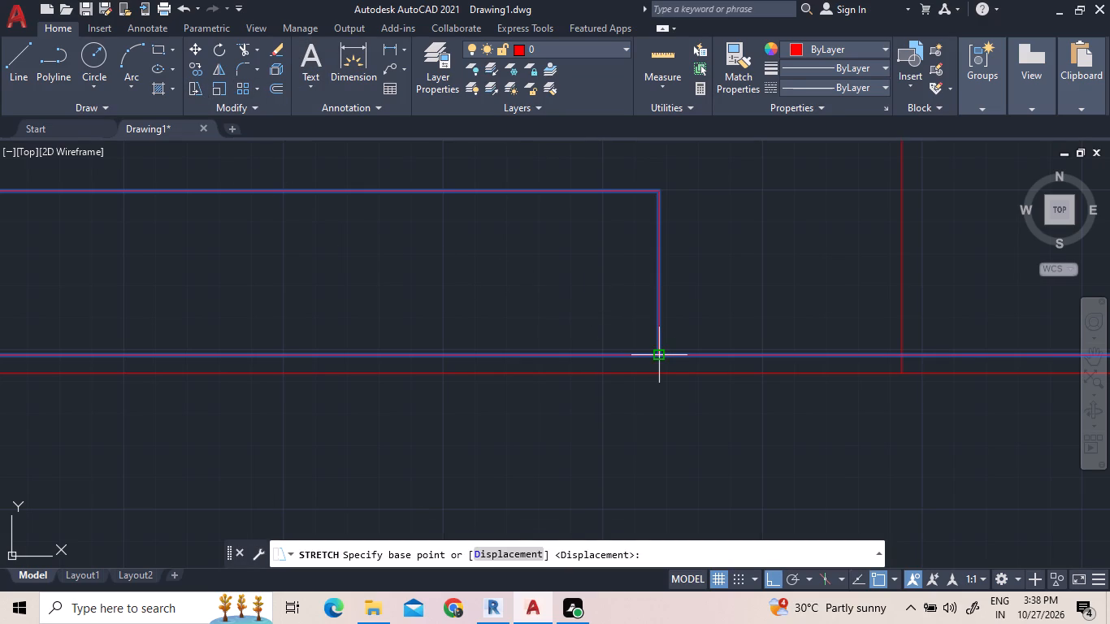
left_click(661, 357)
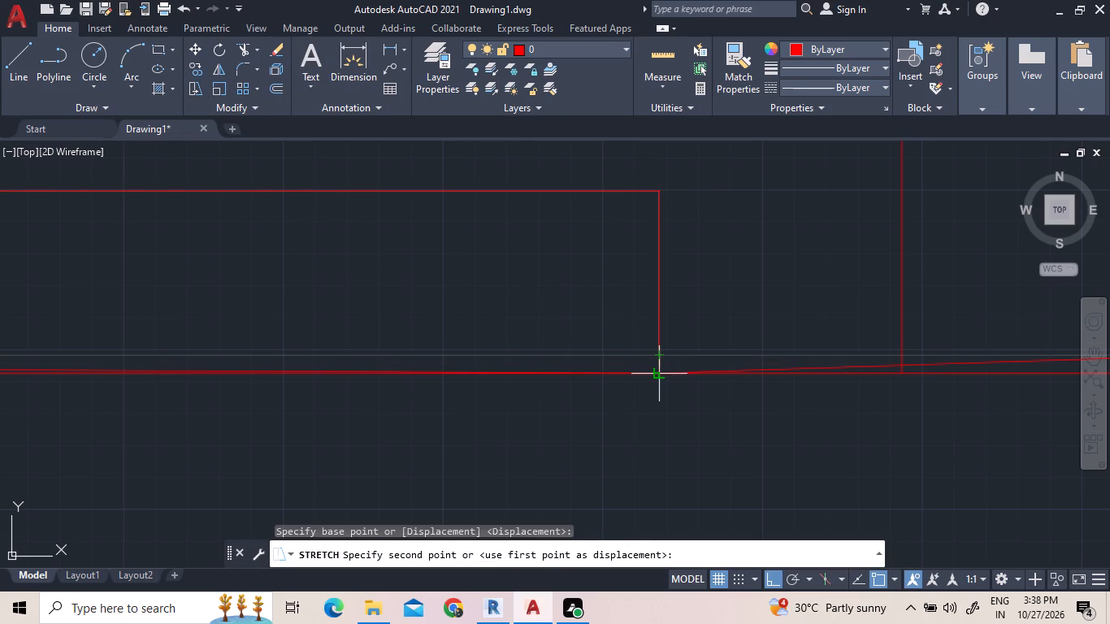
left_click(658, 379)
scroll(800, 366, "down", 1)
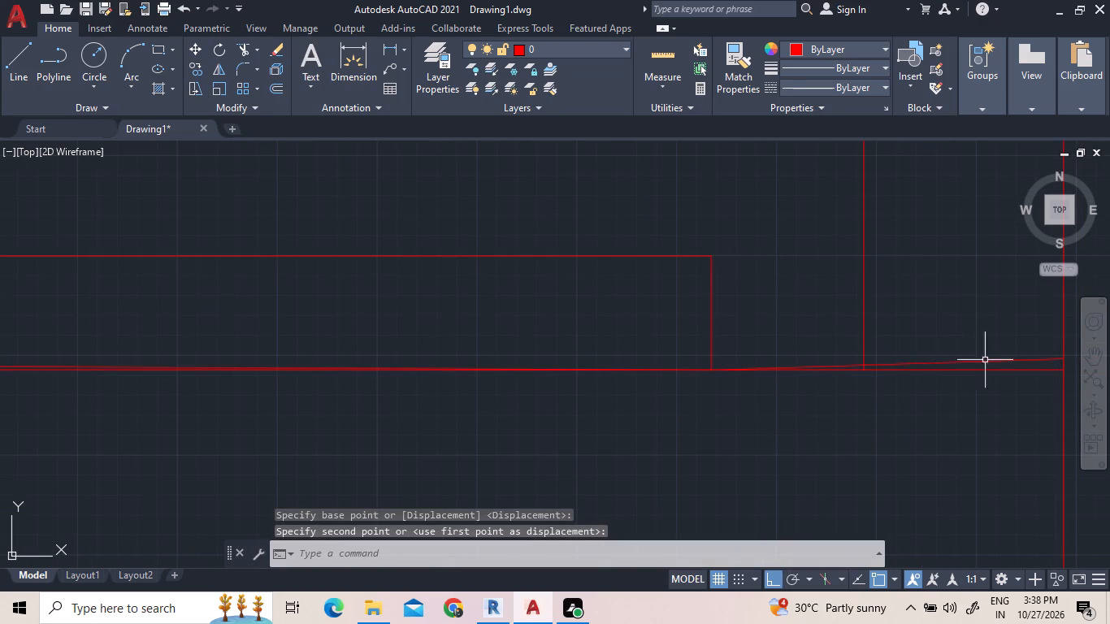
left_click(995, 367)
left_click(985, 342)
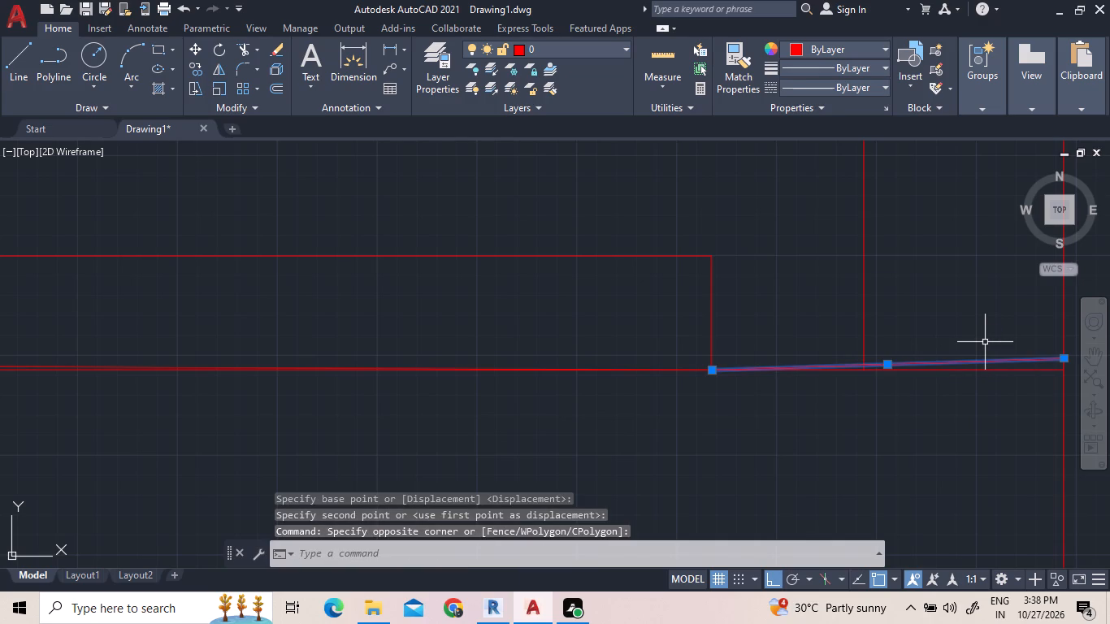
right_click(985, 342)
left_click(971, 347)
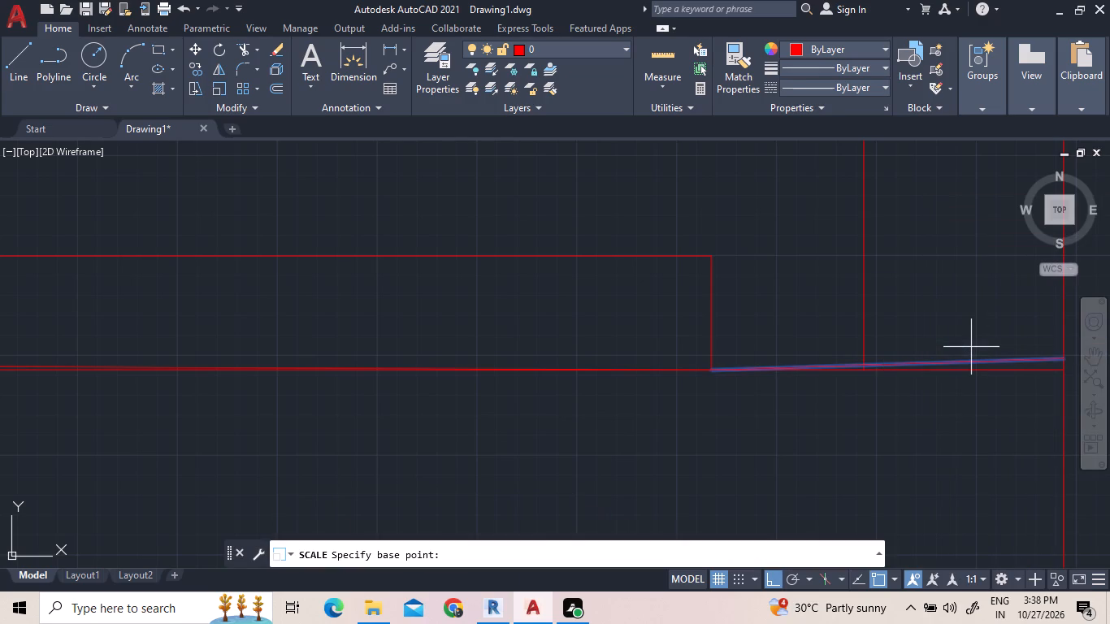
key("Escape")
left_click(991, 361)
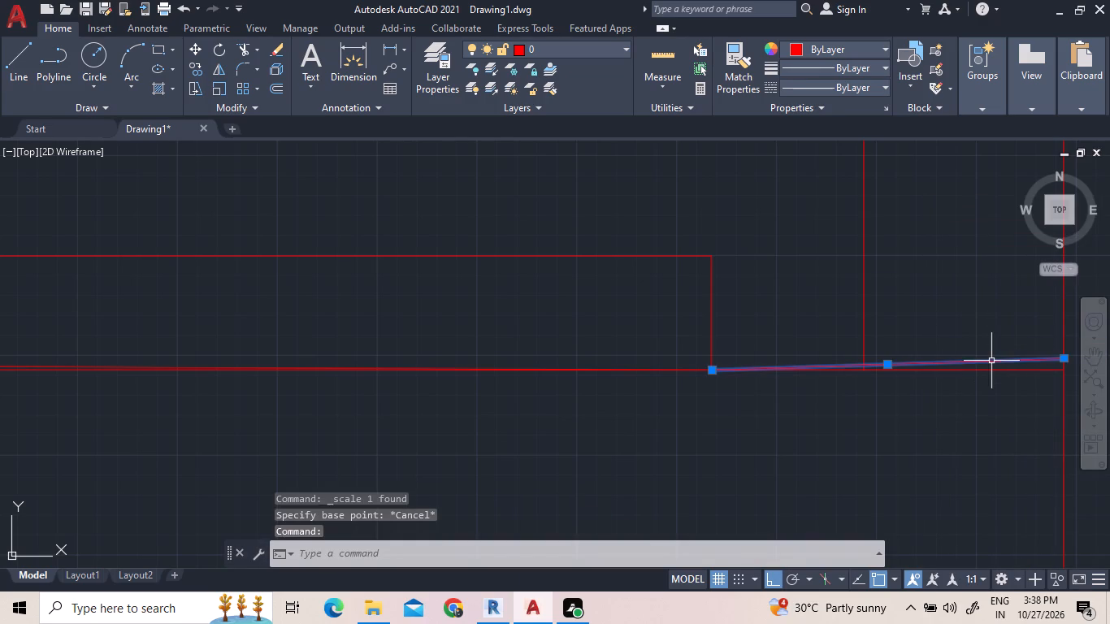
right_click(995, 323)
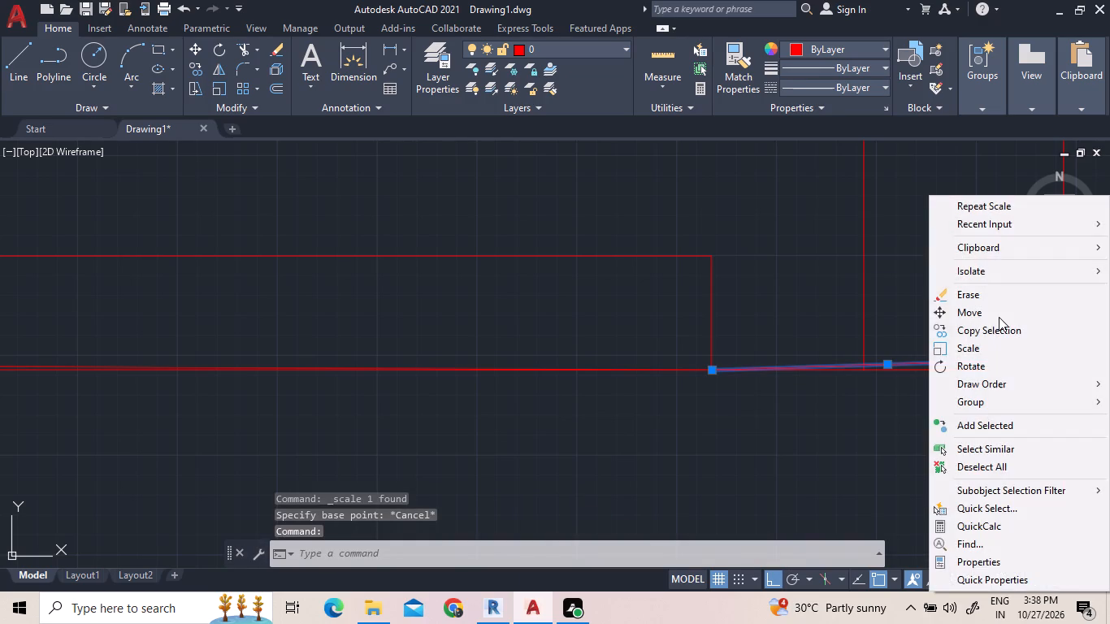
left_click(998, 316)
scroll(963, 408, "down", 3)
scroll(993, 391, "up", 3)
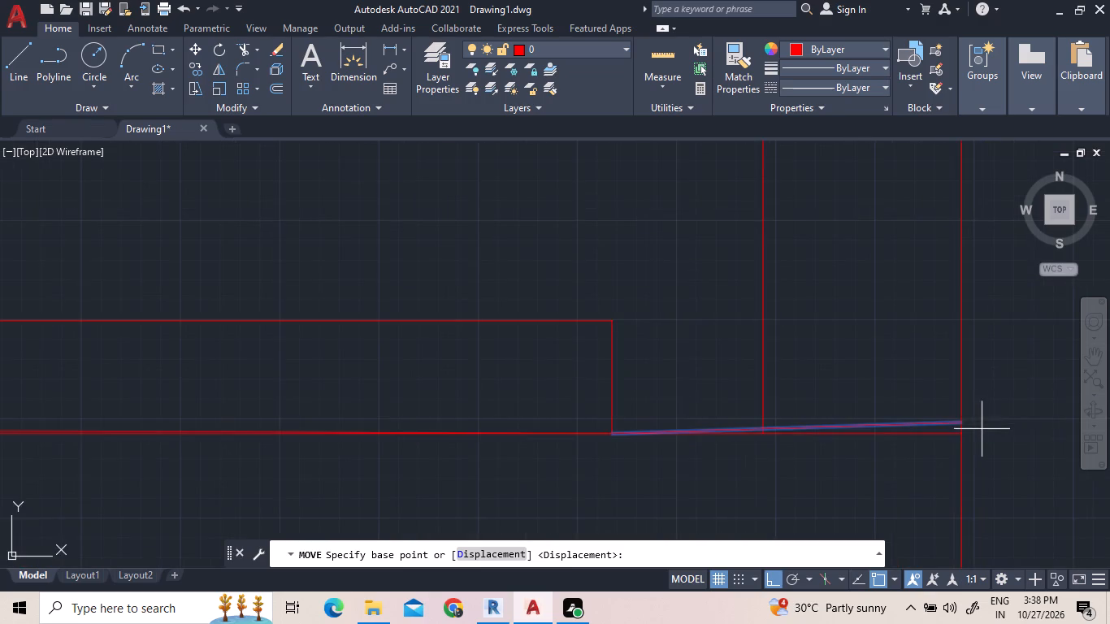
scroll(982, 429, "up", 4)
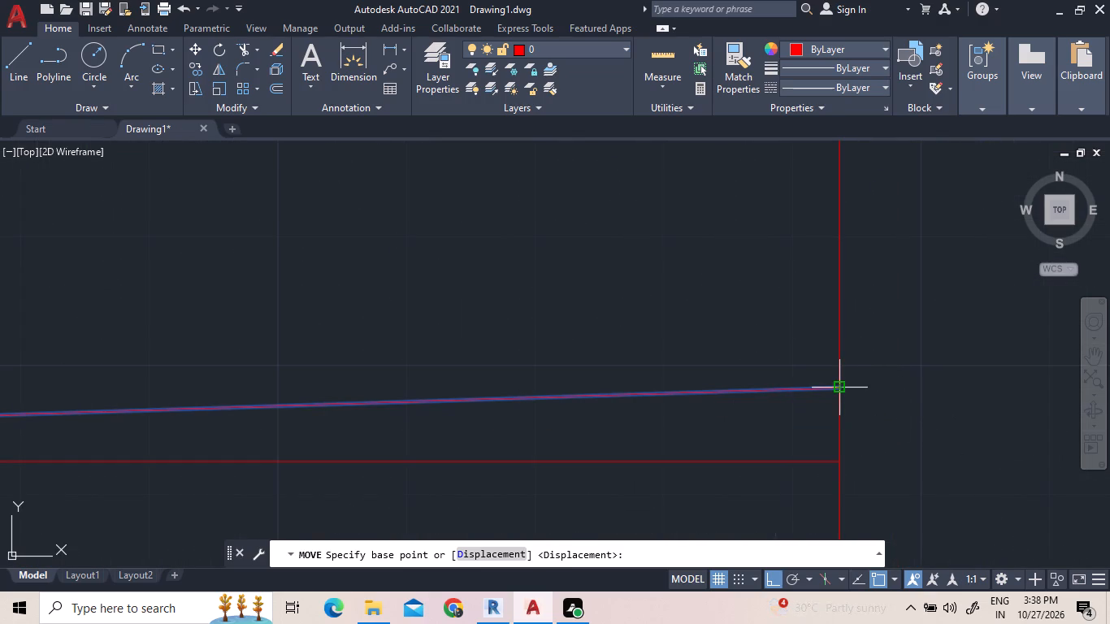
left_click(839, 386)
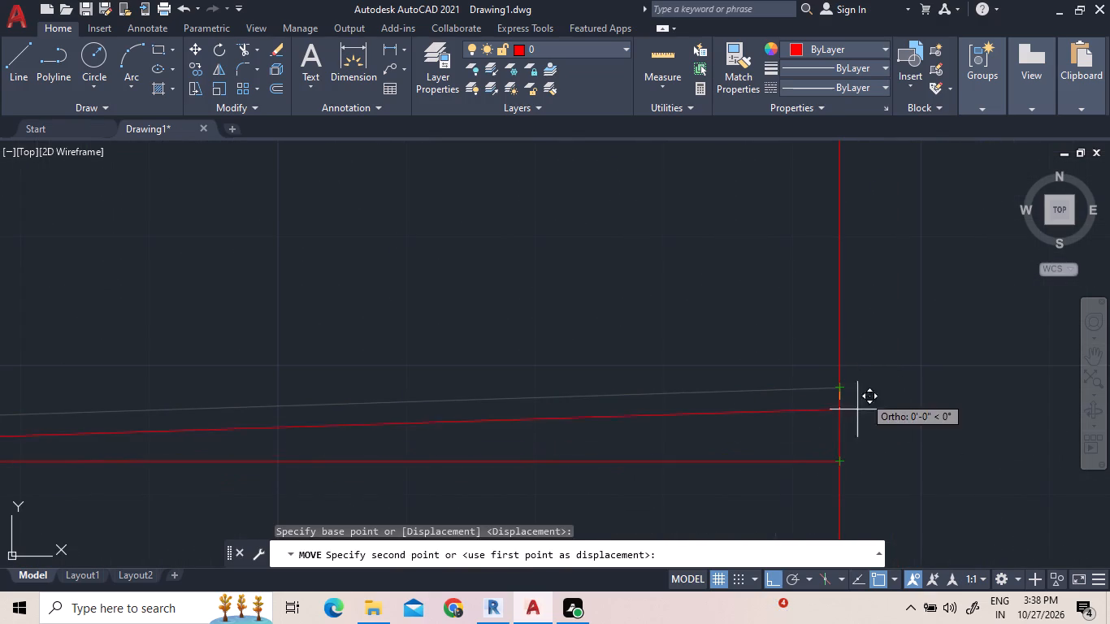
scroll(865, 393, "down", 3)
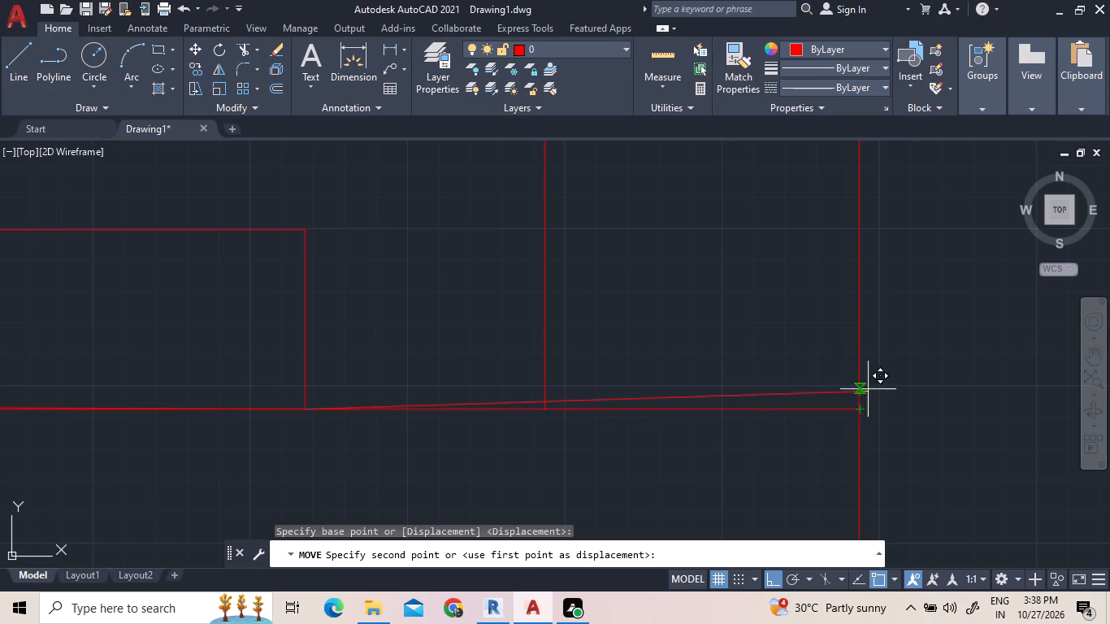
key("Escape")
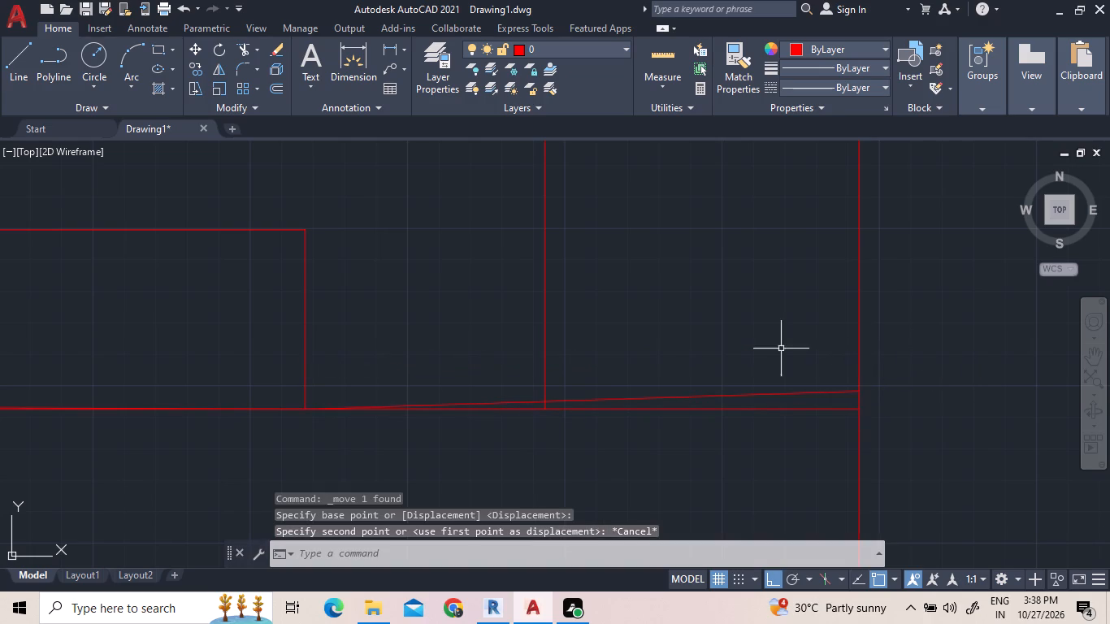
Delete the slanted line running from the door leaf's lower corner to the new wall's outer line.
scroll(892, 470, "down", 7)
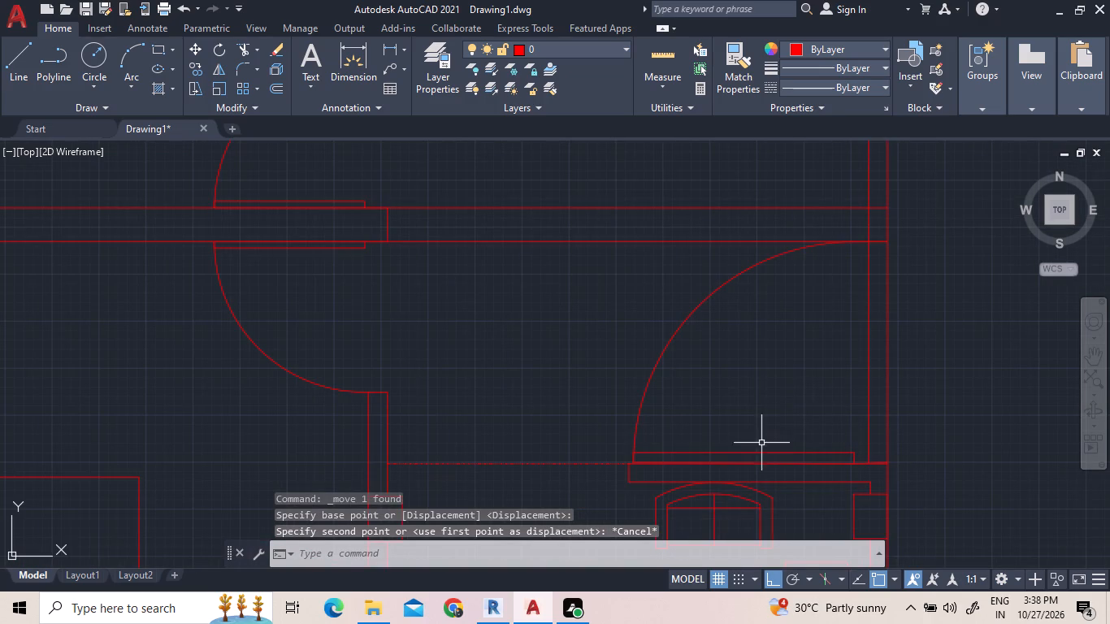
scroll(901, 483, "up", 4)
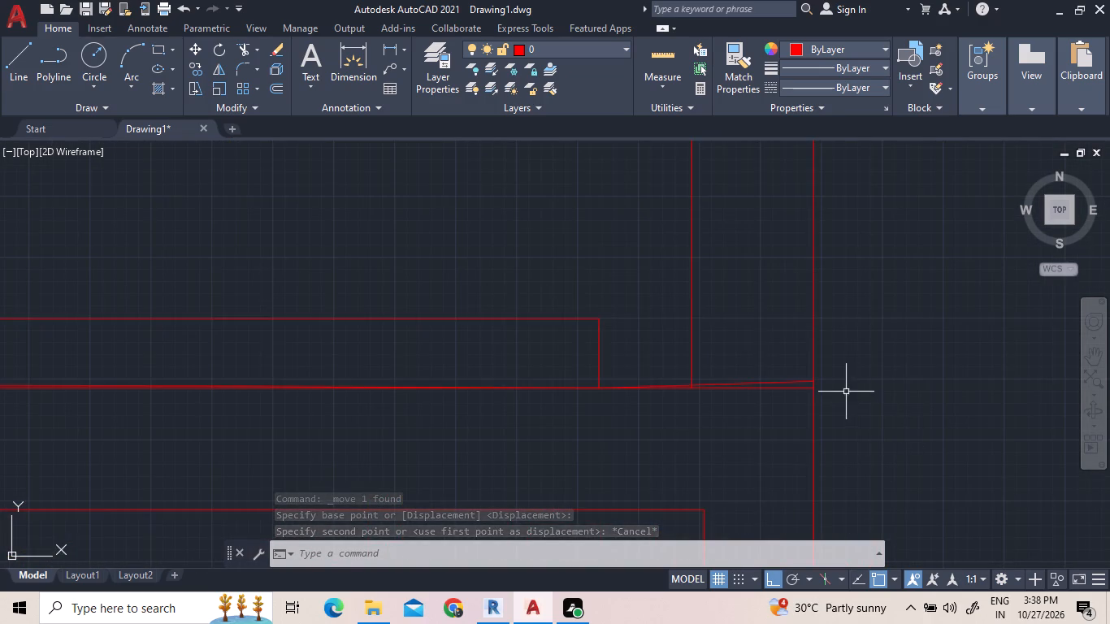
scroll(834, 393, "up", 2)
left_click(761, 366)
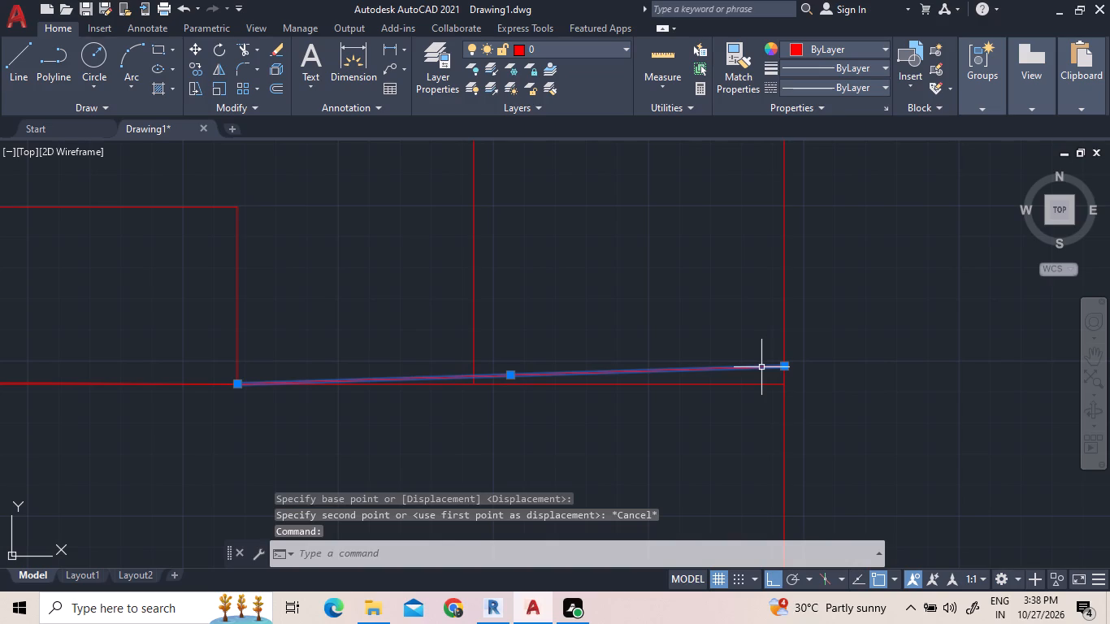
key("Delete")
Offset the top wall's inner line 6' downward inside the empty upper room beside the bathroom.
scroll(775, 403, "down", 4)
scroll(768, 486, "down", 4)
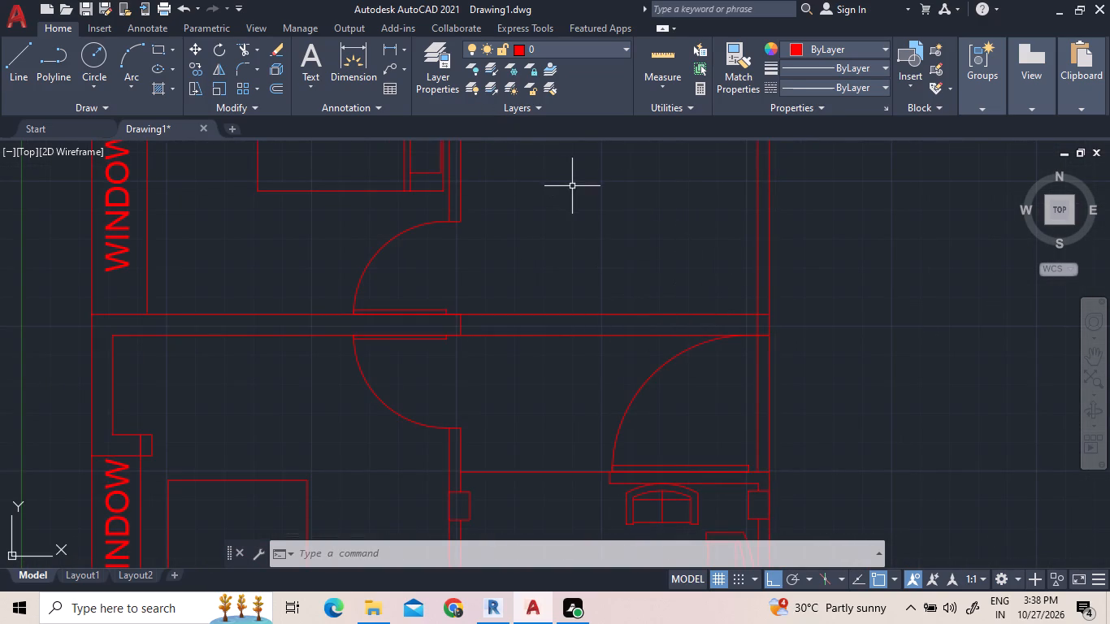
middle_click_drag(572, 187, 440, 357)
scroll(440, 361, "down", 1)
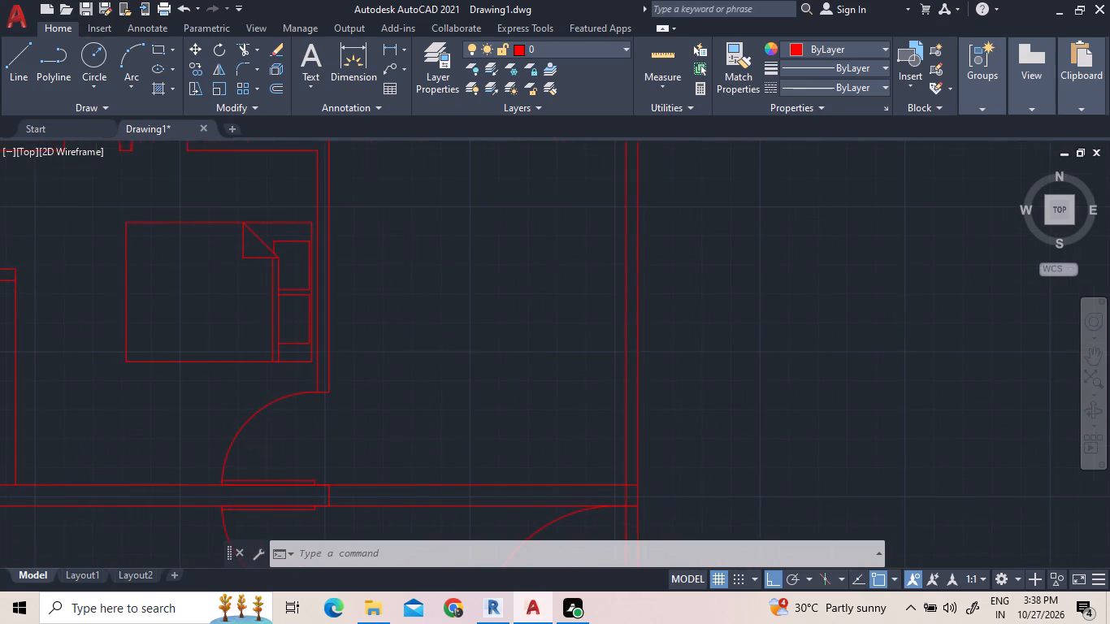
scroll(439, 362, "down", 3)
scroll(479, 314, "up", 2)
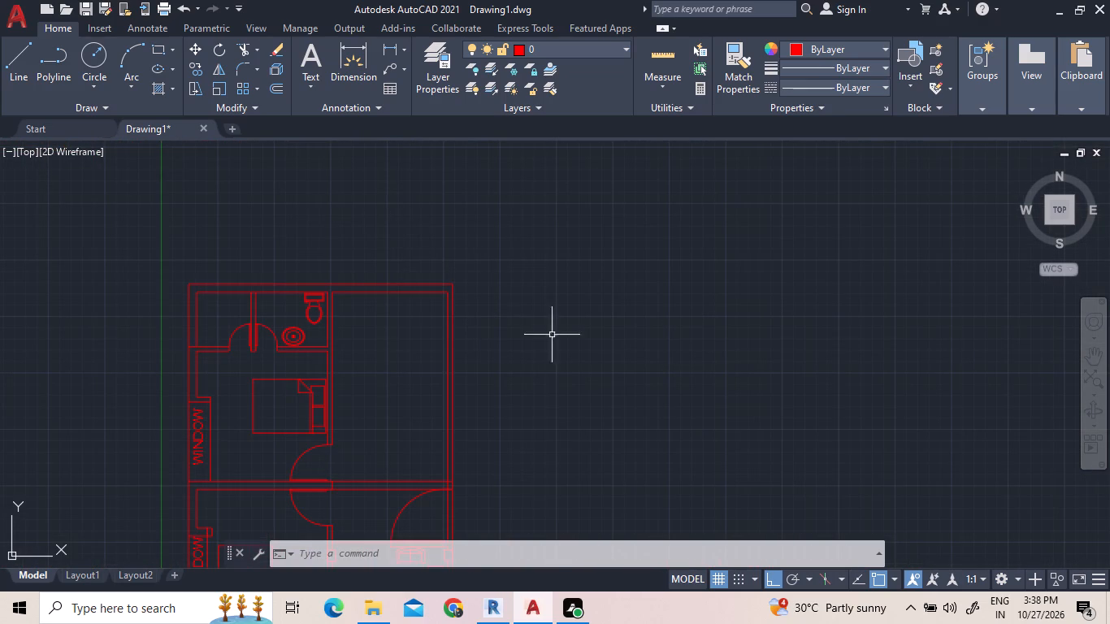
left_click(283, 84)
left_click(388, 291)
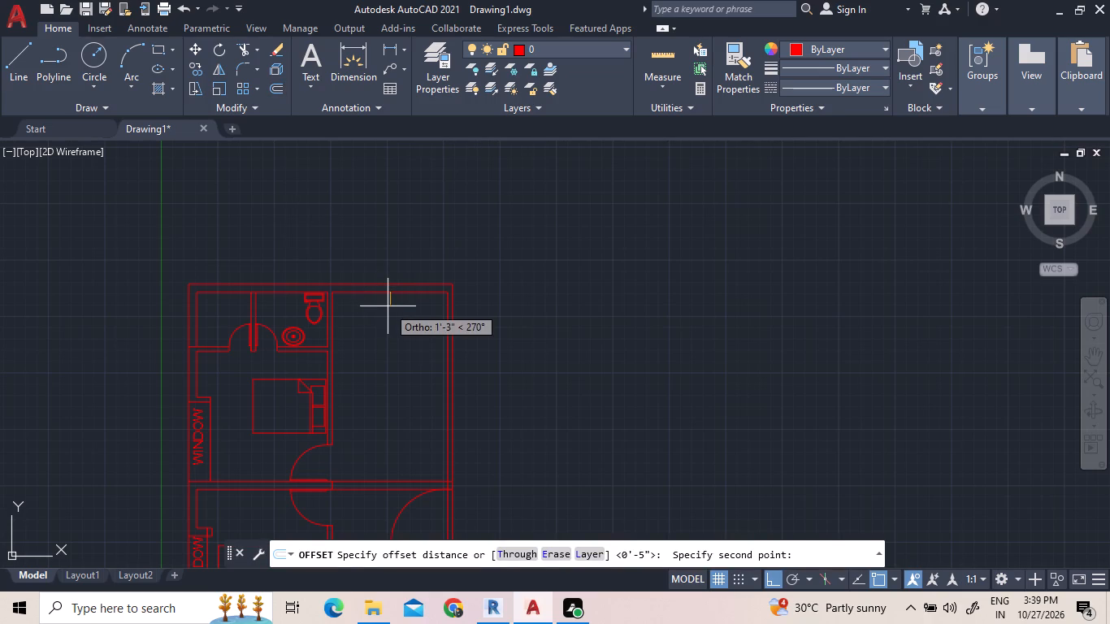
type("6'")
key("Return")
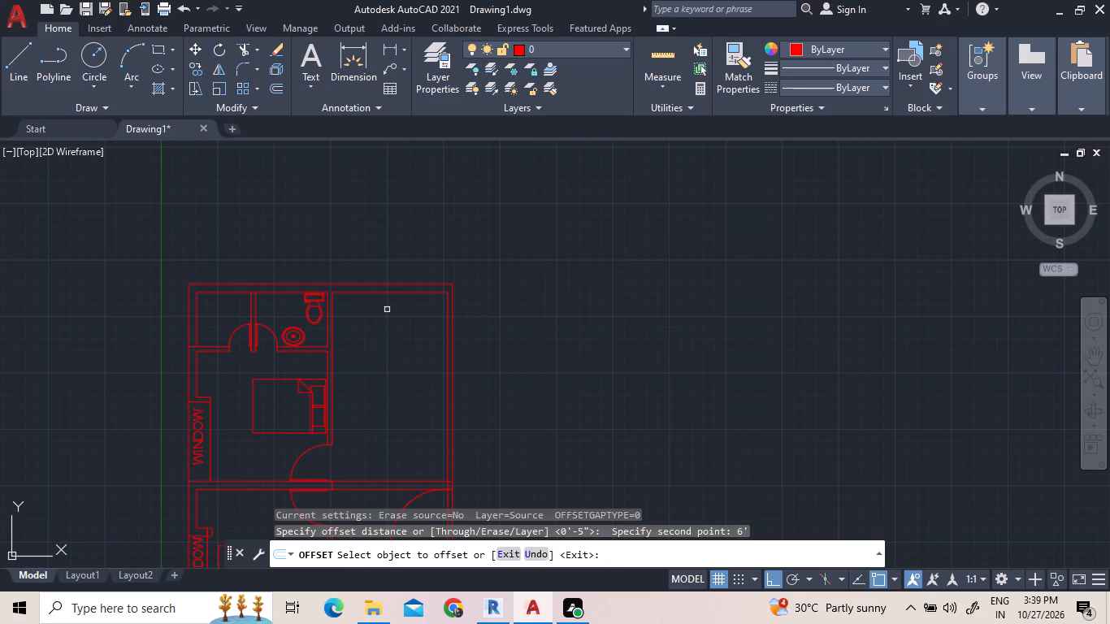
left_click(417, 293)
left_click(418, 329)
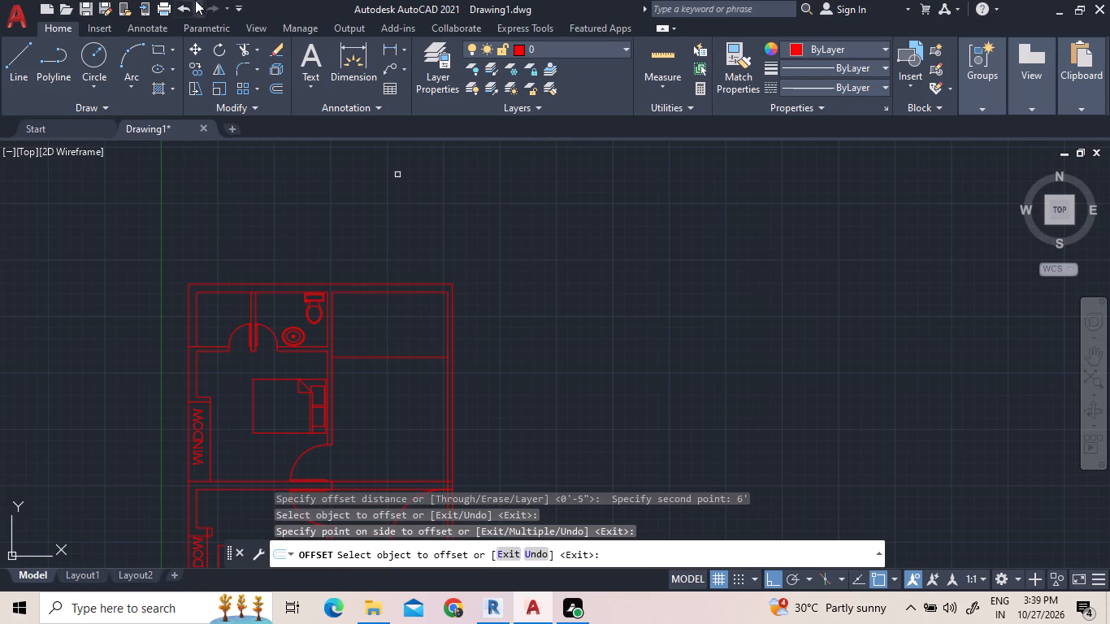
Offset the new horizontal line 5" downward to form the partition wall's thickness.
left_click(280, 92)
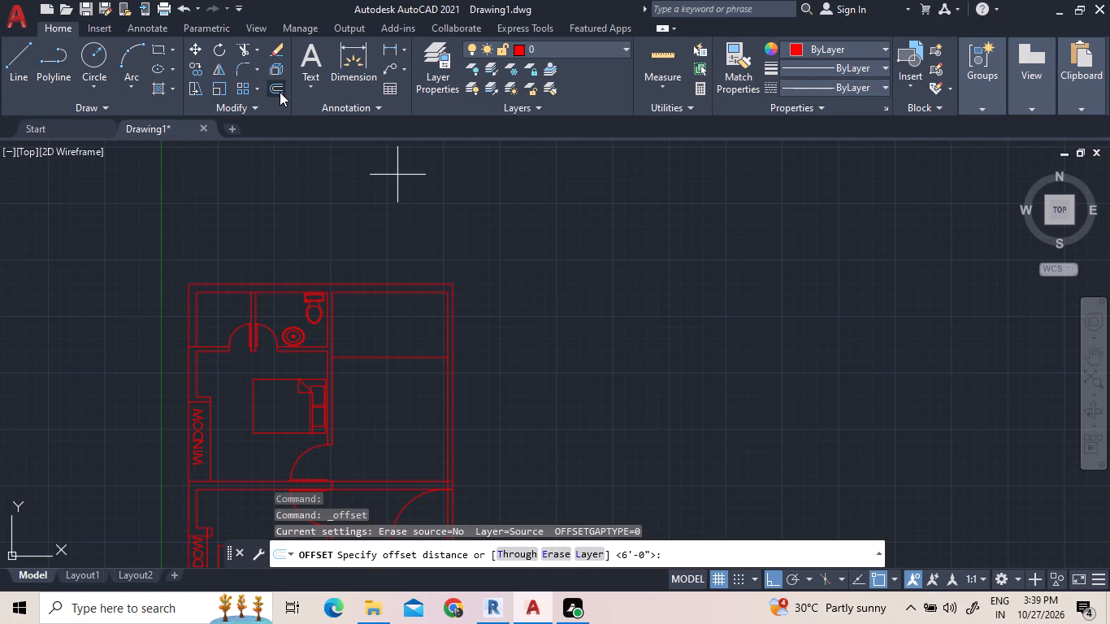
key("9")
key("BackSpace")
type("5\"")
key("Return")
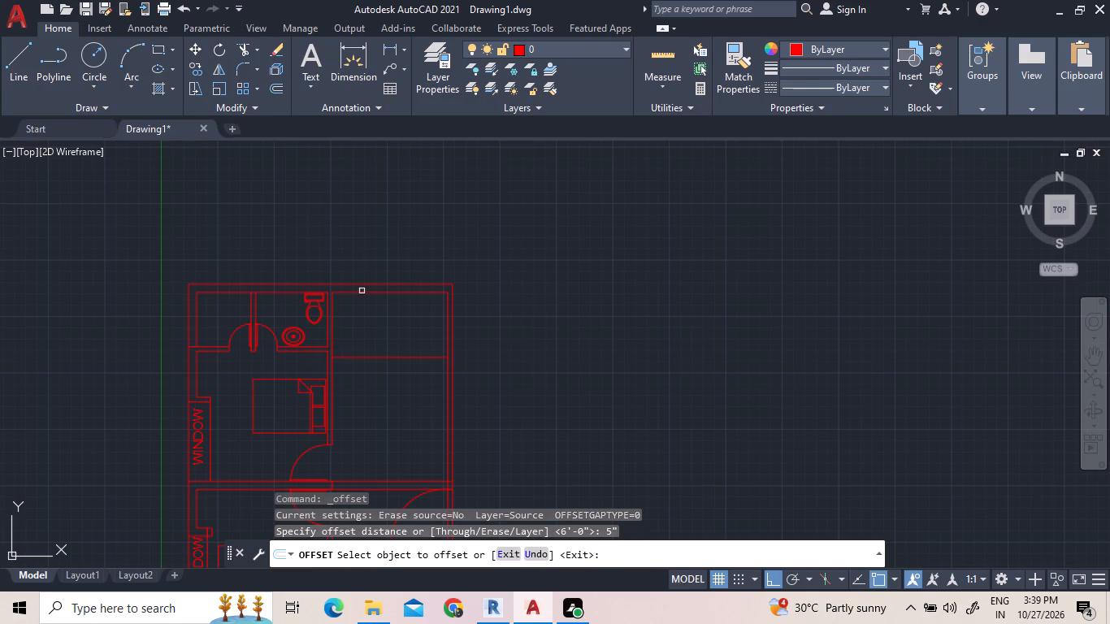
left_click(344, 355)
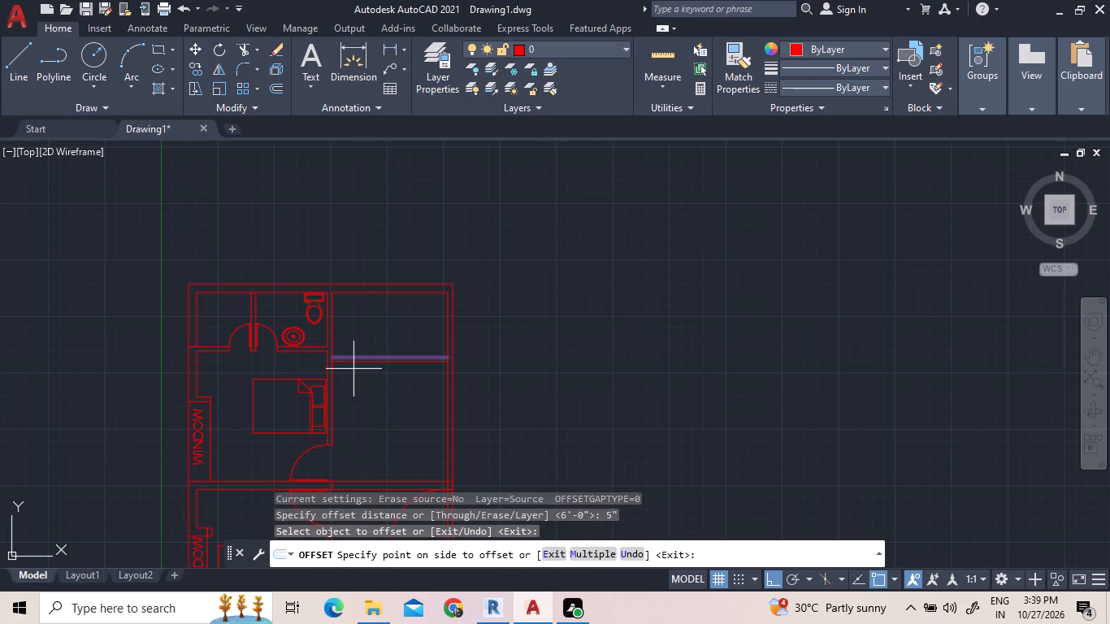
left_click(353, 369)
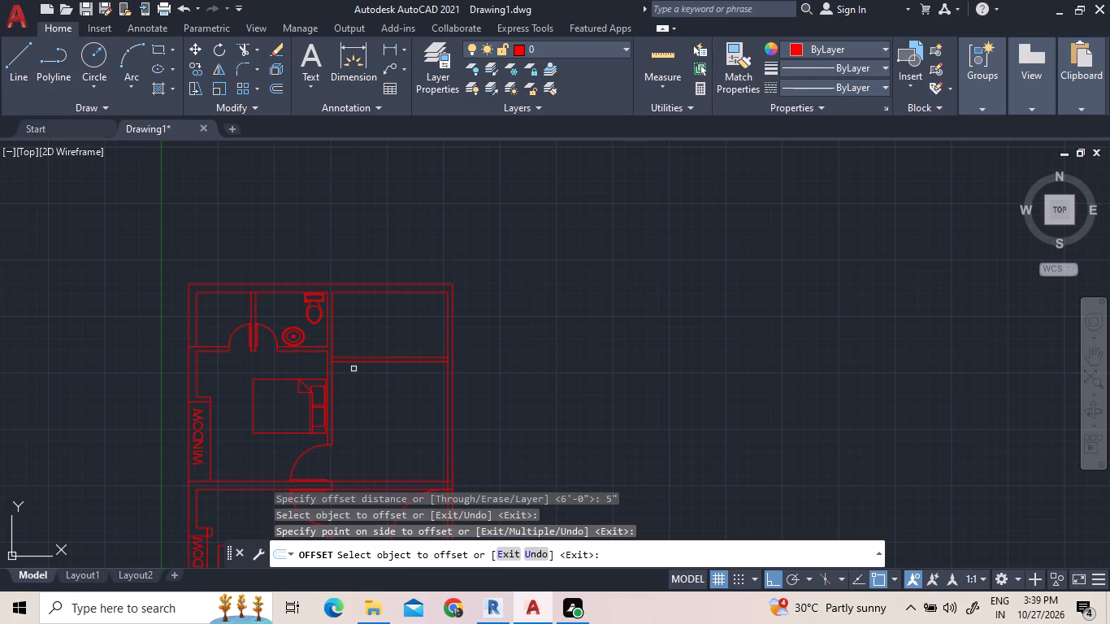
right_click(501, 273)
left_click(529, 279)
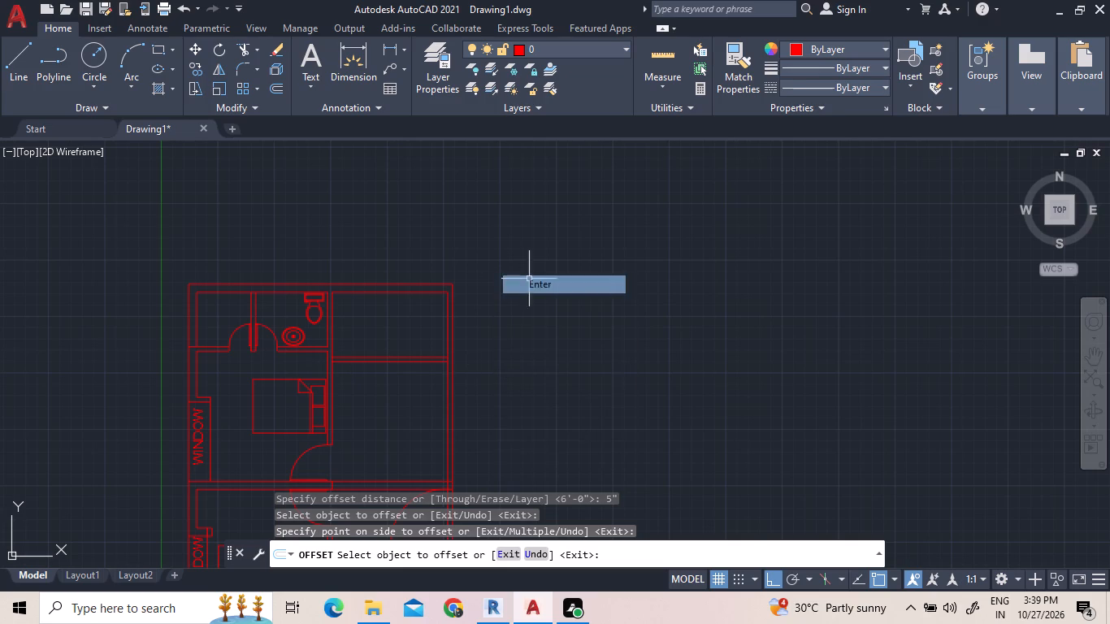
Draw a 4'8" by 9" rectangle within the top outer wall's thickness, above the new small room, starting on the outer line.
scroll(441, 214, "up", 1)
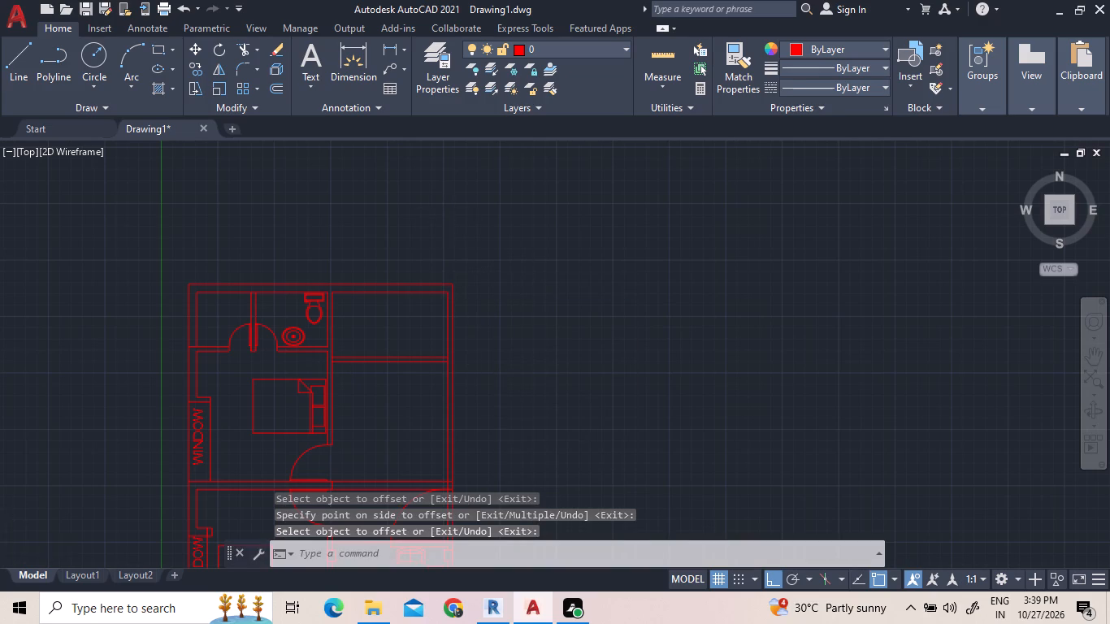
scroll(441, 214, "up", 1)
scroll(441, 214, "down", 1)
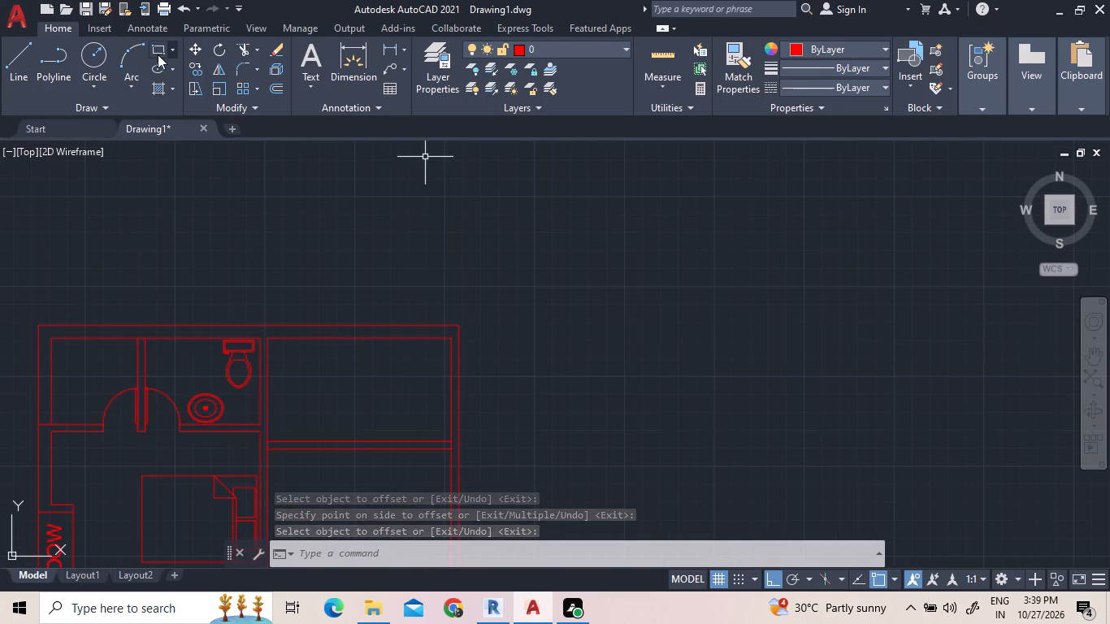
left_click(154, 54)
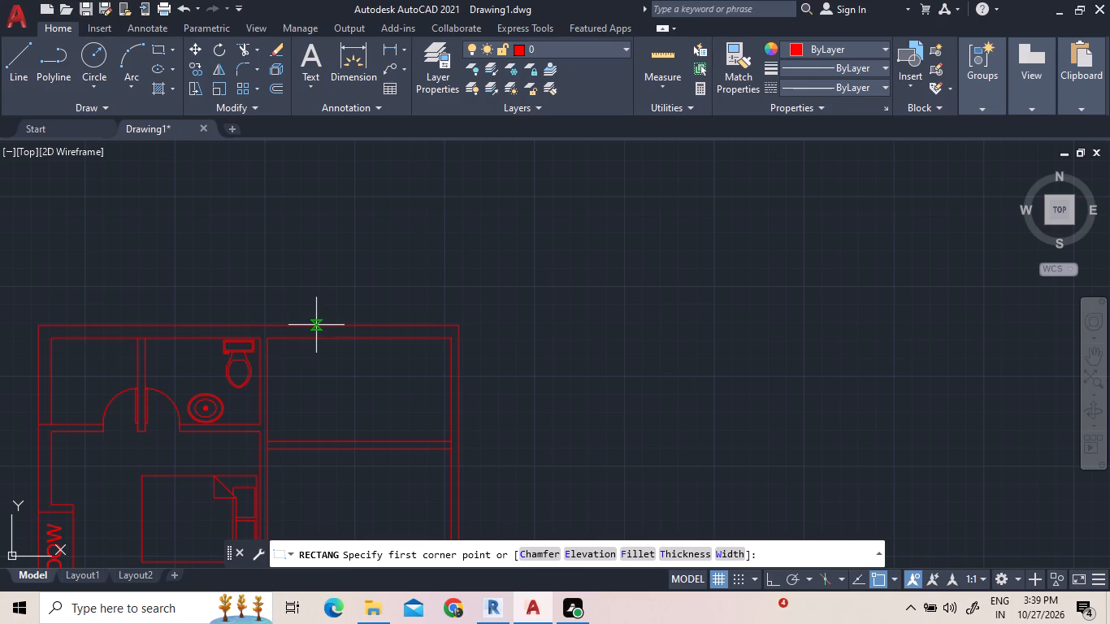
left_click(305, 326)
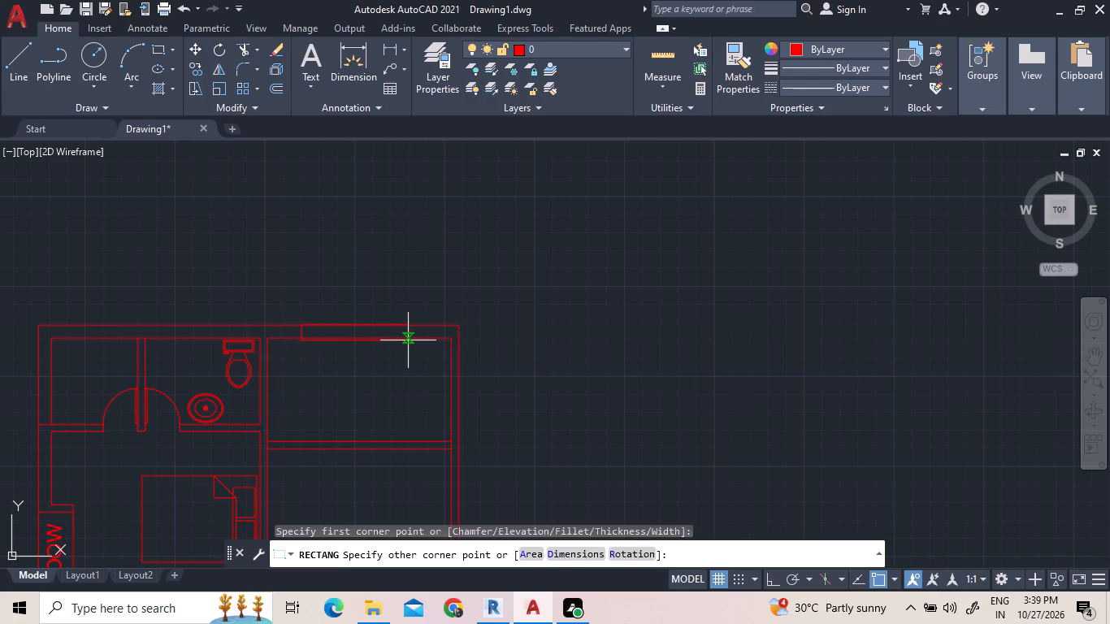
key("d")
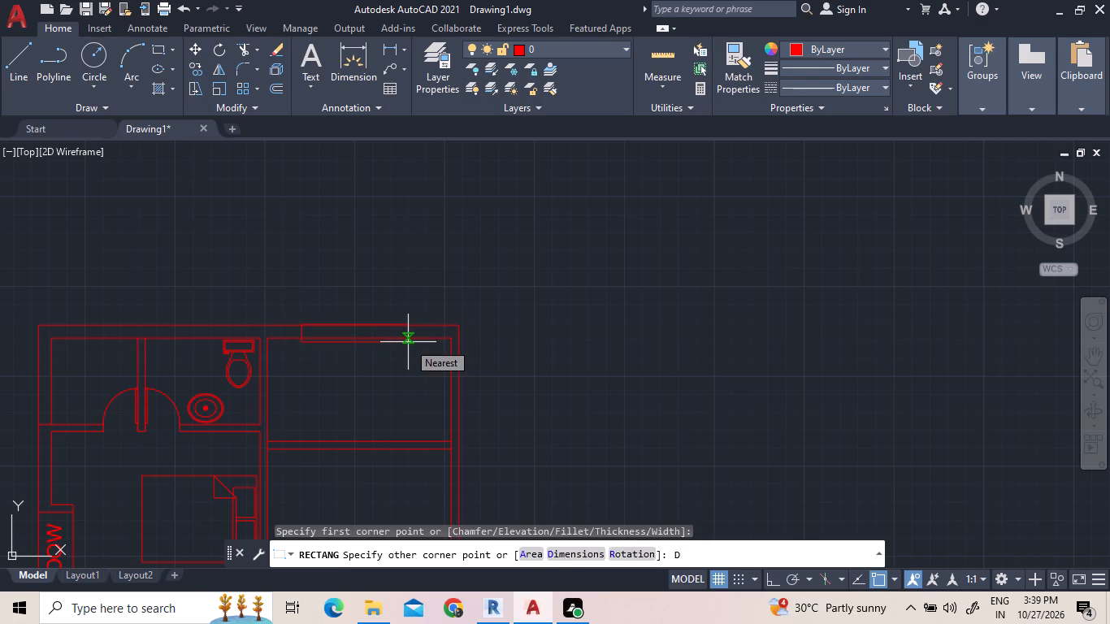
key("space")
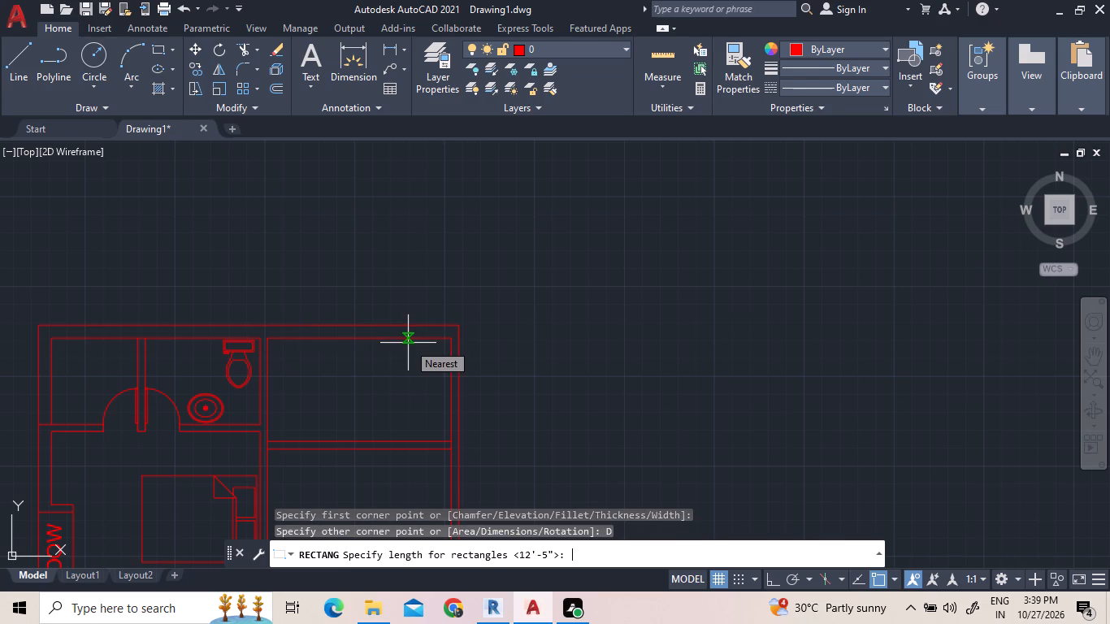
key("4")
key("apostrophe")
key("8")
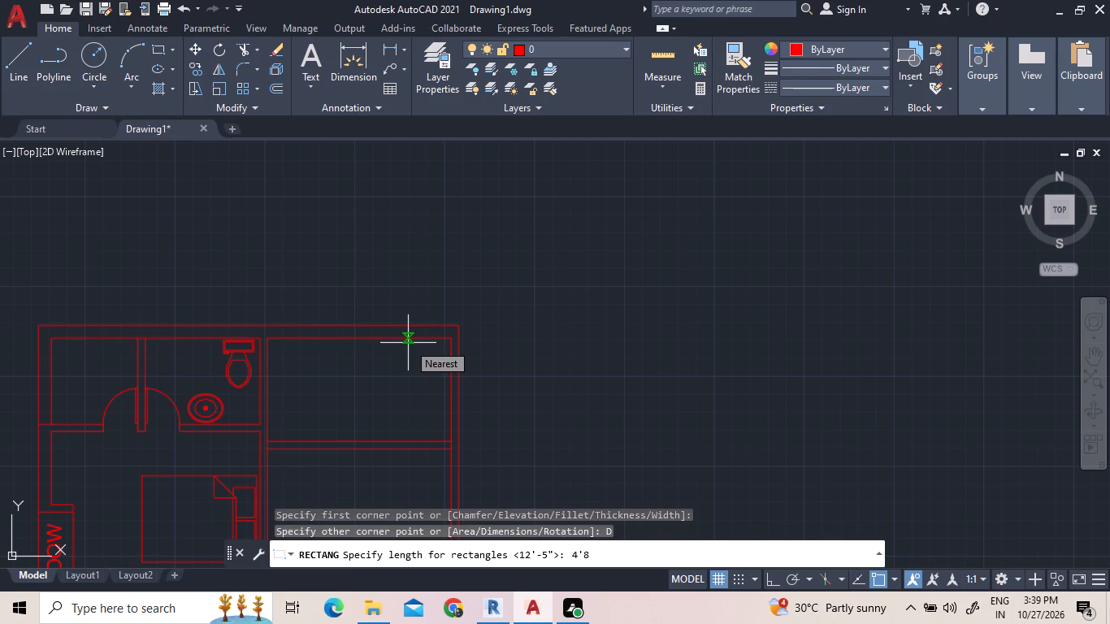
key("shift+quotedbl")
key("Return")
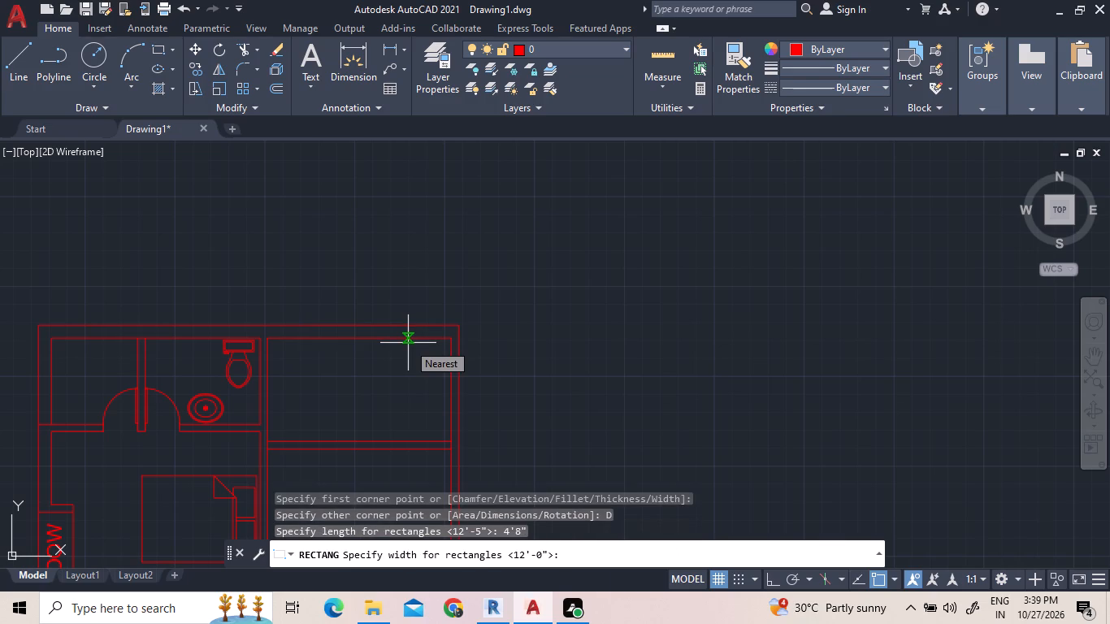
key("9")
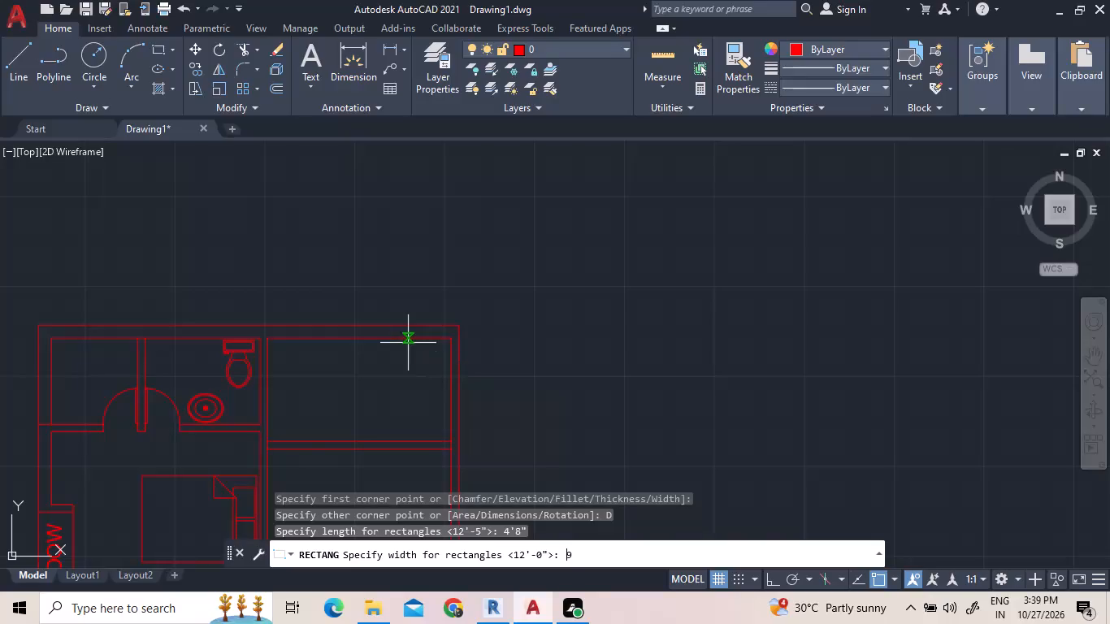
key("shift+quotedbl")
key("Return")
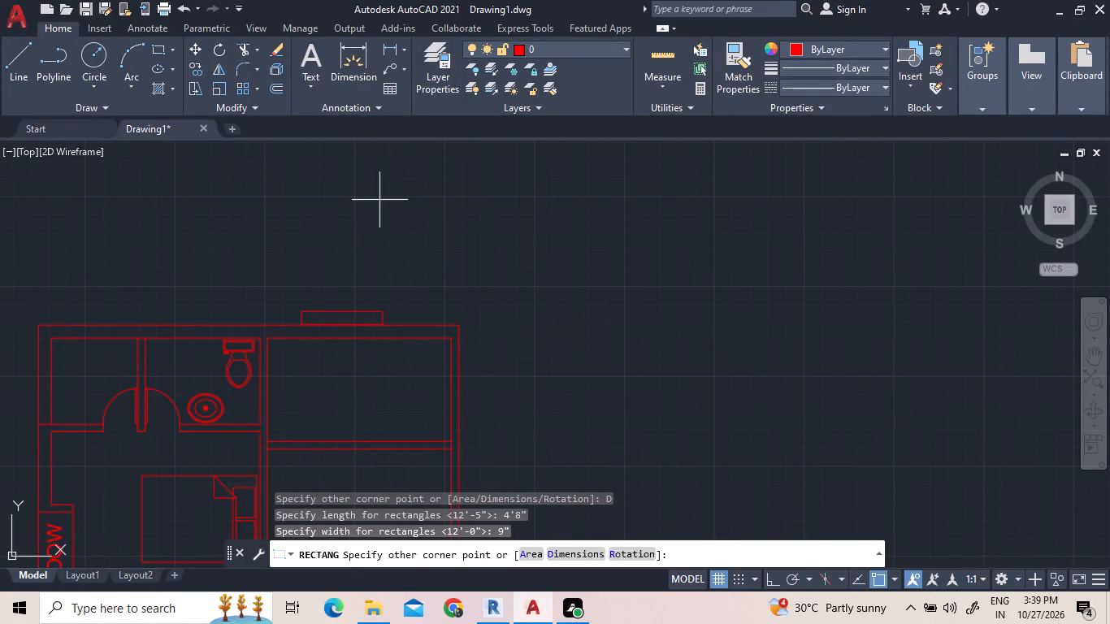
left_click(403, 370)
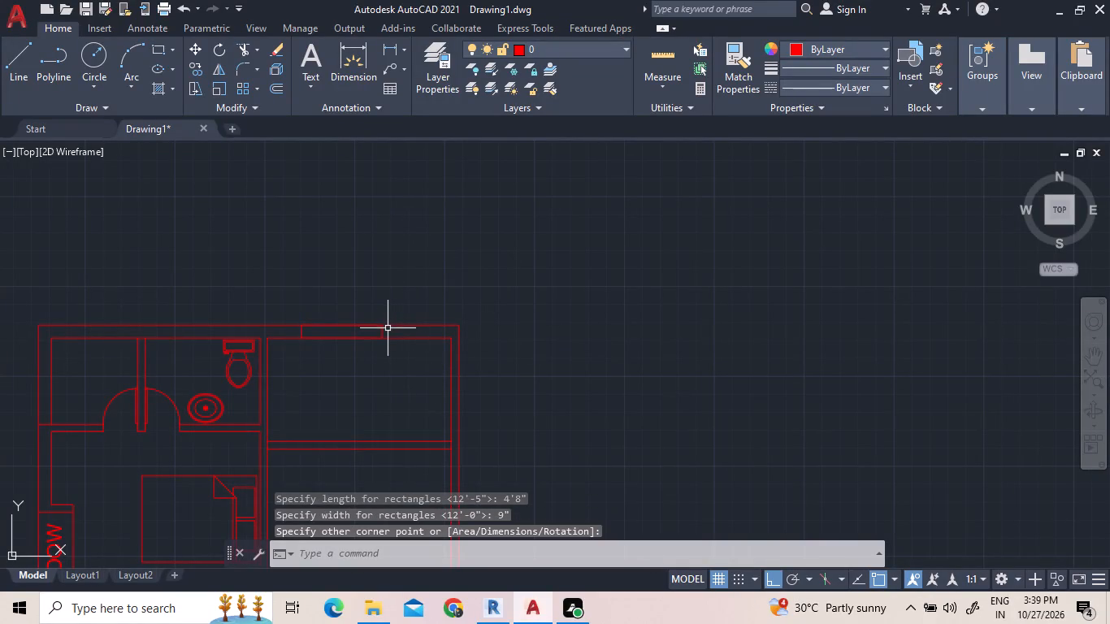
Move the 4'8" by 9" rectangle in the top outer wall horizontally toward the room's right-hand side wall.
left_click(384, 331)
right_click(392, 257)
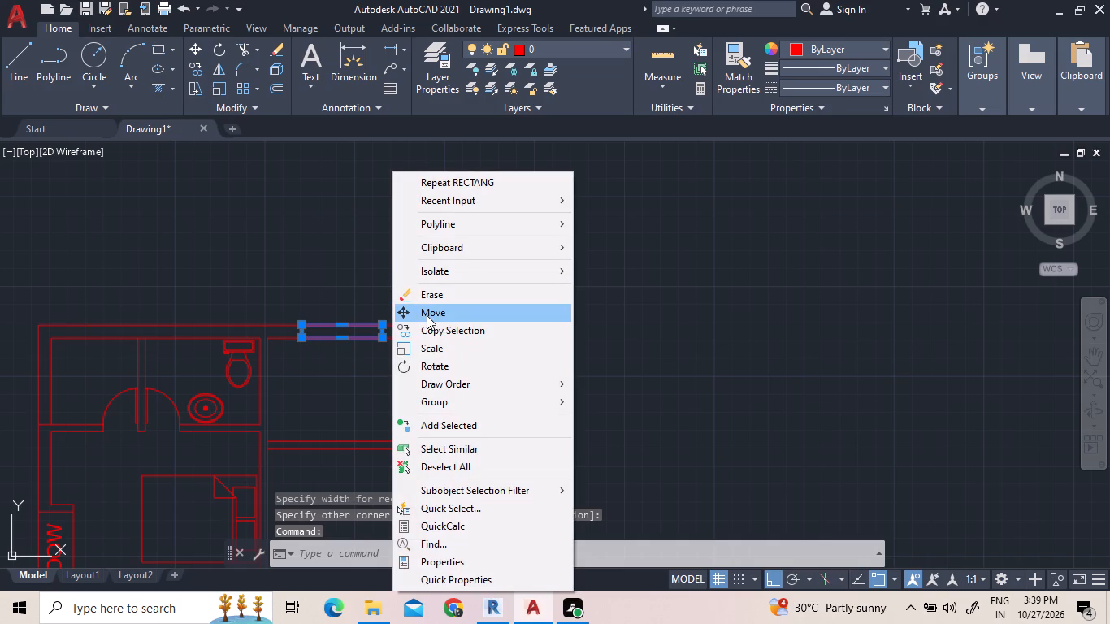
left_click(427, 315)
scroll(397, 340, "up", 1)
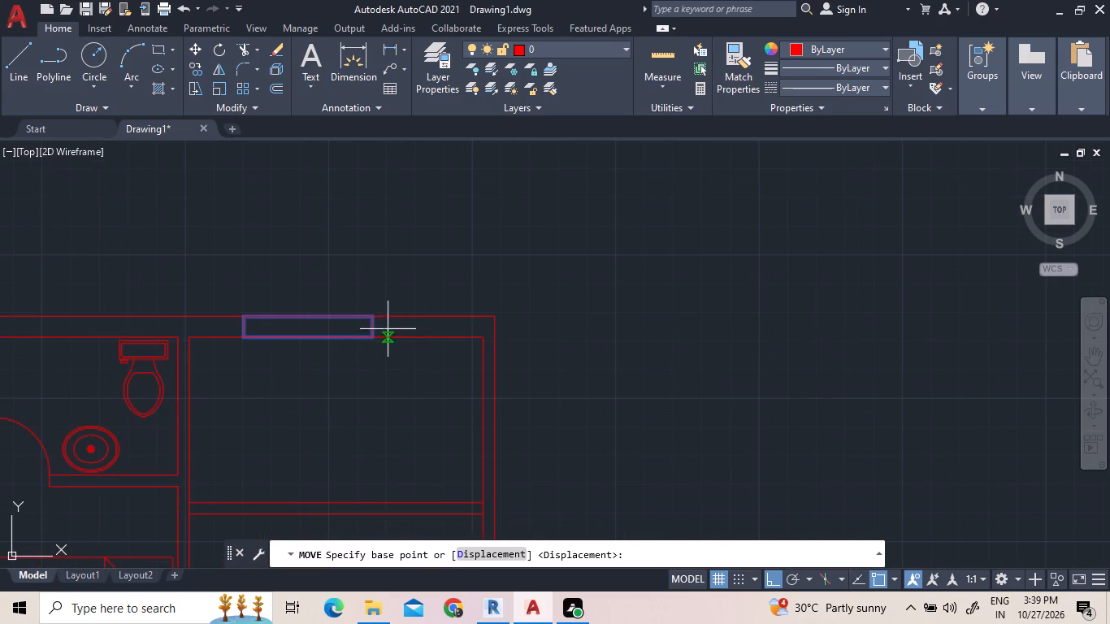
left_click(376, 327)
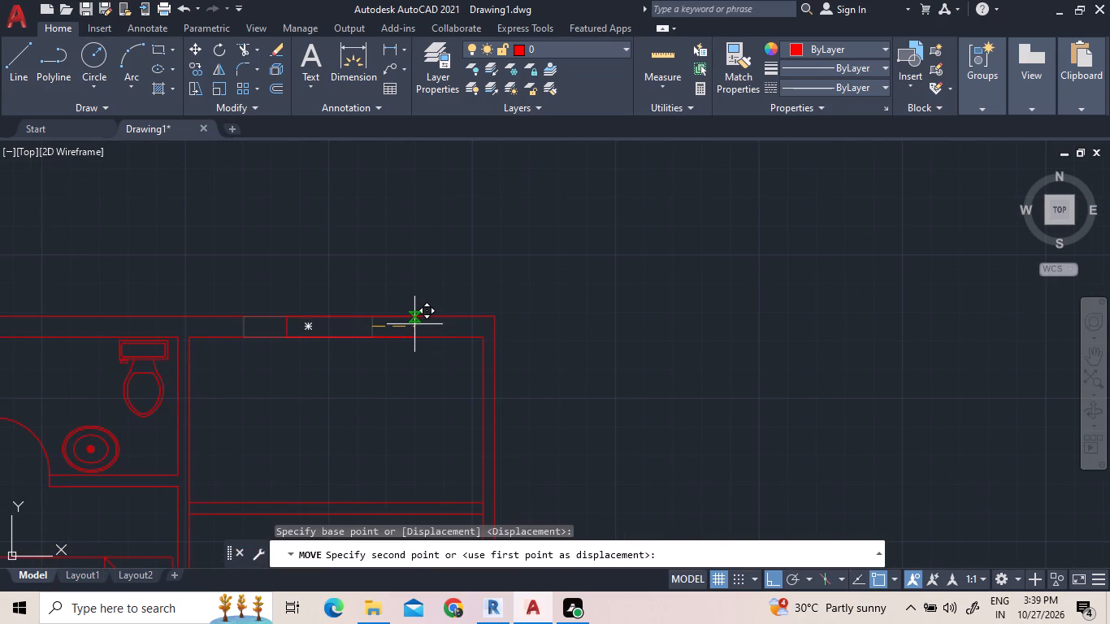
left_click(414, 324)
Move the rectangle straight down from its lower-right corner so its bottom edge lies on the top wall's inner line.
left_click(415, 326)
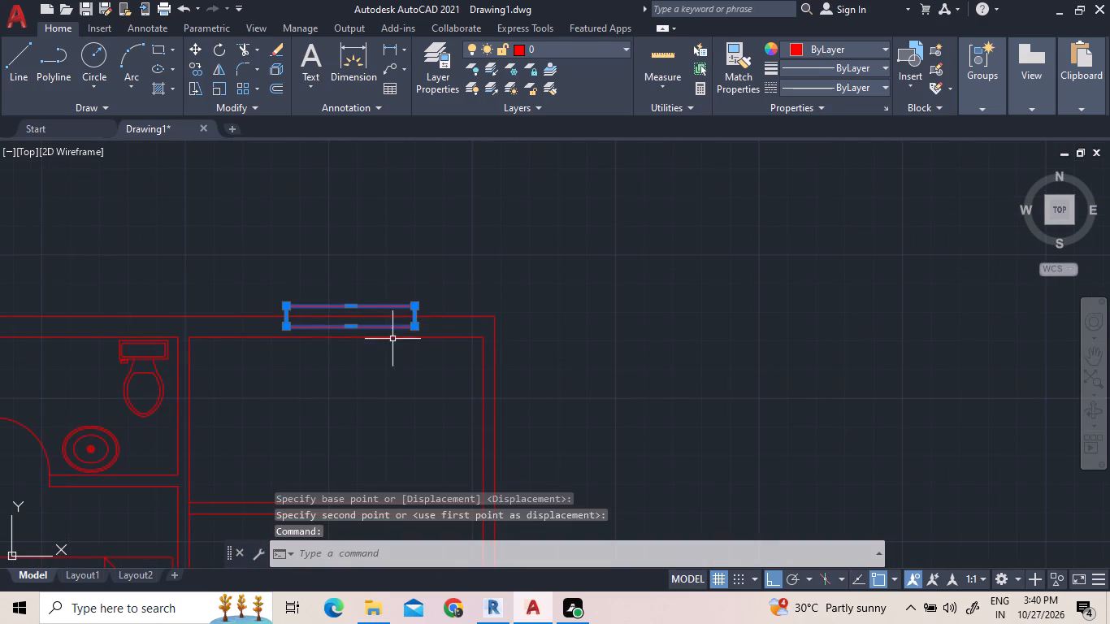
right_click(386, 357)
left_click(436, 314)
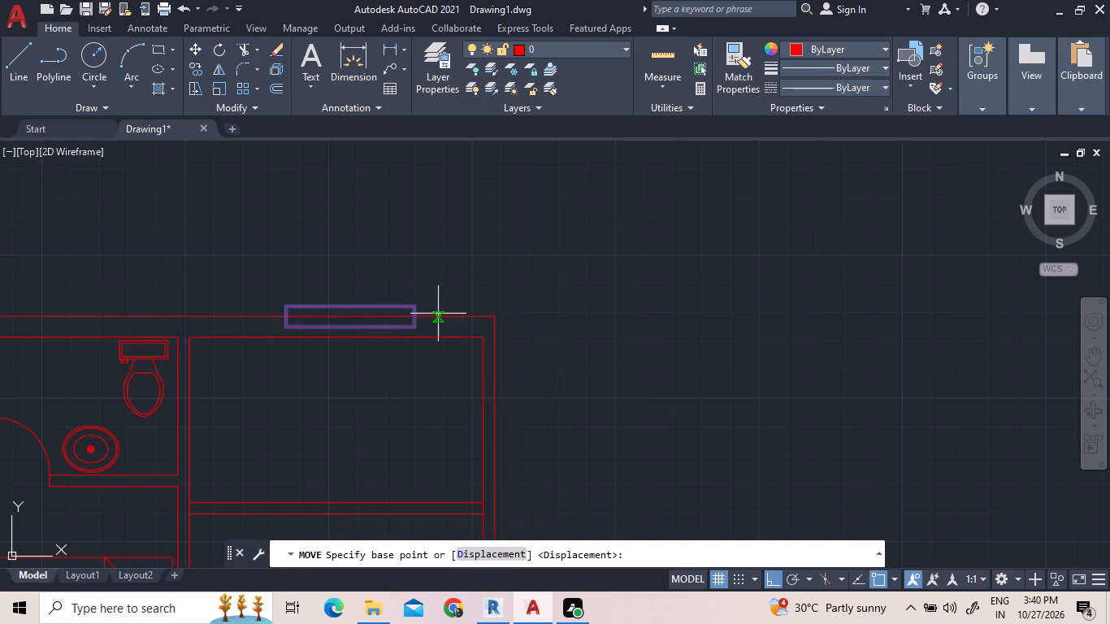
scroll(427, 326, "up", 2)
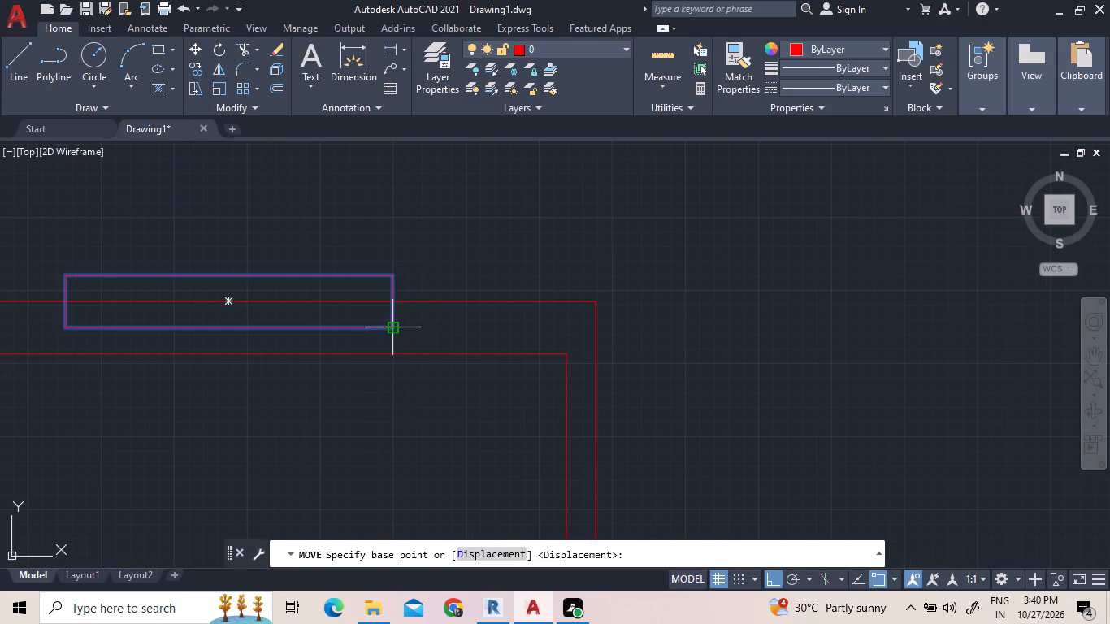
left_click(392, 330)
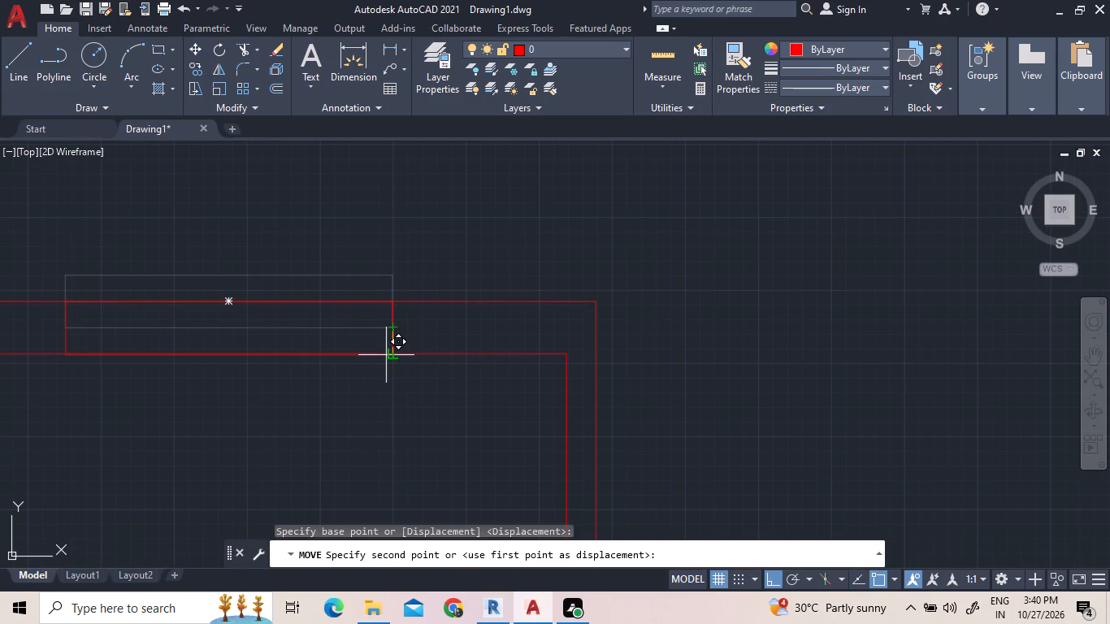
scroll(386, 355, "up", 1)
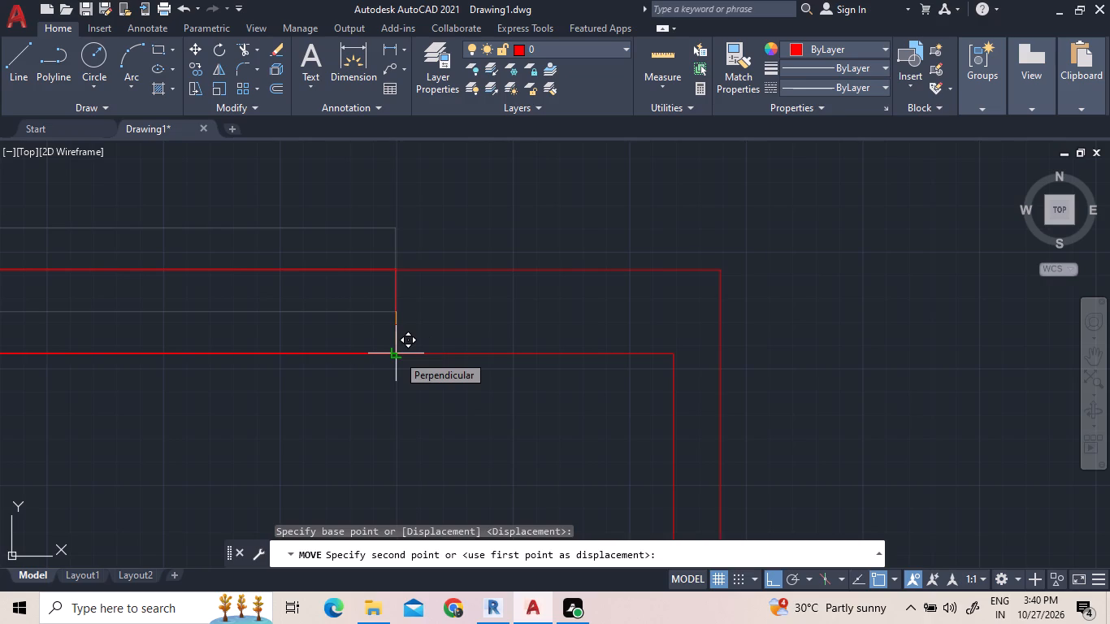
left_click(397, 354)
scroll(477, 357, "down", 3)
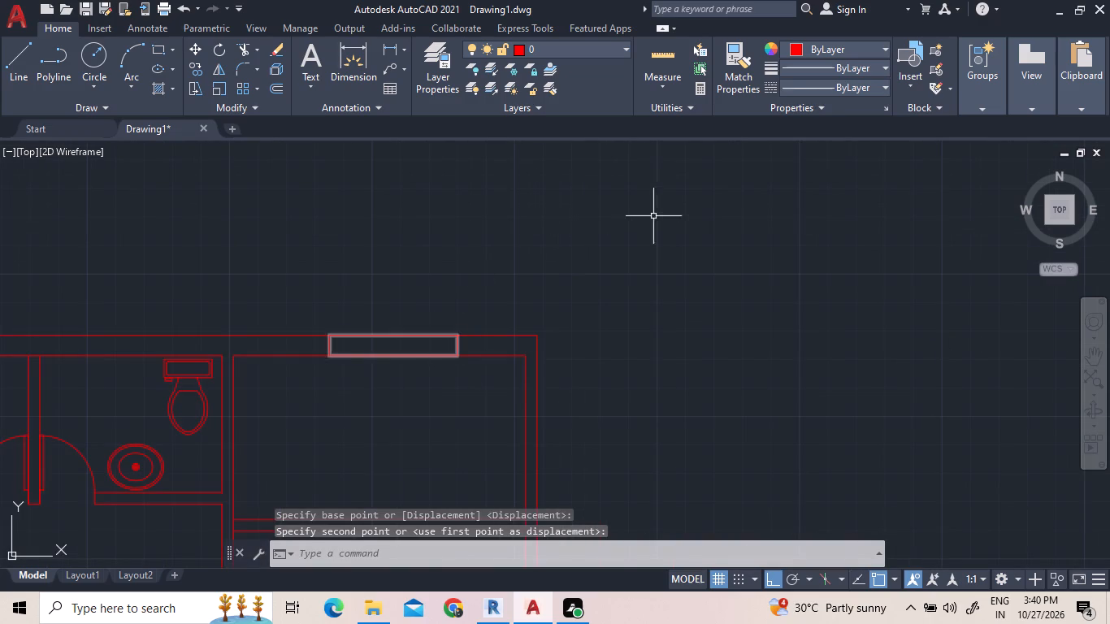
Draw a horizontal line across the window rectangle between the midpoints of its two short sides.
middle_click_drag(626, 245, 552, 232)
left_click(20, 65)
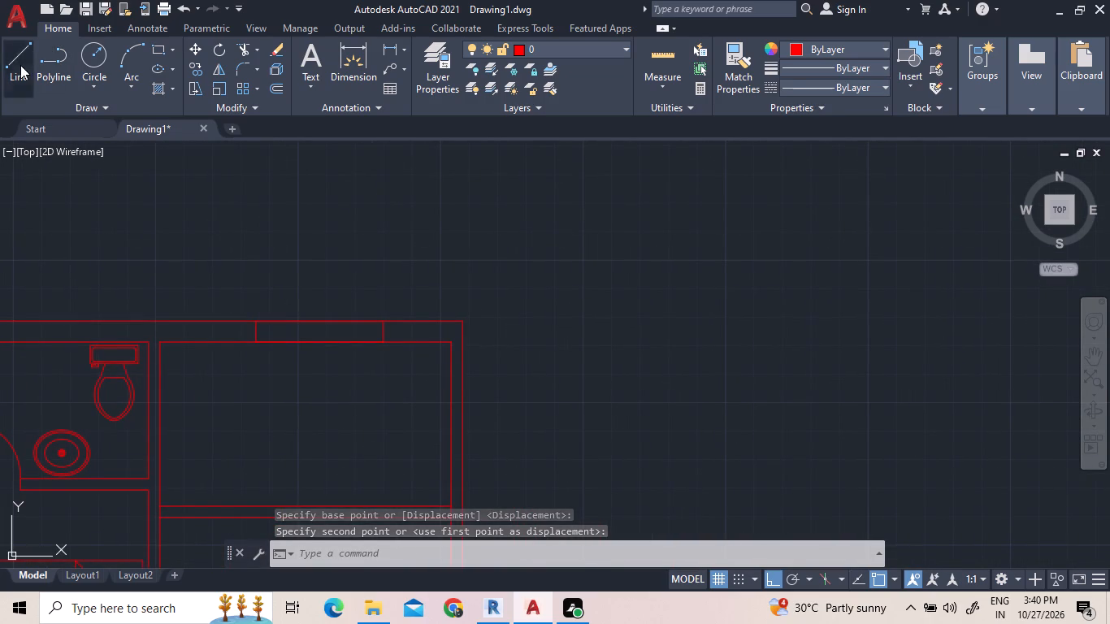
left_click(256, 333)
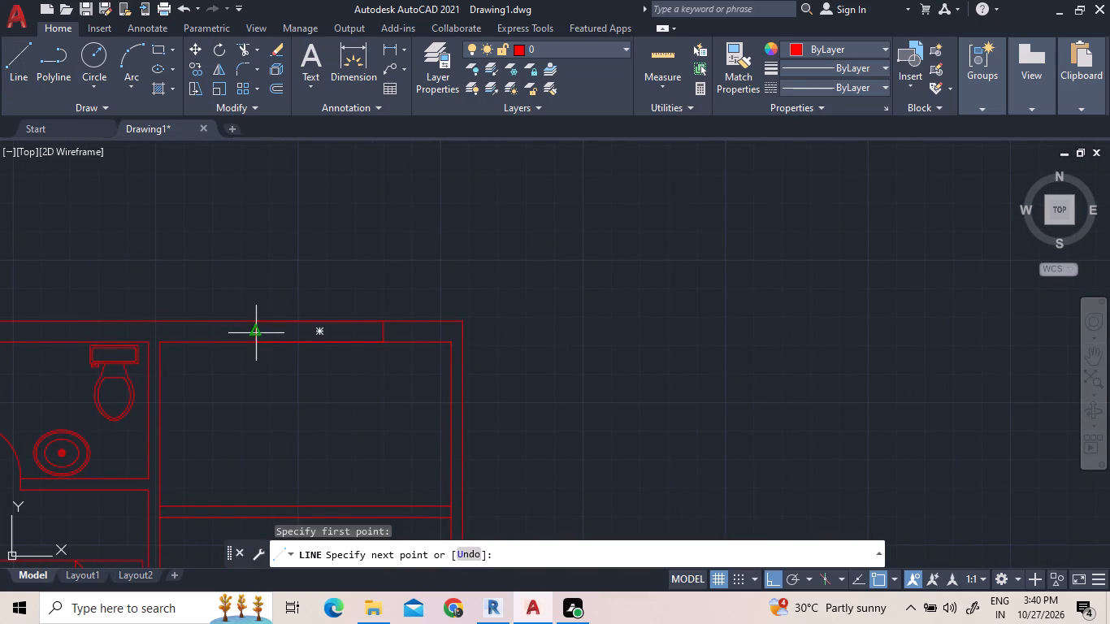
left_click(388, 328)
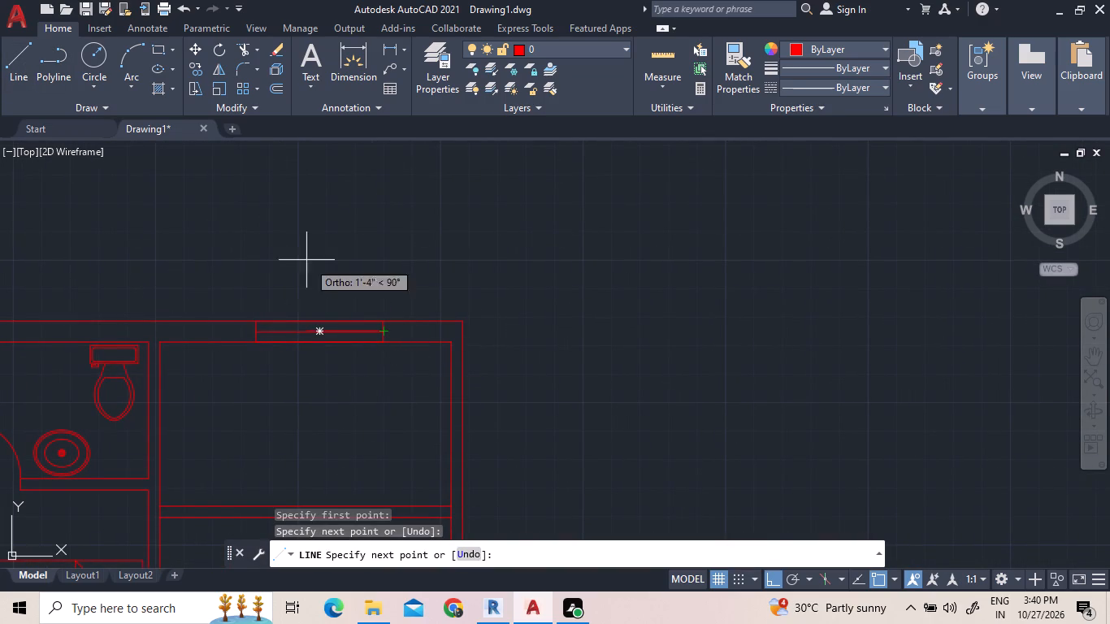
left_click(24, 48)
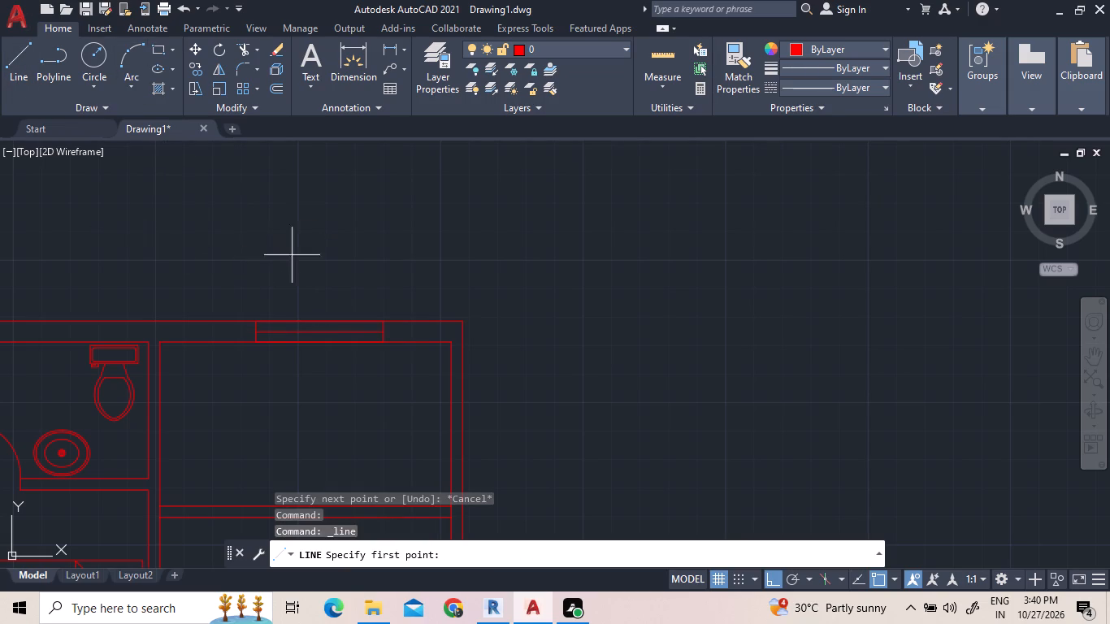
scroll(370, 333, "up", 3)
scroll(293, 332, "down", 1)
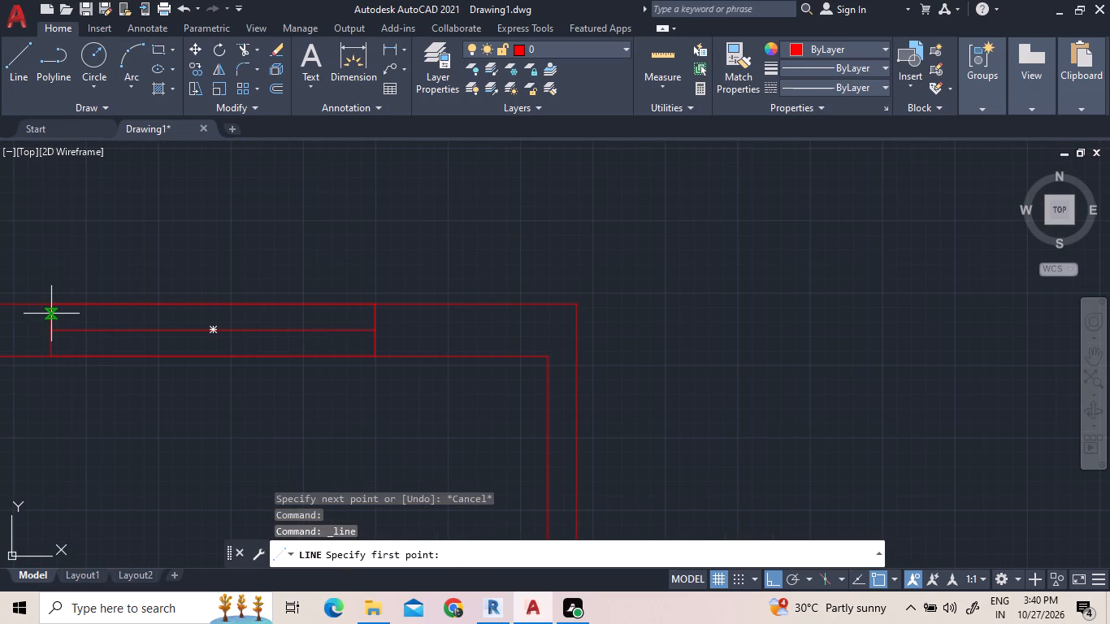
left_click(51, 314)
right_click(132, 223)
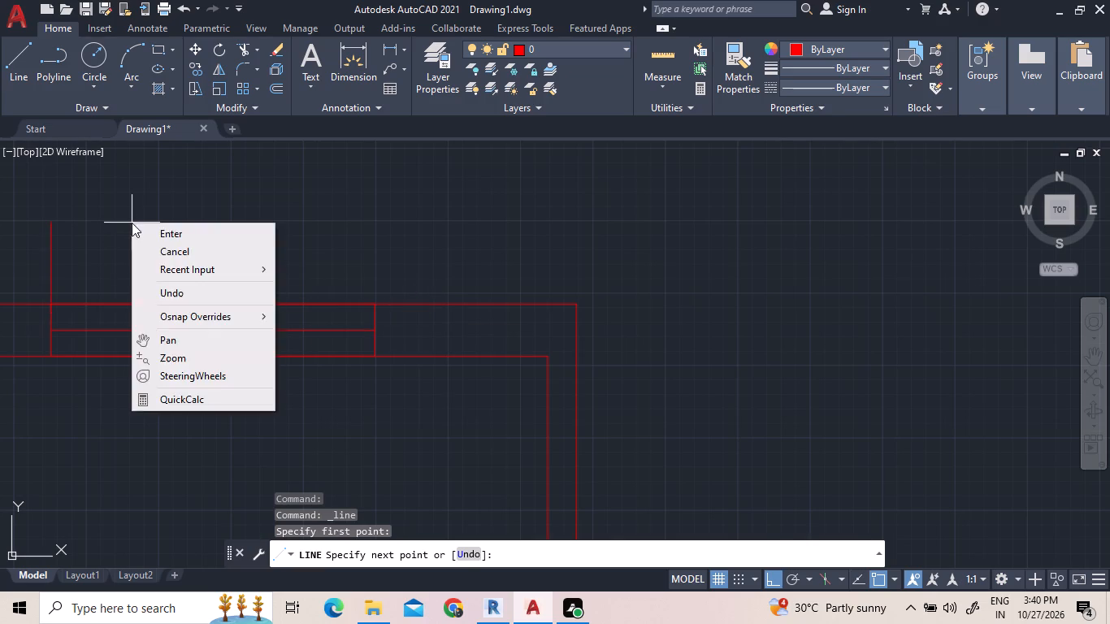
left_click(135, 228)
Draw two more horizontal lines across the full width of the window rectangle, one above and one below its centre line.
left_click(16, 73)
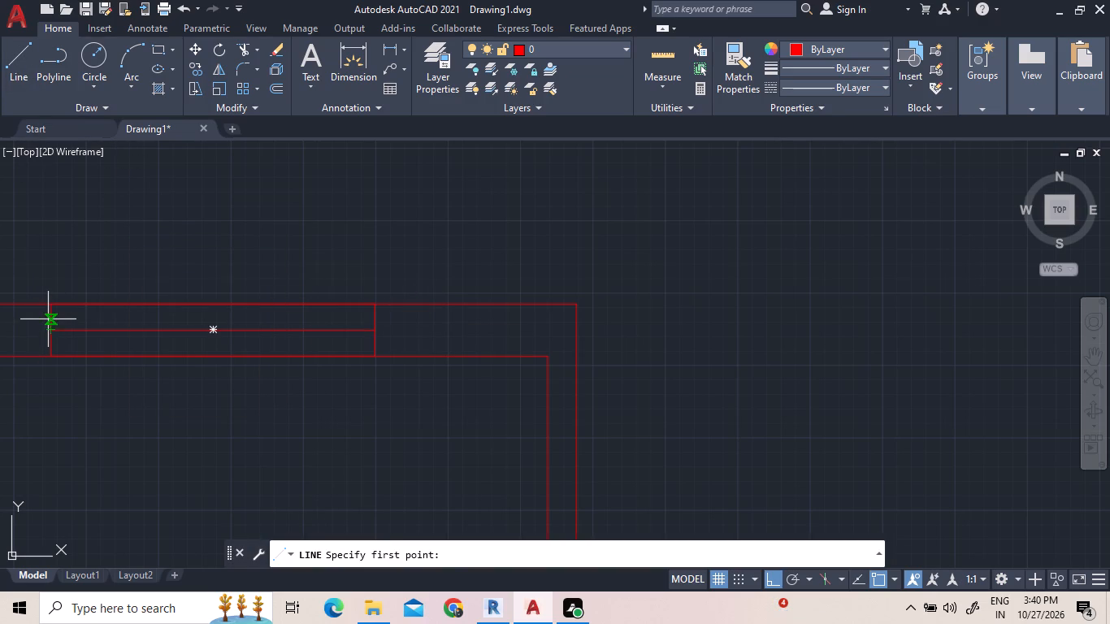
left_click(48, 319)
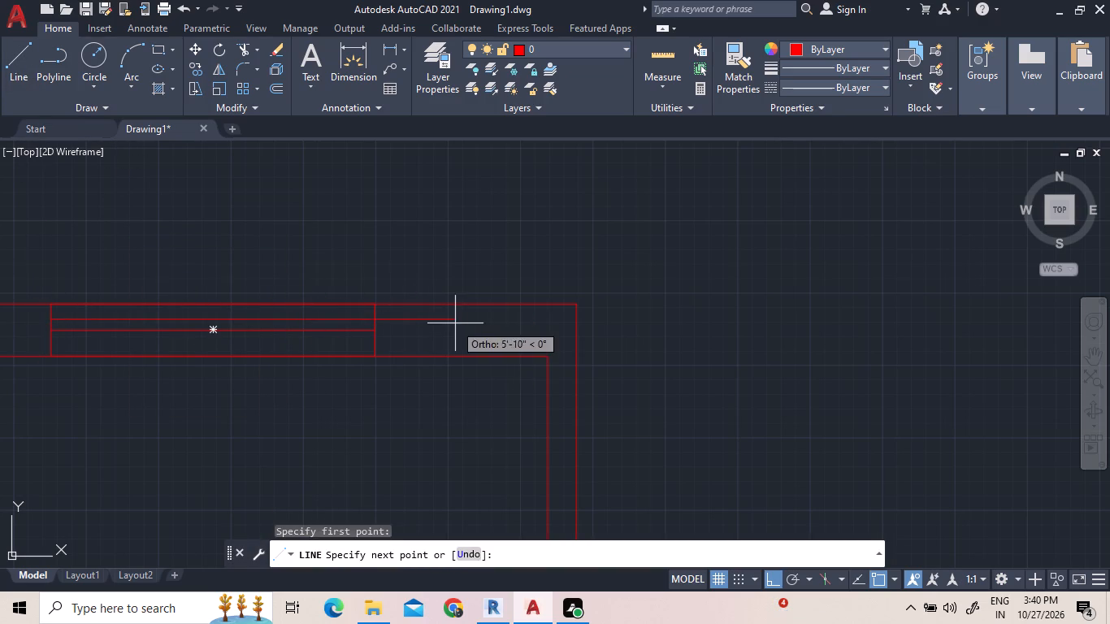
left_click(371, 319)
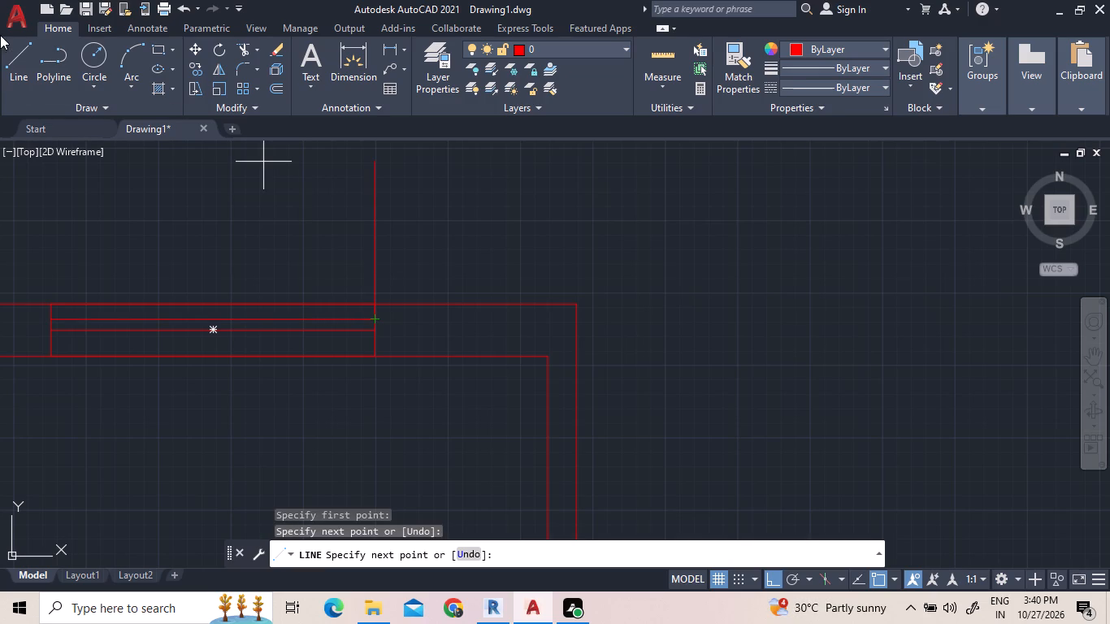
left_click(5, 48)
left_click(11, 60)
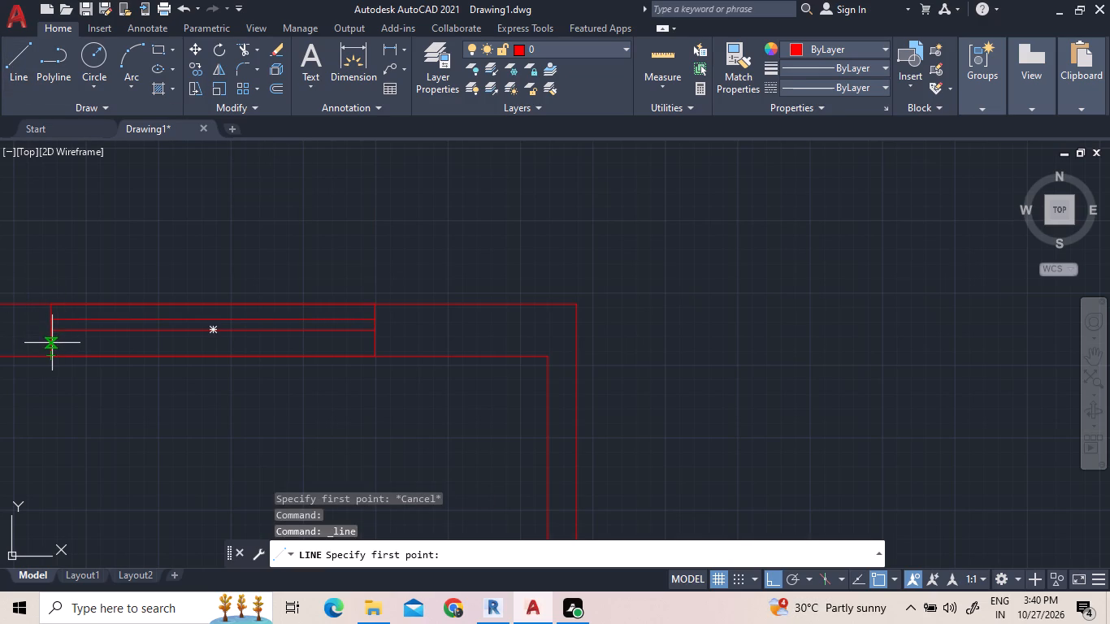
left_click(50, 340)
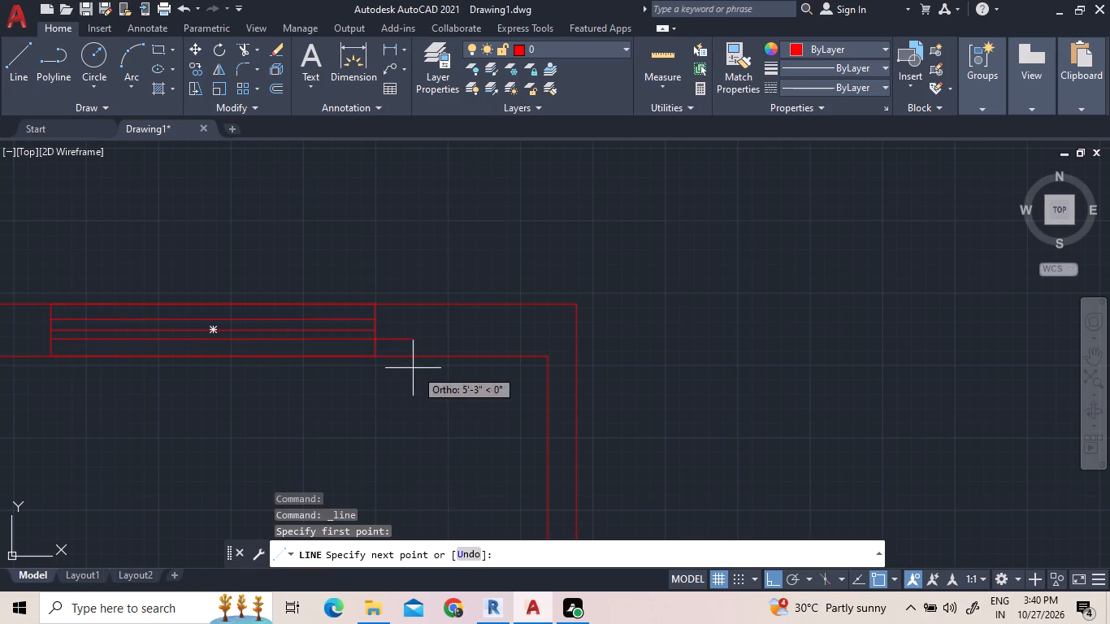
left_click(370, 338)
right_click(285, 231)
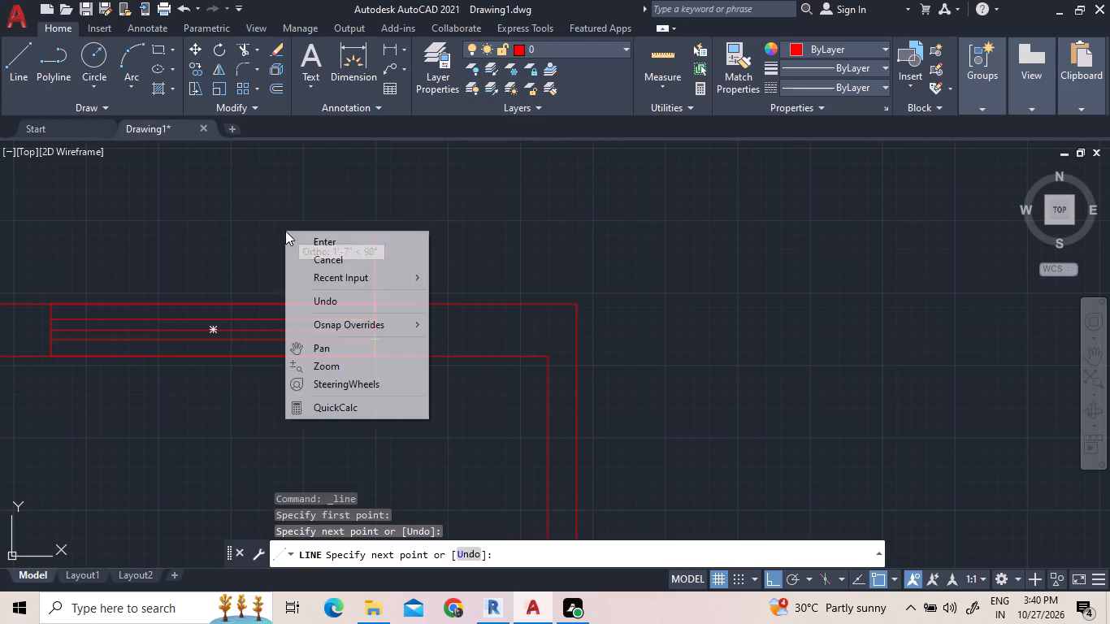
left_click(314, 244)
Offset the top wall's inner line 2'6" downward inside the small upper room below the window.
scroll(316, 255, "down", 3)
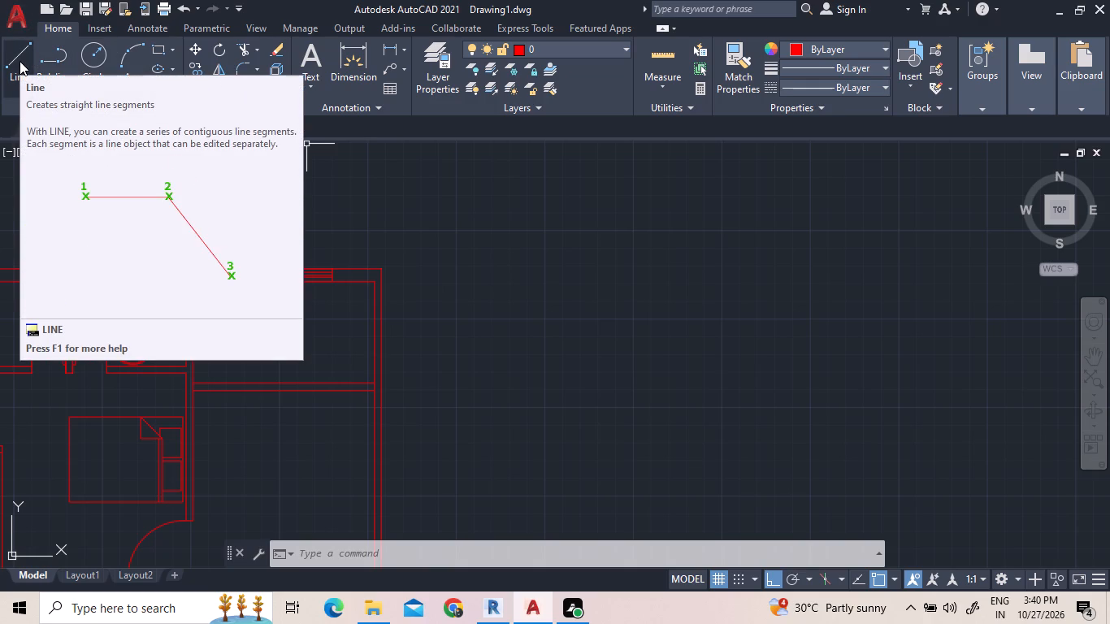
left_click(279, 95)
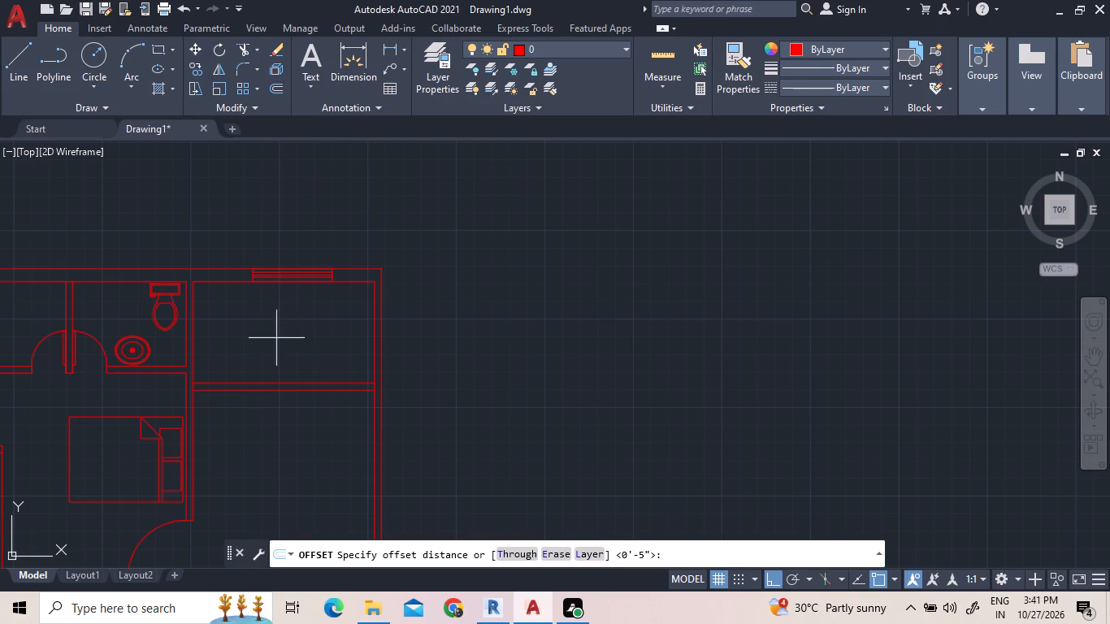
left_click(275, 89)
type("2'6\"")
key("Return")
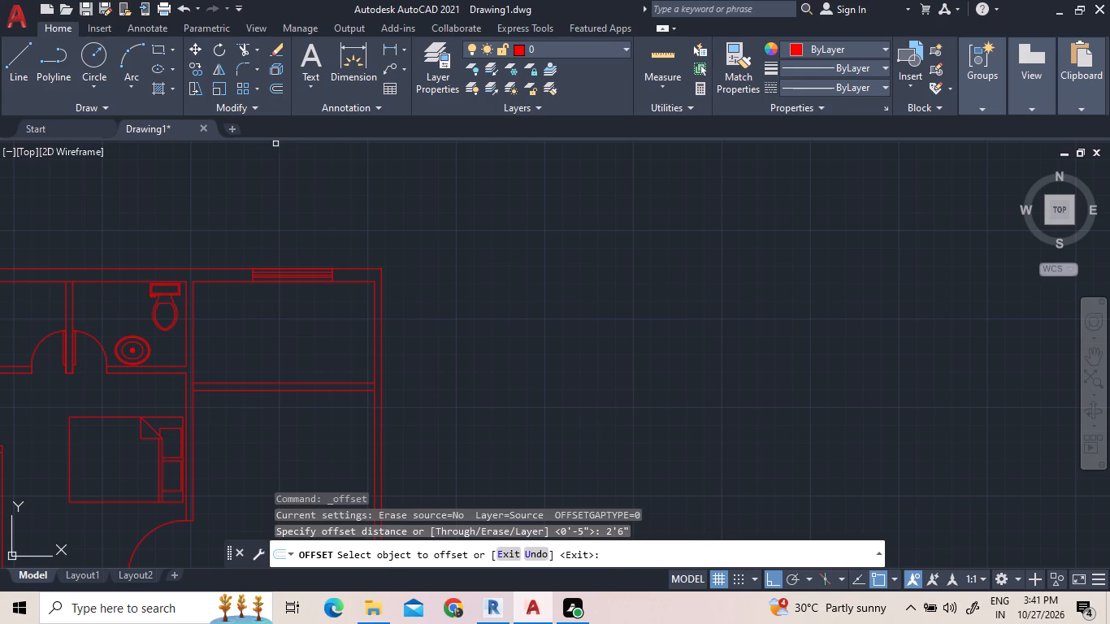
left_click(229, 281)
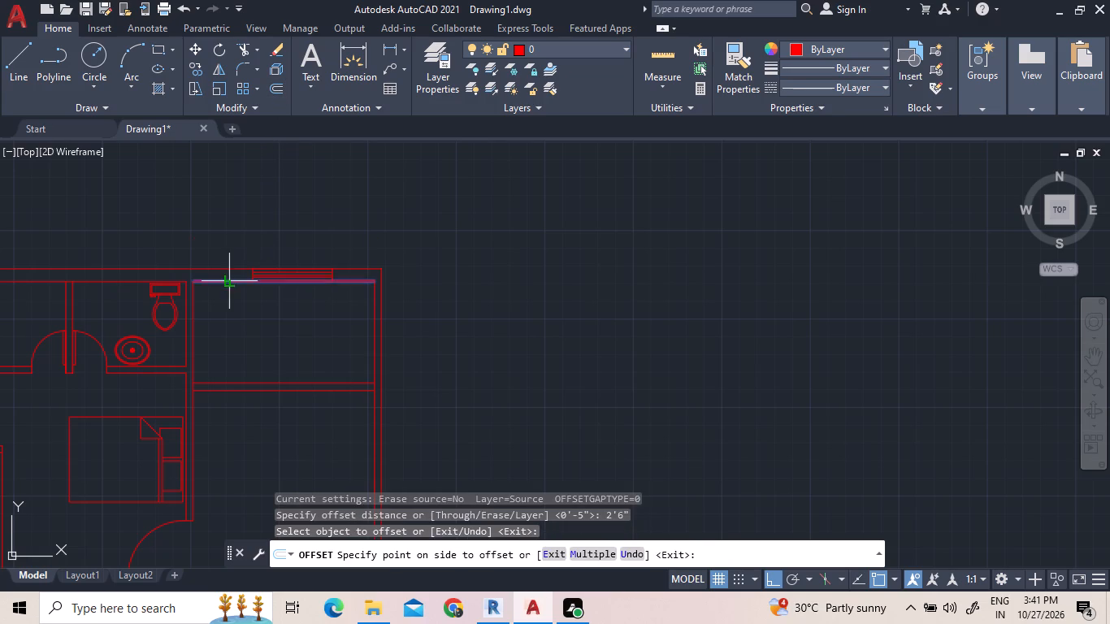
left_click(256, 334)
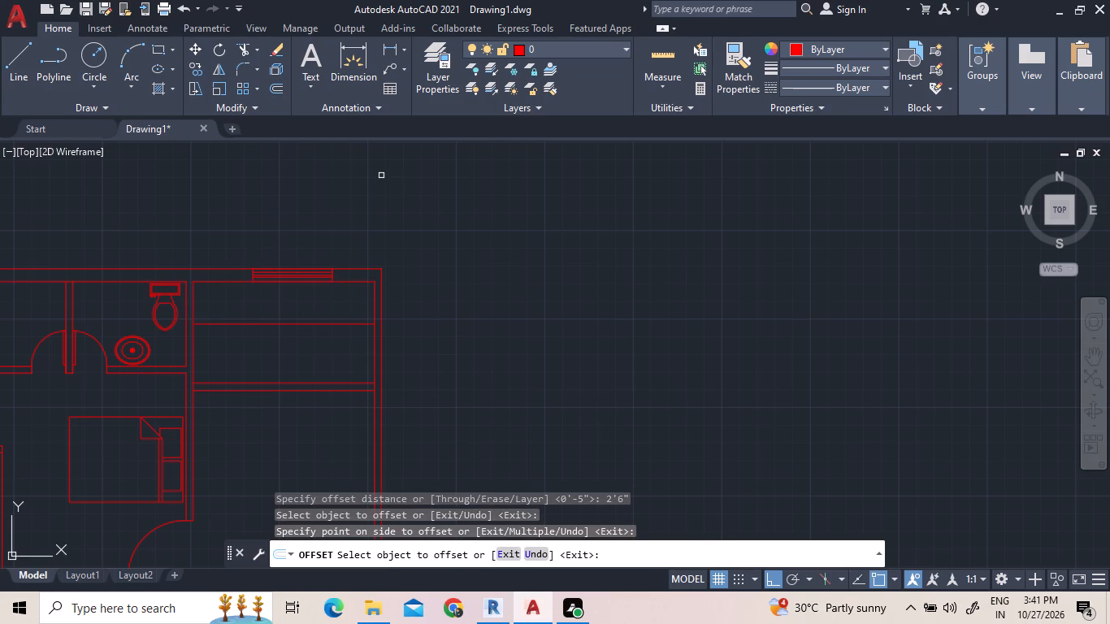
right_click(381, 175)
left_click(385, 201)
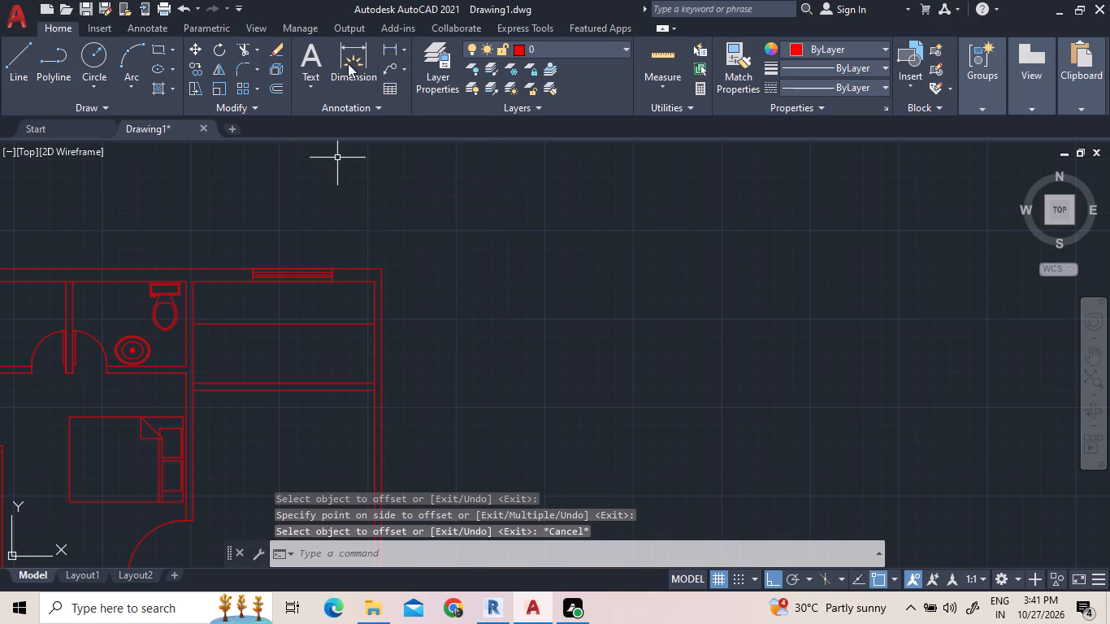
Open DesignCenter and display the blocks of the Kitchens.dwg sample drawing.
right_click(297, 192)
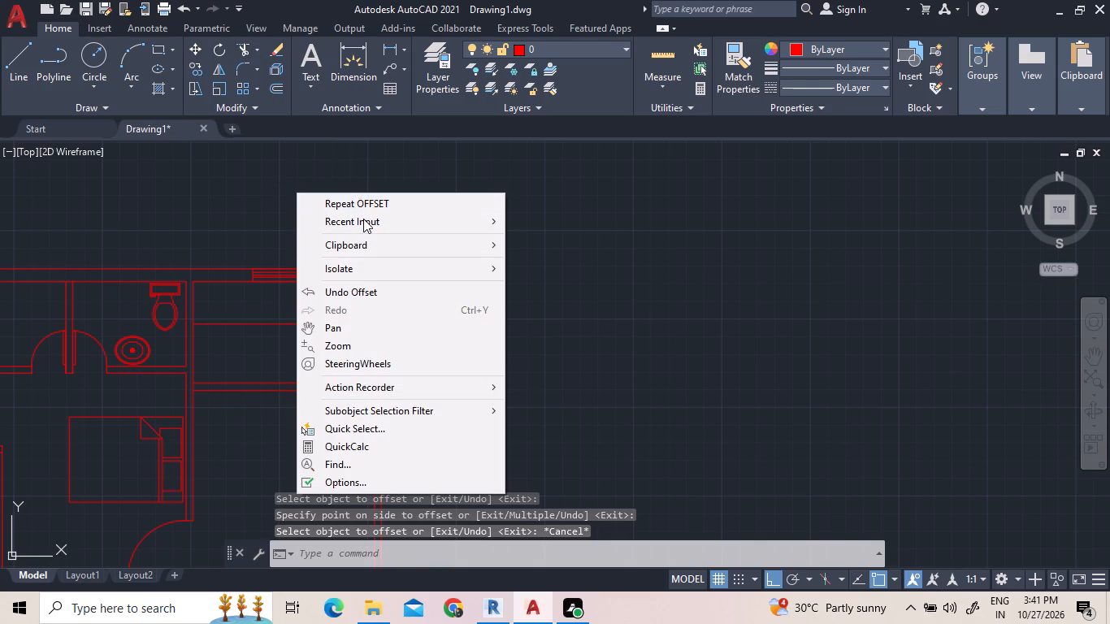
left_click(363, 219)
left_click(594, 424)
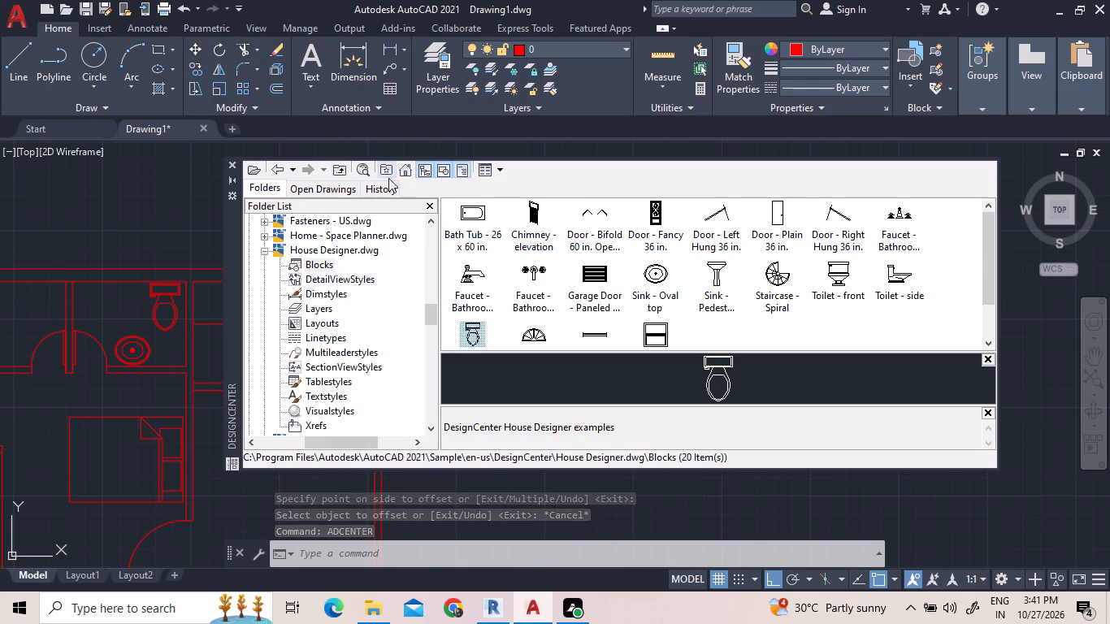
left_click(262, 246)
double_click(314, 234)
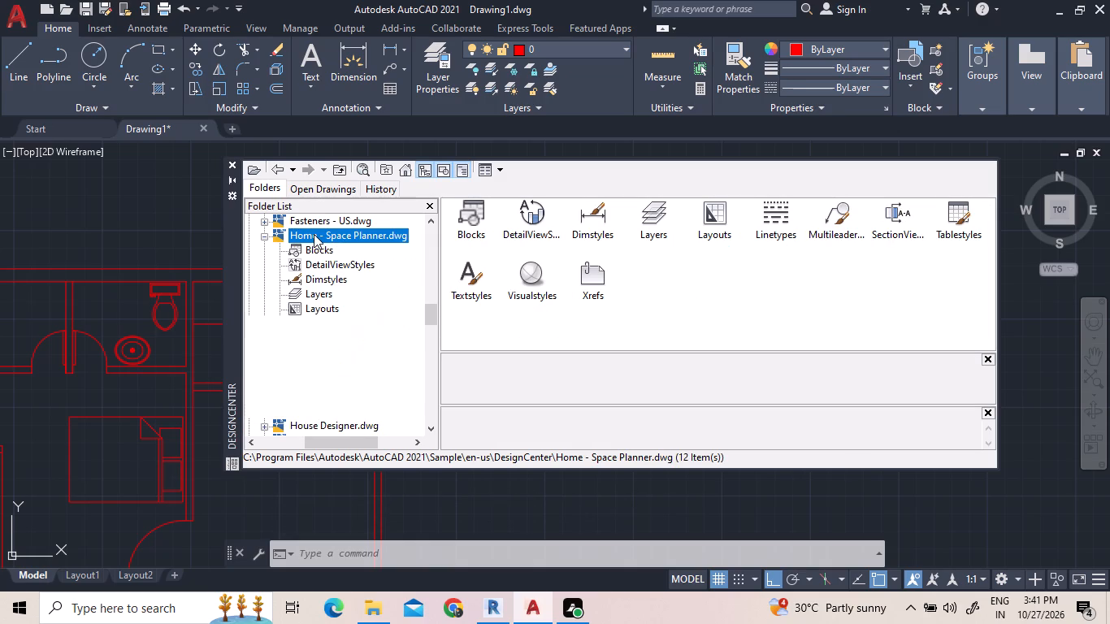
double_click(318, 249)
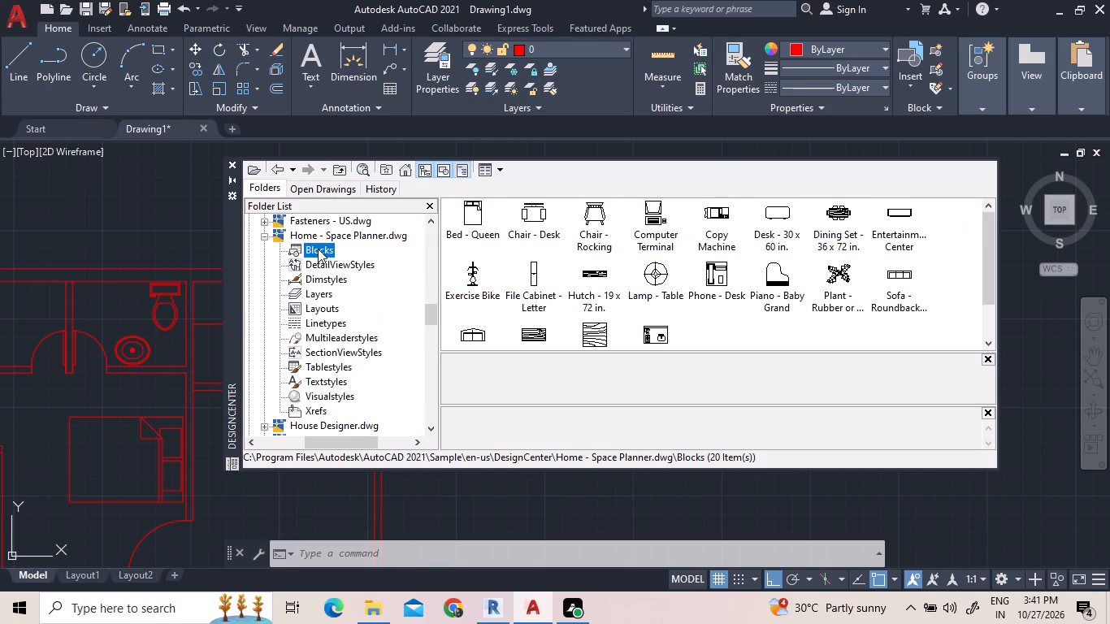
left_click(266, 232)
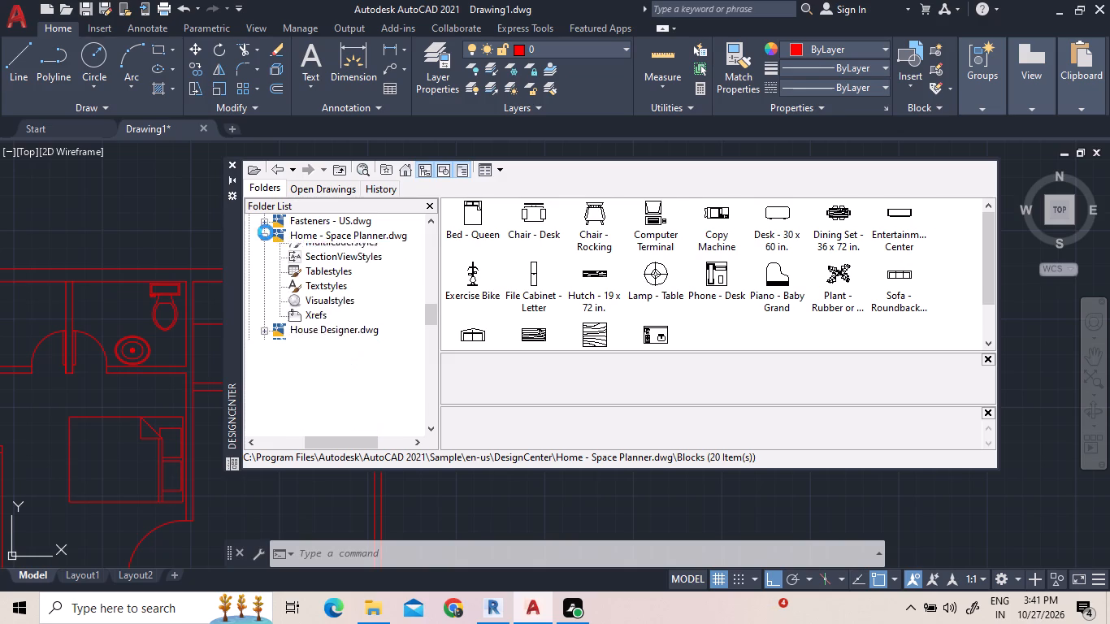
double_click(315, 298)
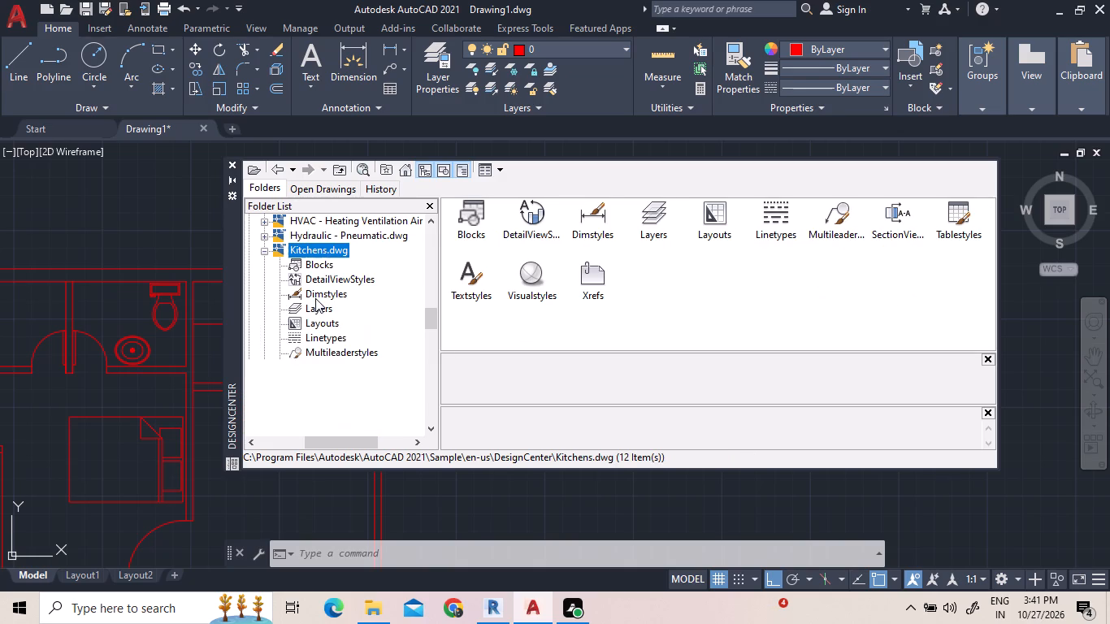
double_click(330, 271)
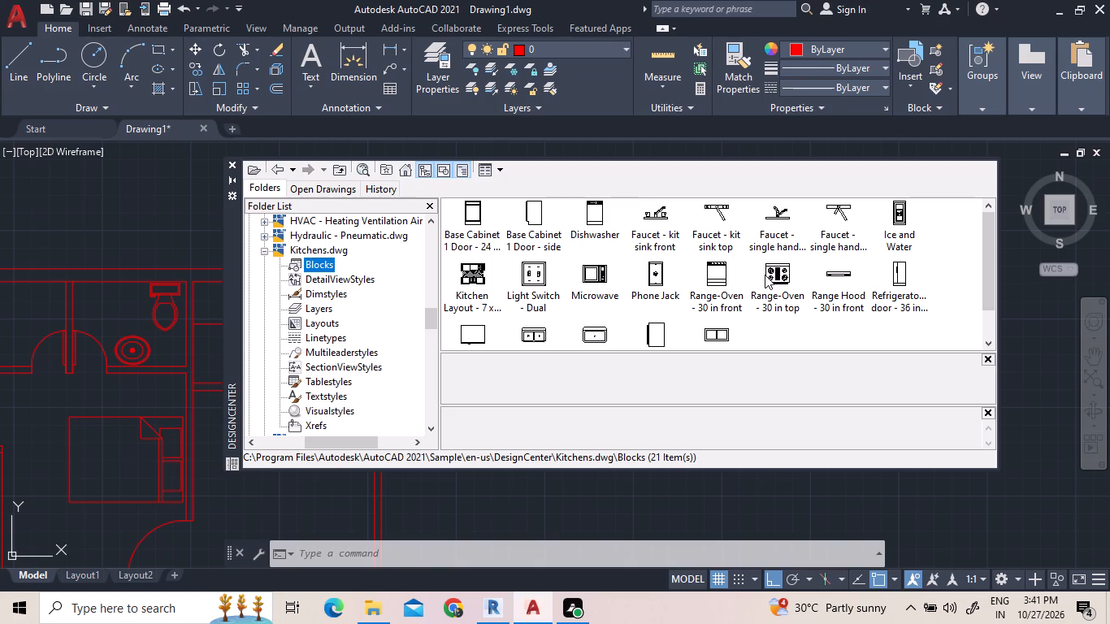
Insert the Range-Oven - 30 in top block and the single-bowl sink block in the empty space above the floor plan.
left_click_drag(784, 275, 111, 193)
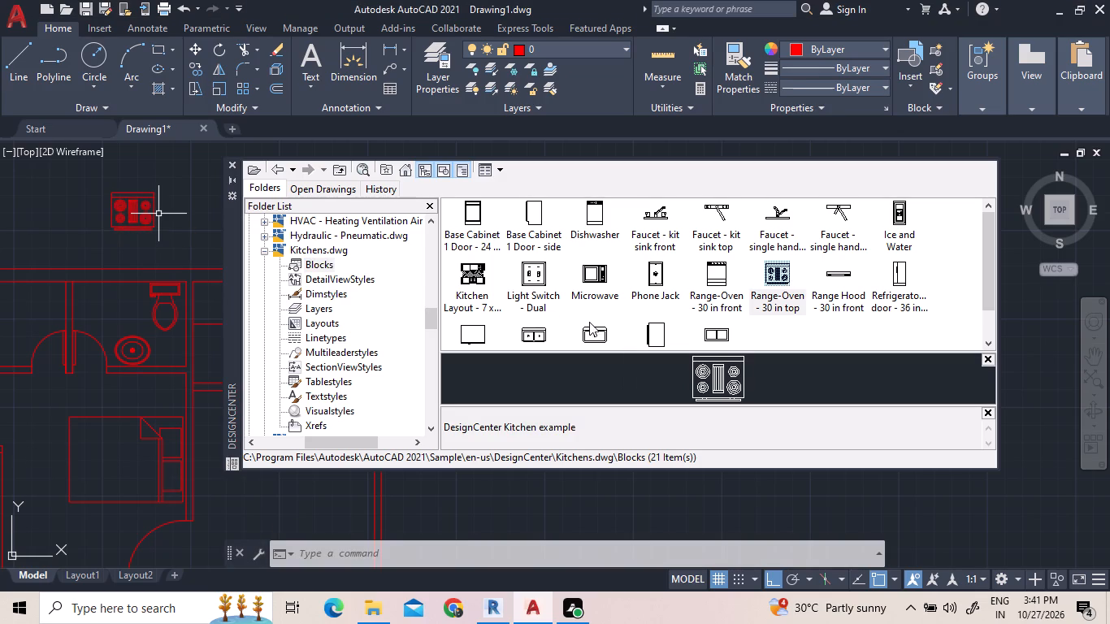
left_click_drag(595, 331, 508, 253)
left_click_drag(333, 175, 280, 171)
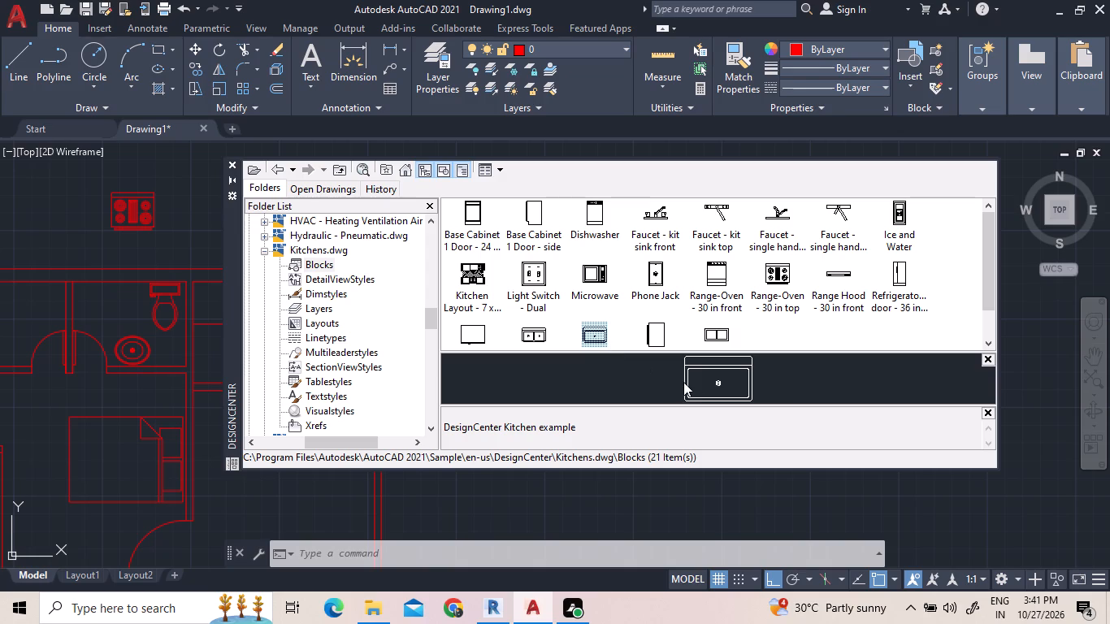
left_click_drag(592, 331, 7, 165)
left_click_drag(7, 165, 24, 202)
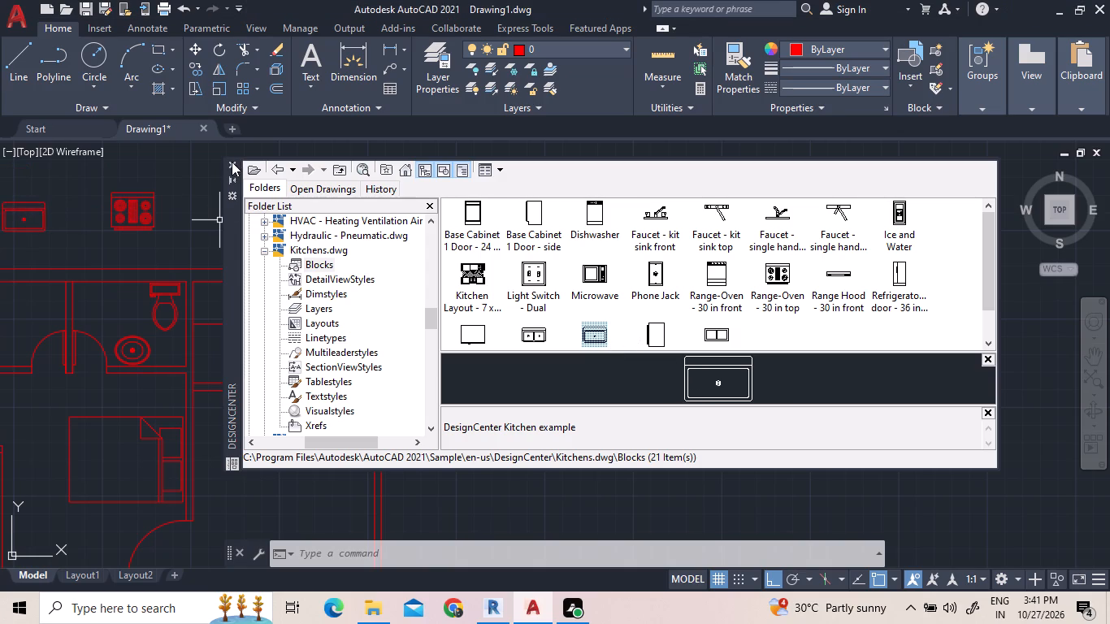
left_click(232, 160)
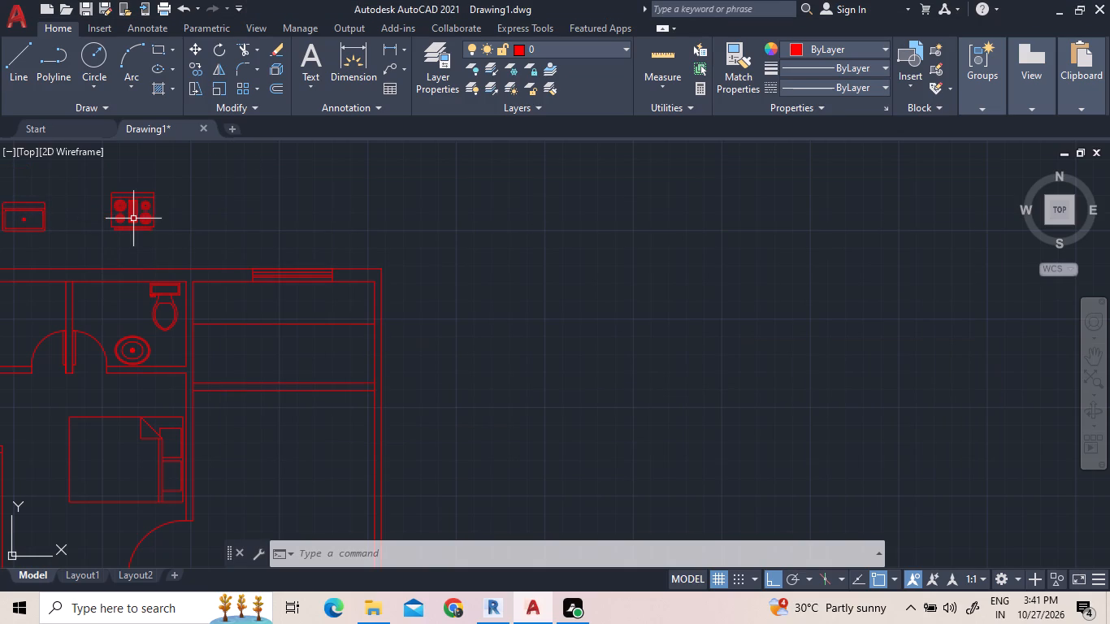
Move the range-oven block freely, with Ortho off, onto the kitchen counter below the window's right half.
left_click(135, 218)
right_click(135, 218)
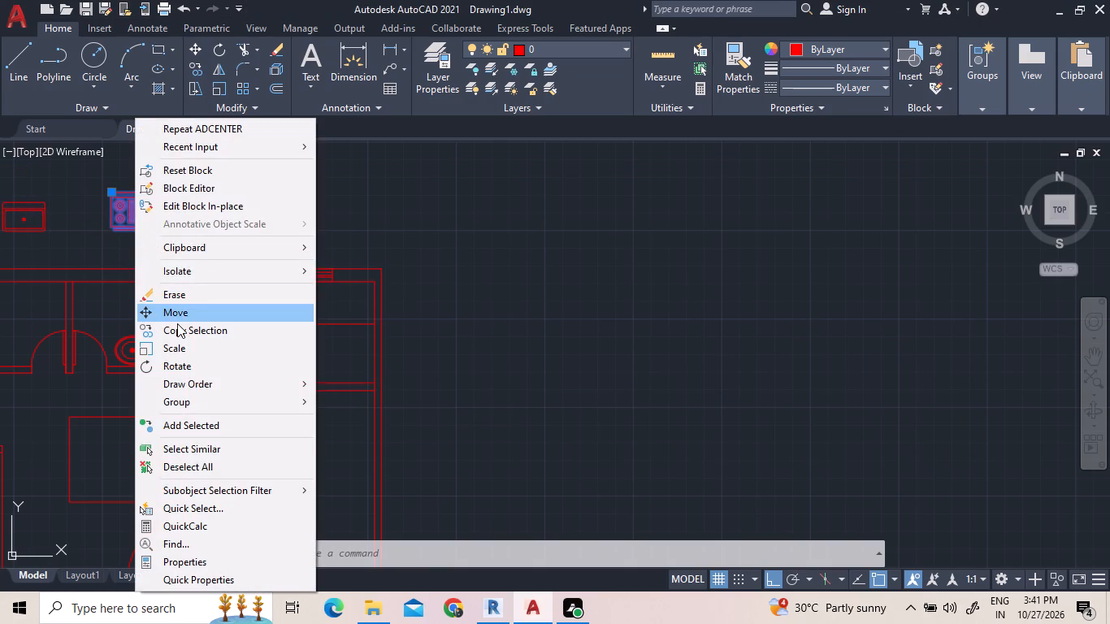
left_click(180, 313)
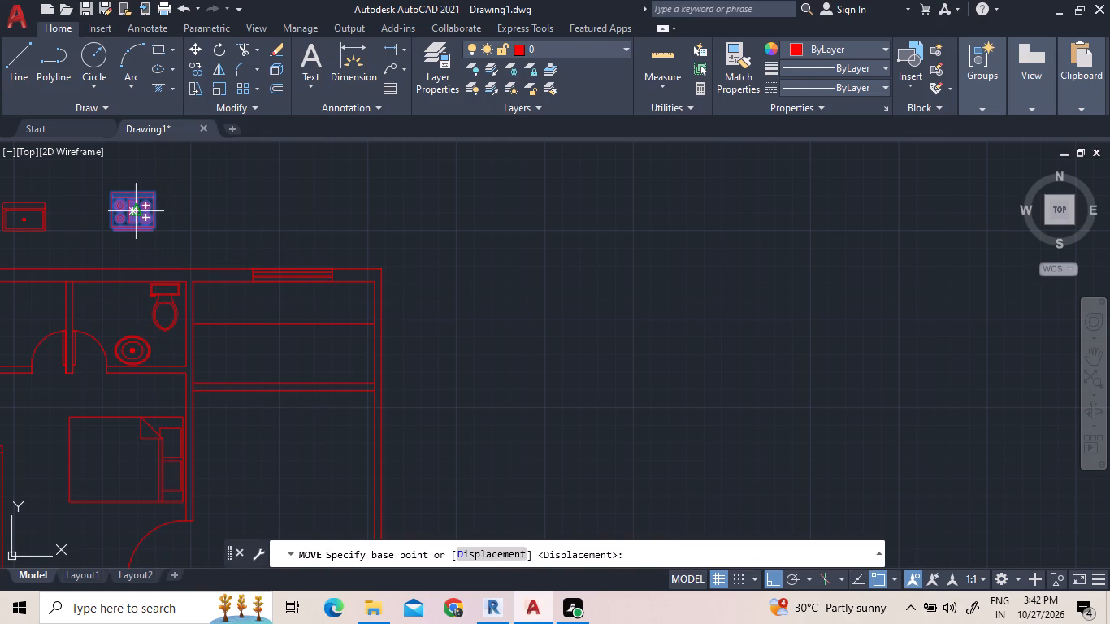
left_click(133, 209)
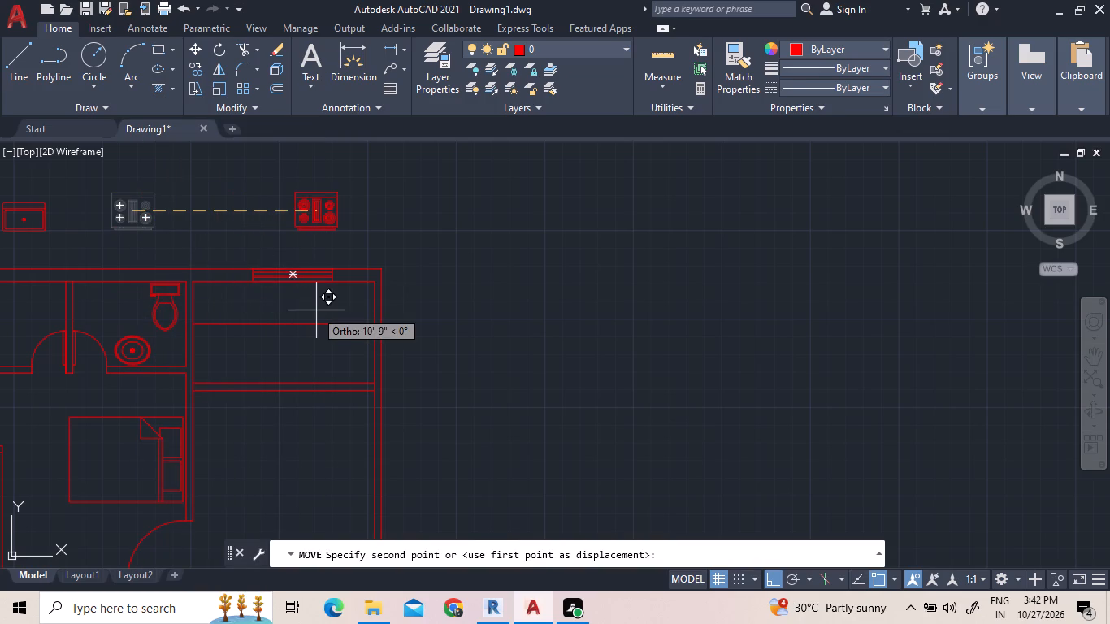
key("F8")
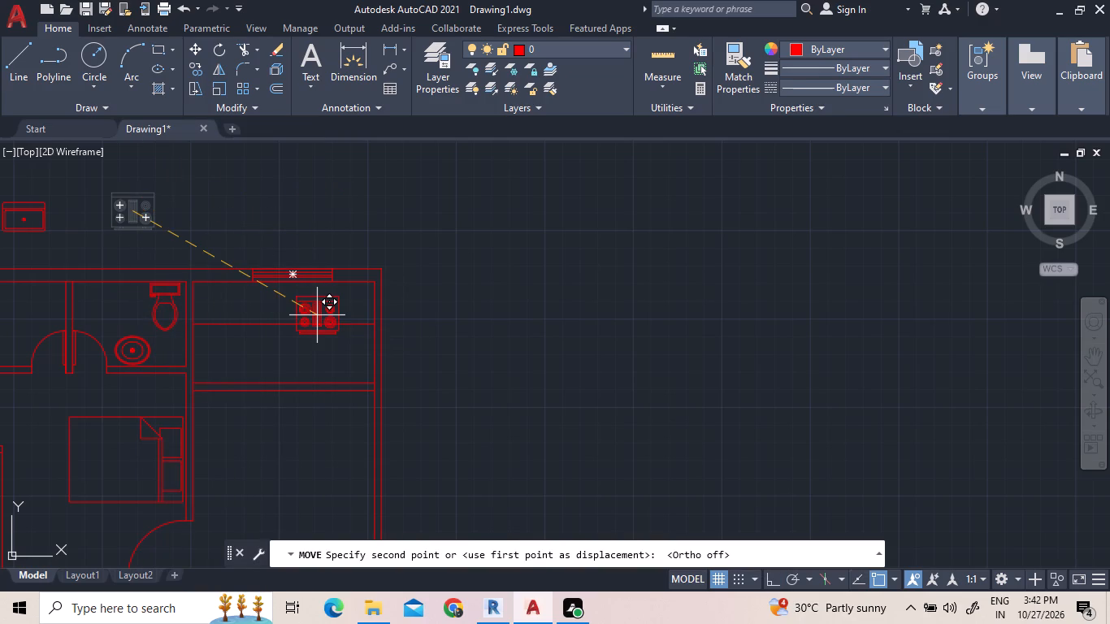
scroll(317, 313, "up", 1)
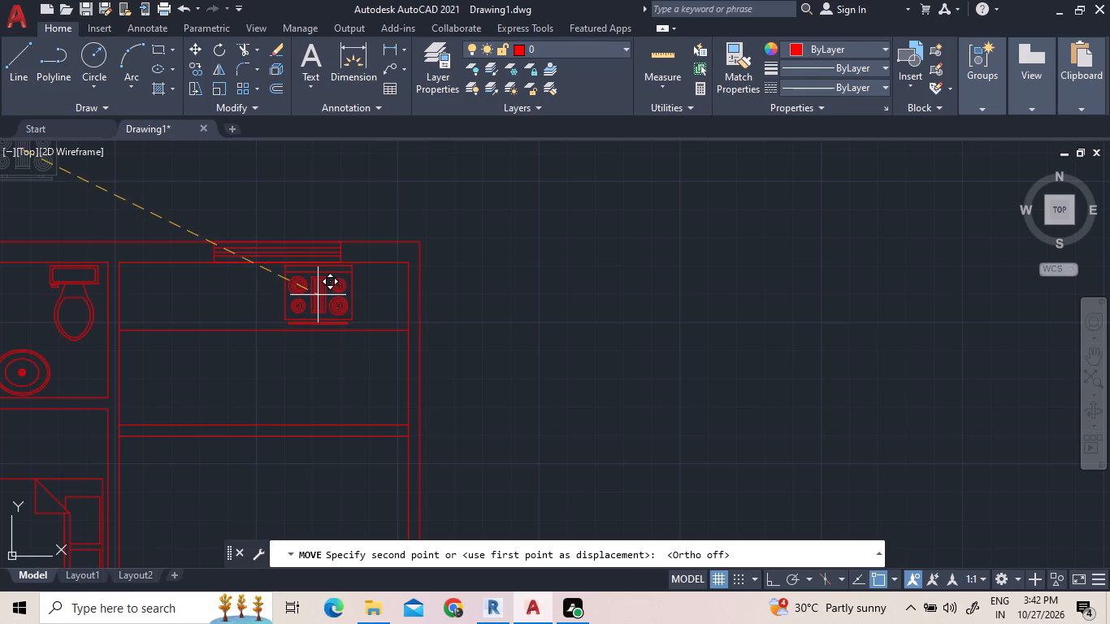
left_click(318, 295)
Move the sink block onto the kitchen counter, to the left of the range-oven.
scroll(662, 381, "down", 2)
left_click(362, 300)
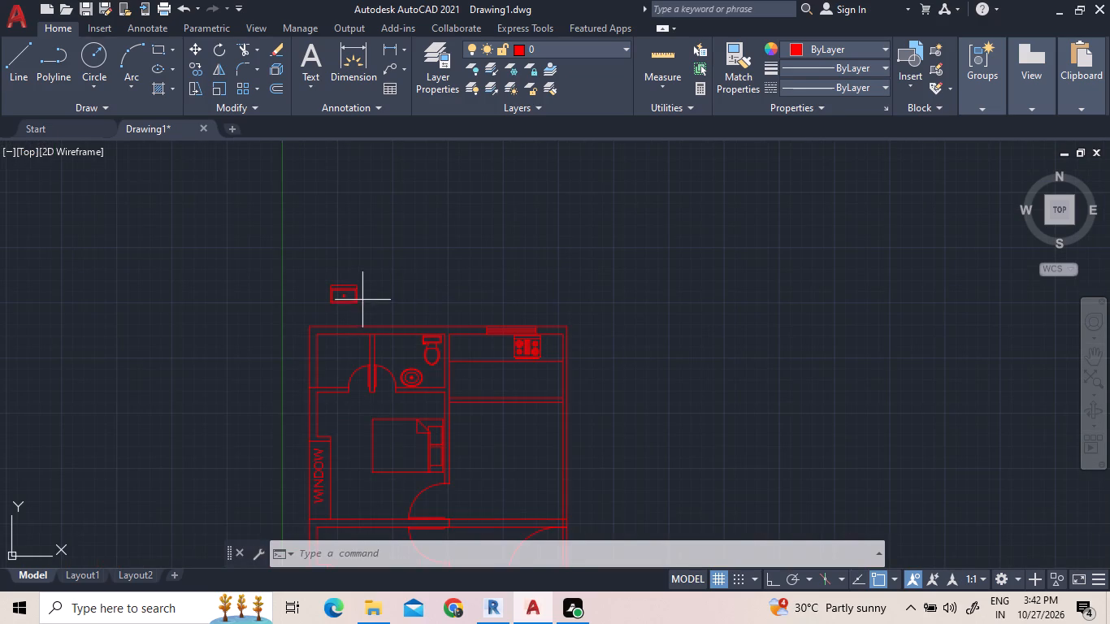
left_click(328, 286)
right_click(328, 286)
left_click(340, 310)
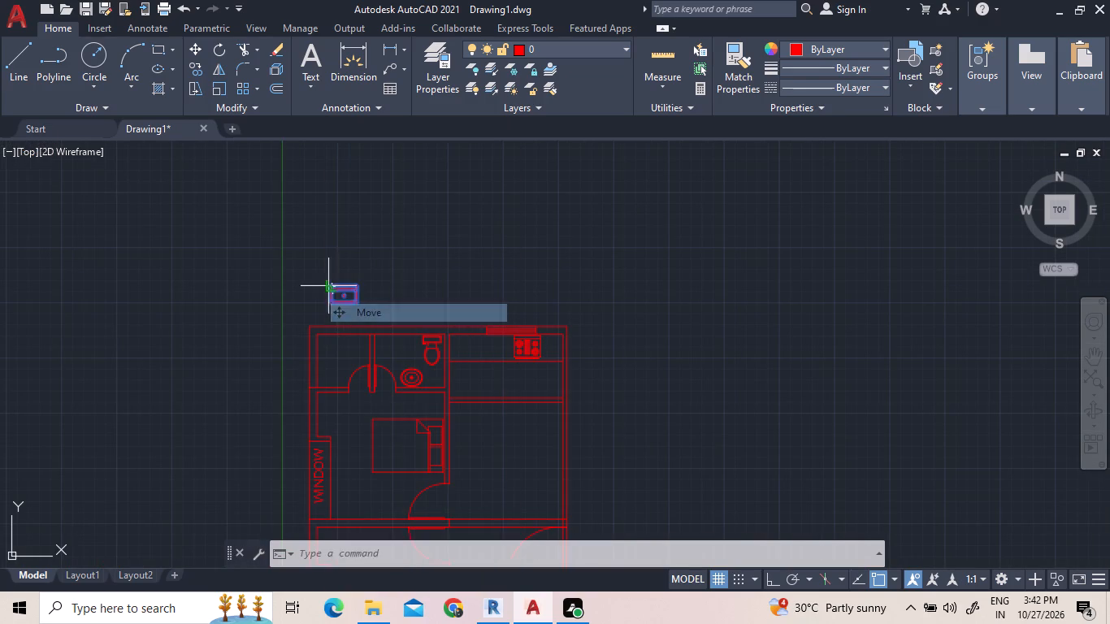
left_click(340, 296)
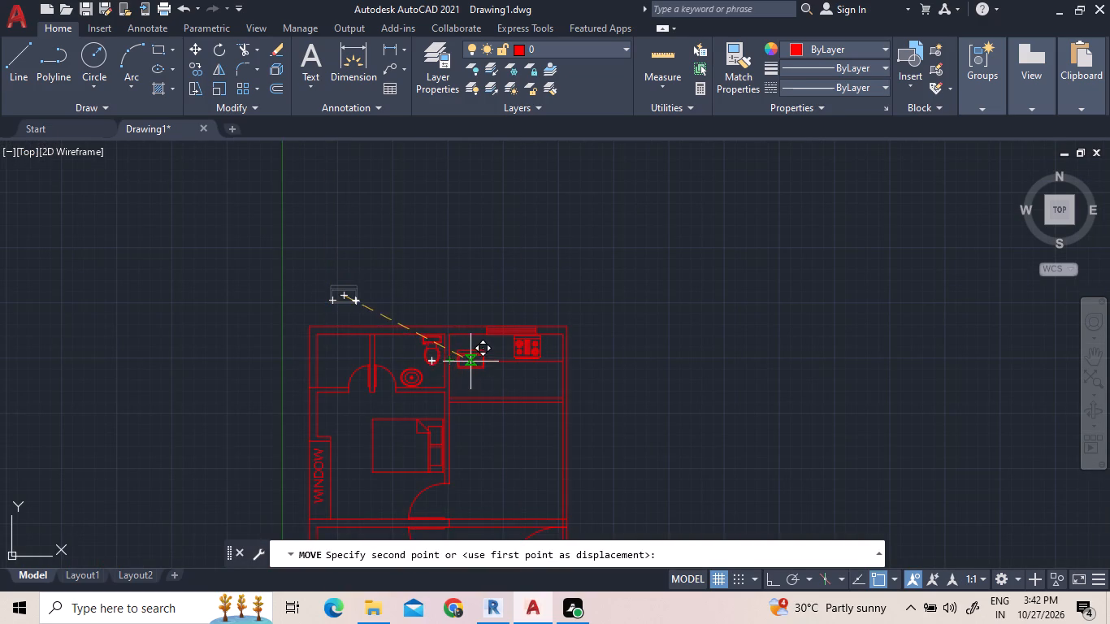
scroll(470, 362, "up", 2)
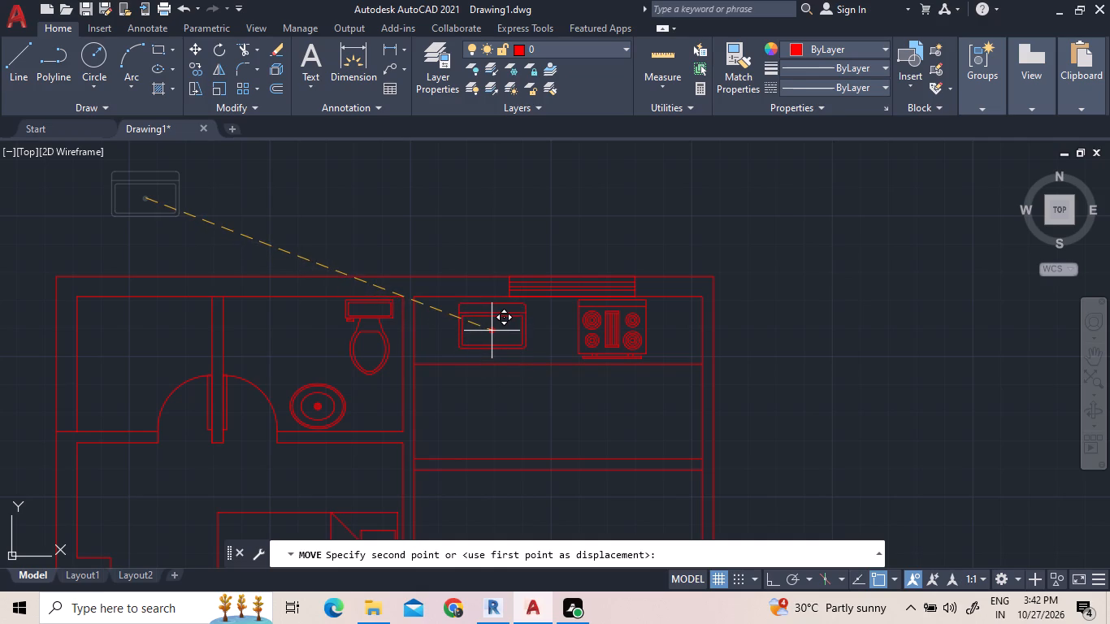
left_click(492, 331)
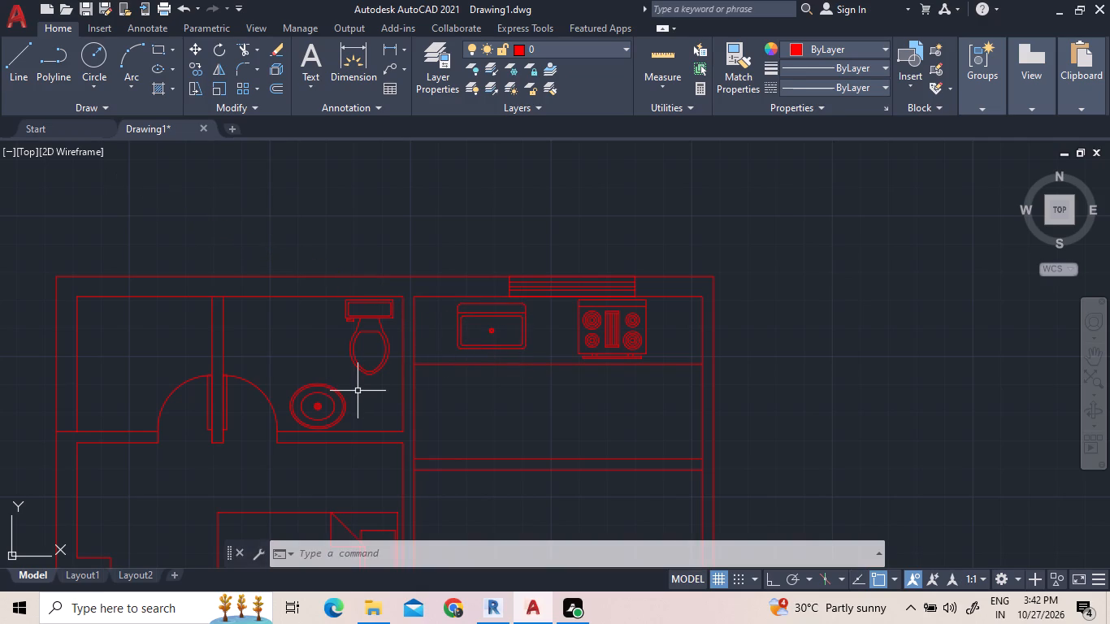
Insert a Door - Imperial block from the architectural tool palette into the empty space outside the kitchen's right wall.
scroll(358, 391, "down", 1)
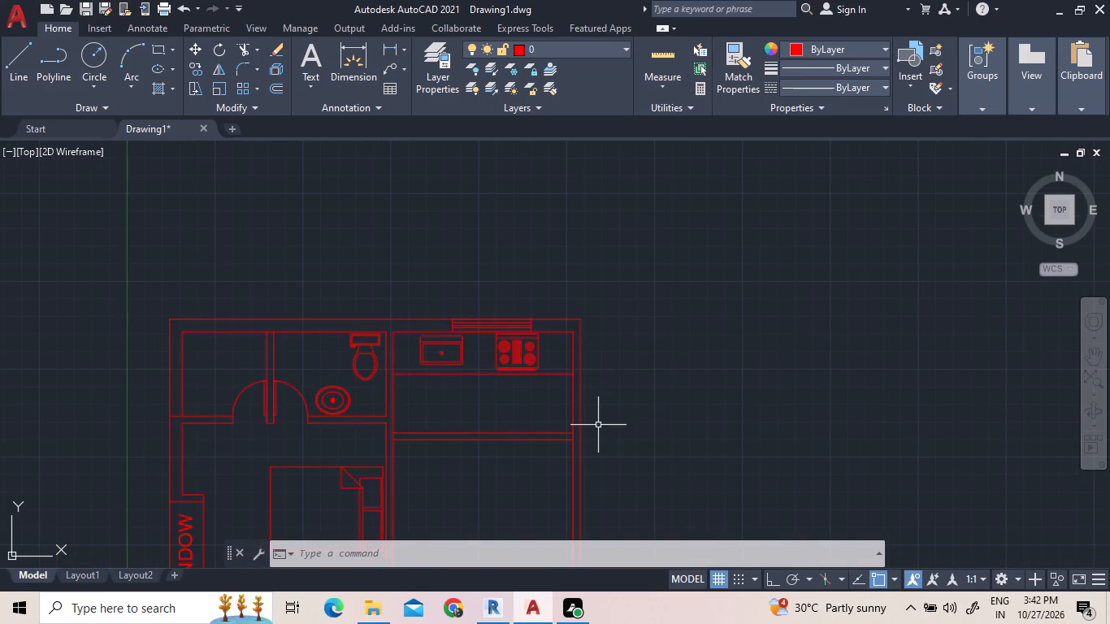
middle_click_drag(598, 426, 456, 393)
scroll(449, 408, "up", 2)
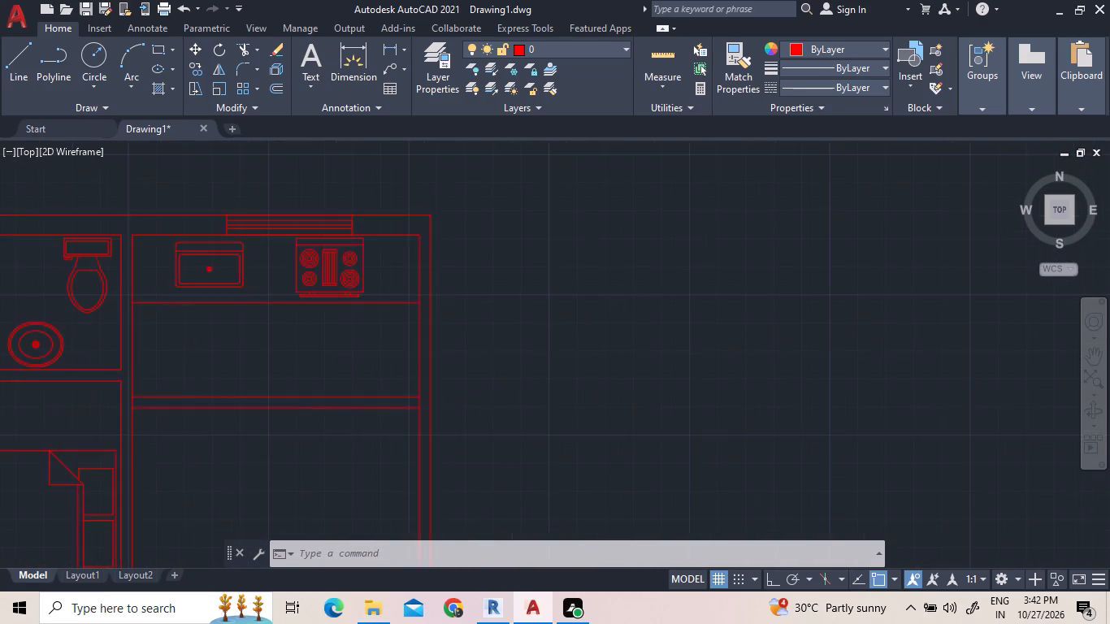
right_click(582, 343)
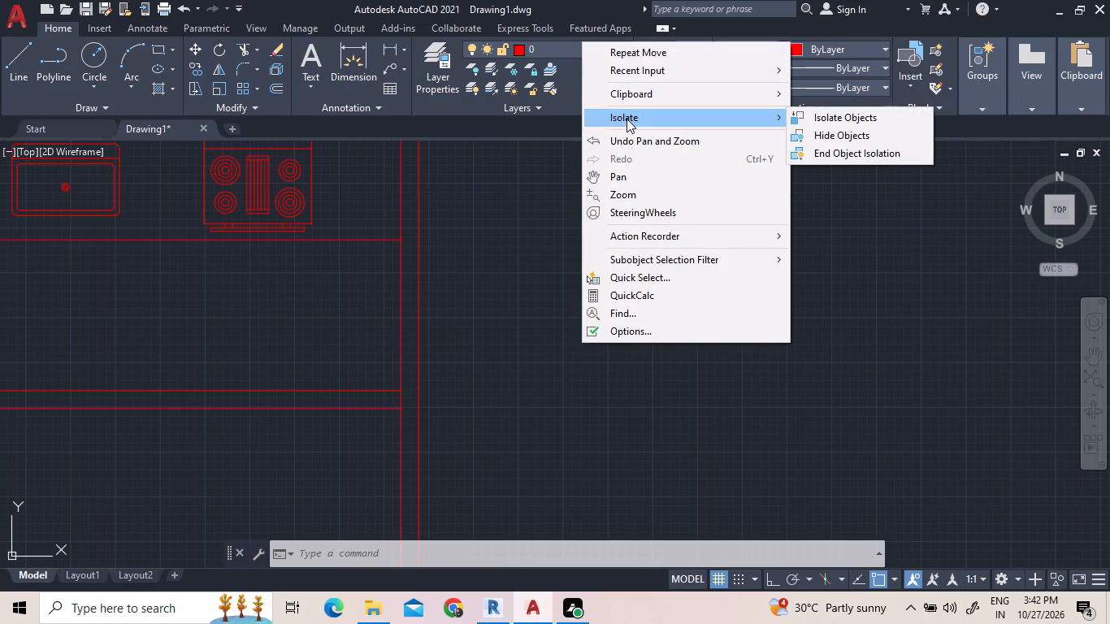
left_click(559, 211)
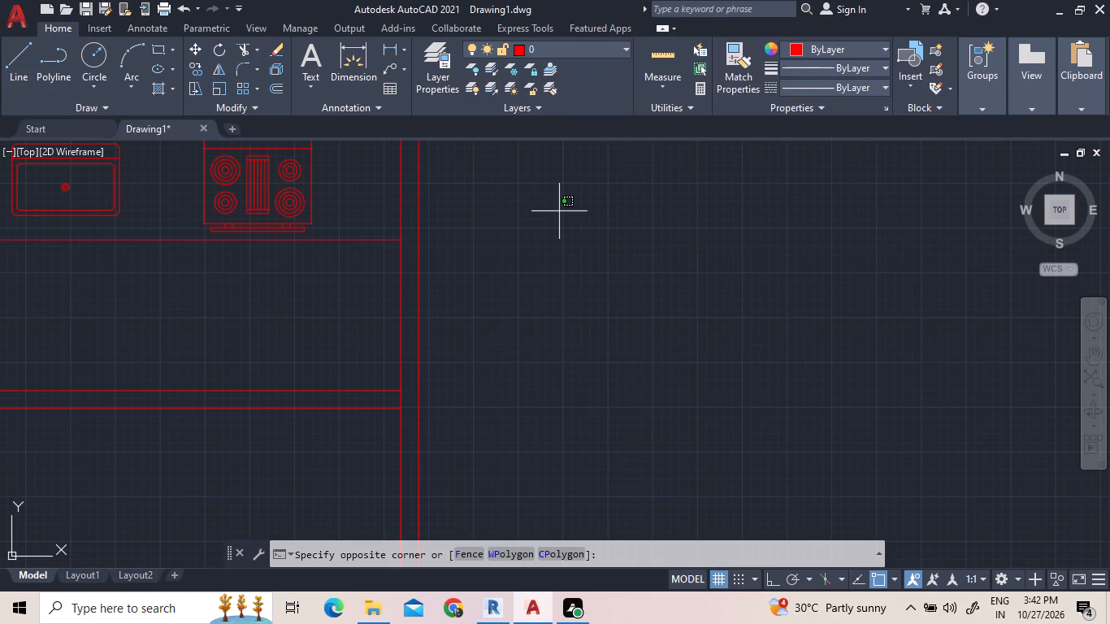
right_click(559, 211)
left_click(587, 239)
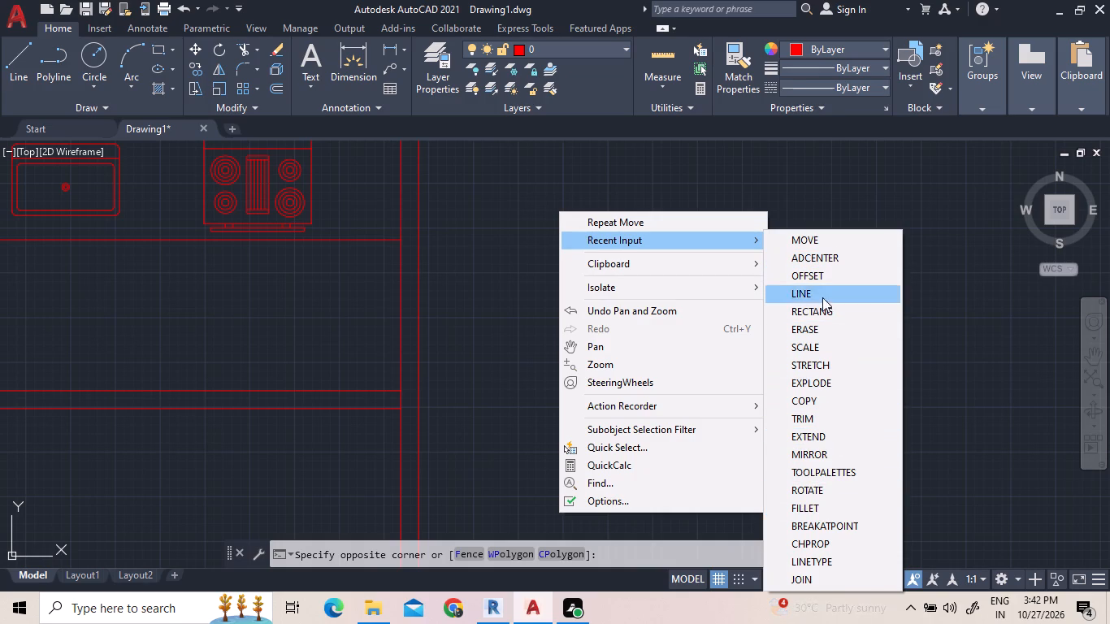
left_click(822, 478)
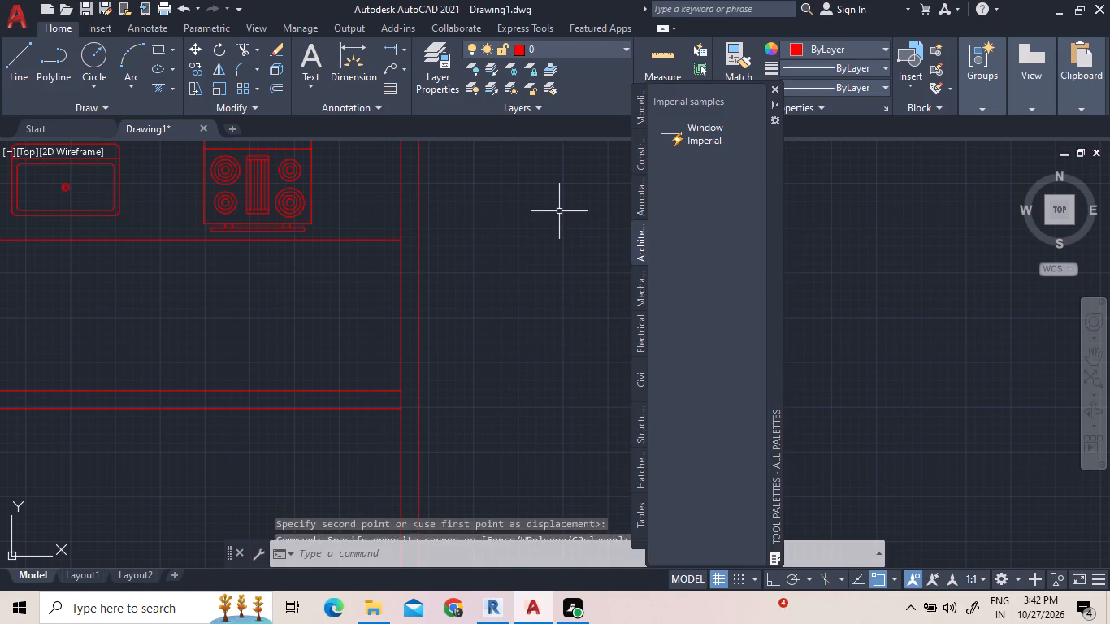
left_click_drag(716, 240, 559, 269)
scroll(562, 302, "down", 3)
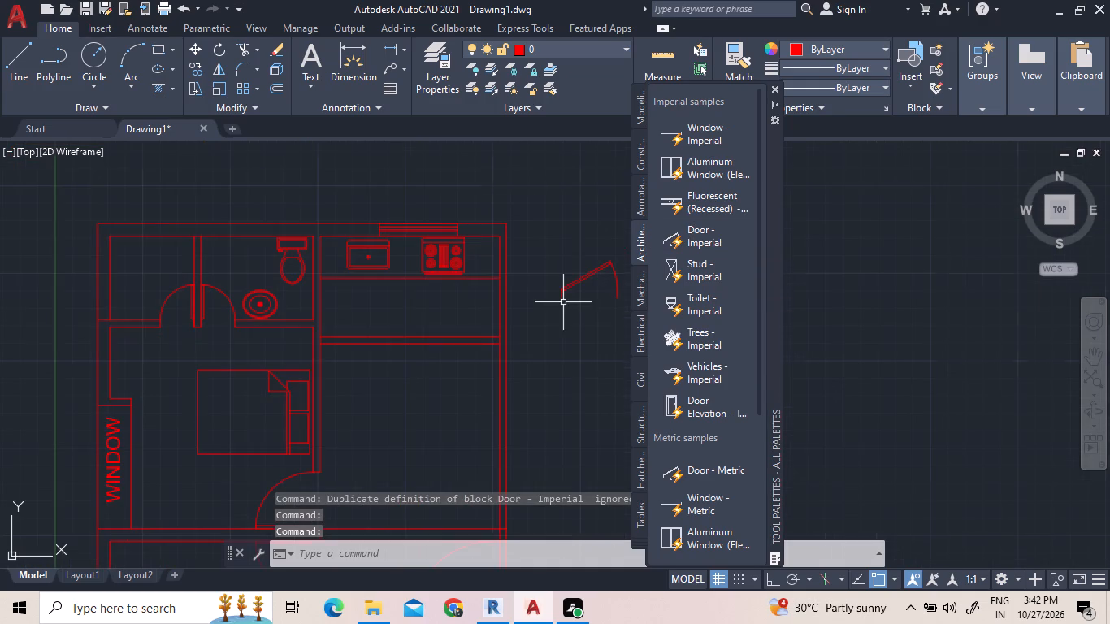
left_click(777, 85)
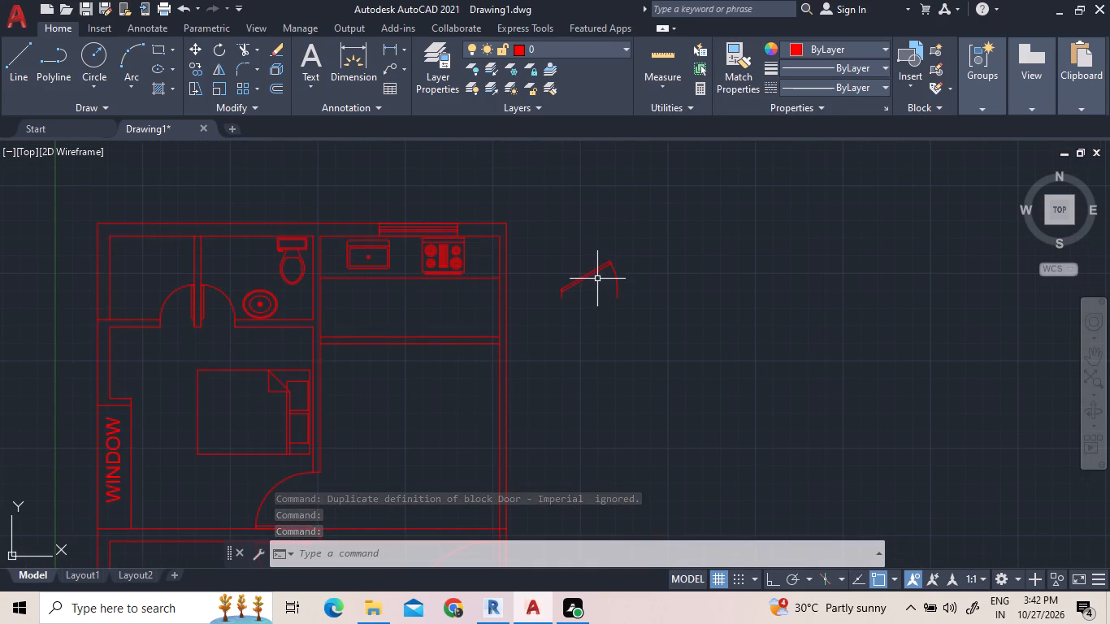
Reduce the new door block's width and set its leaf fully open, perpendicular to the opening.
left_click(594, 273)
left_click(620, 288)
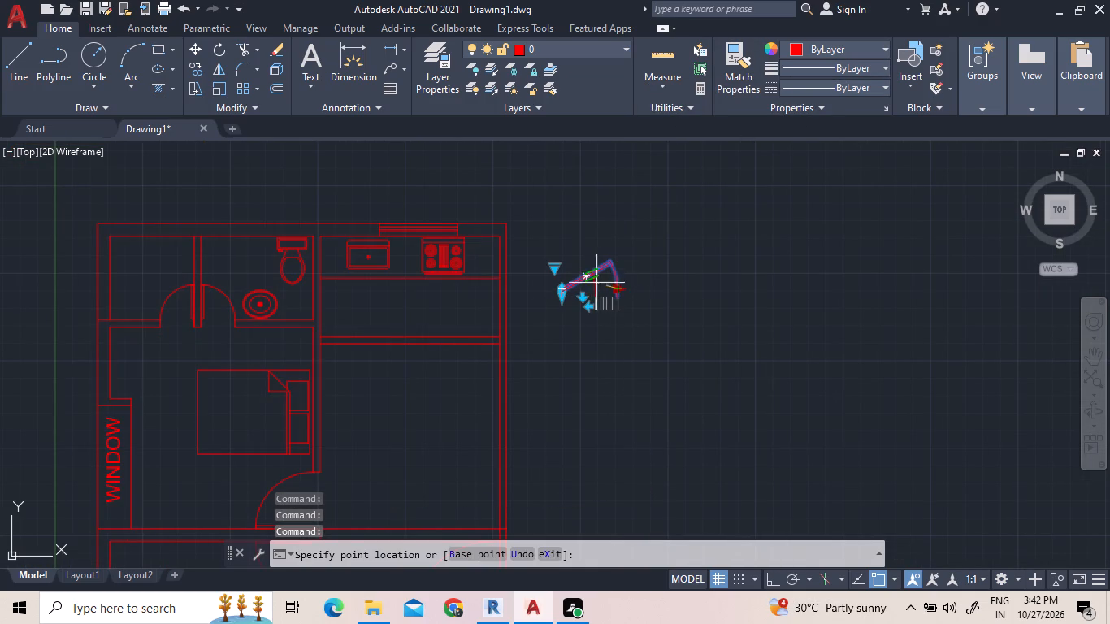
left_click(578, 283)
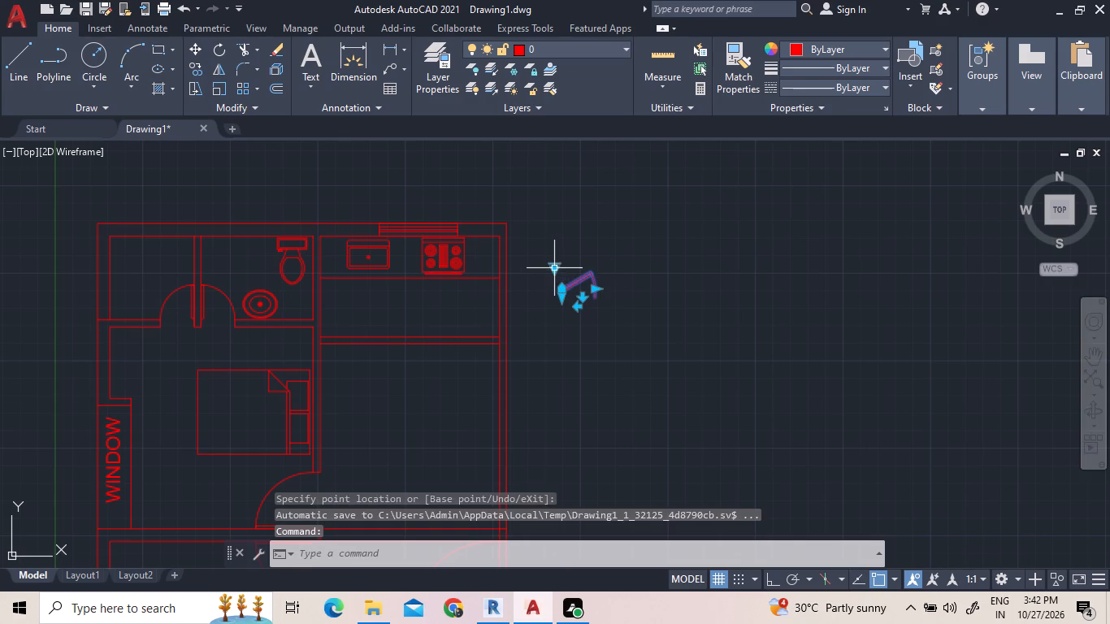
left_click(557, 266)
left_click(571, 323)
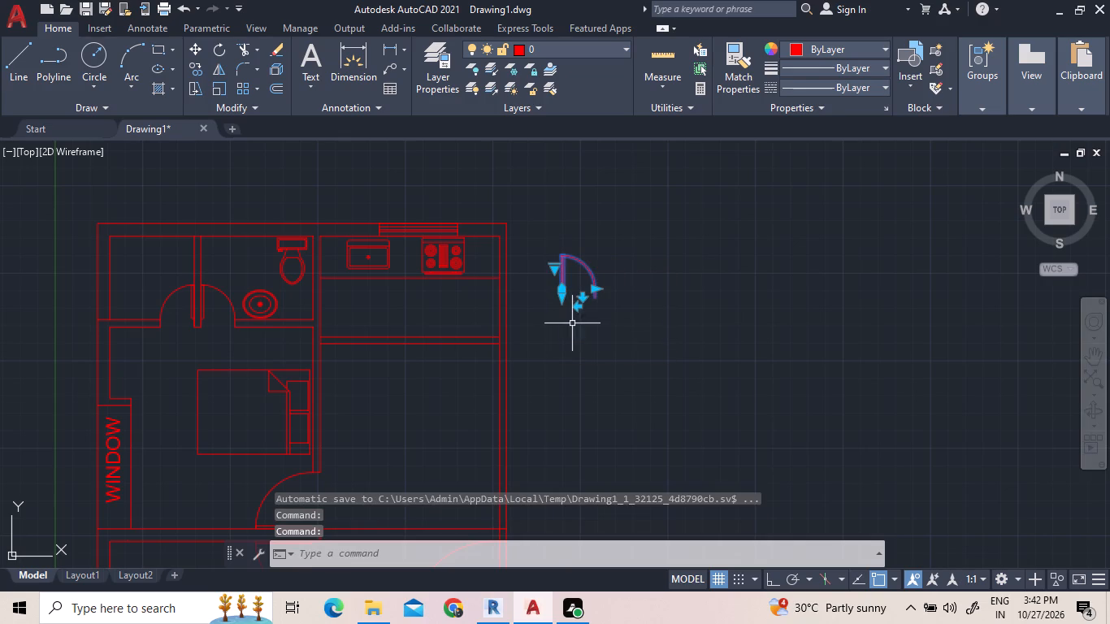
Flip the door block so its hinge is on the right and the leaf swings upward.
scroll(593, 284, "up", 3)
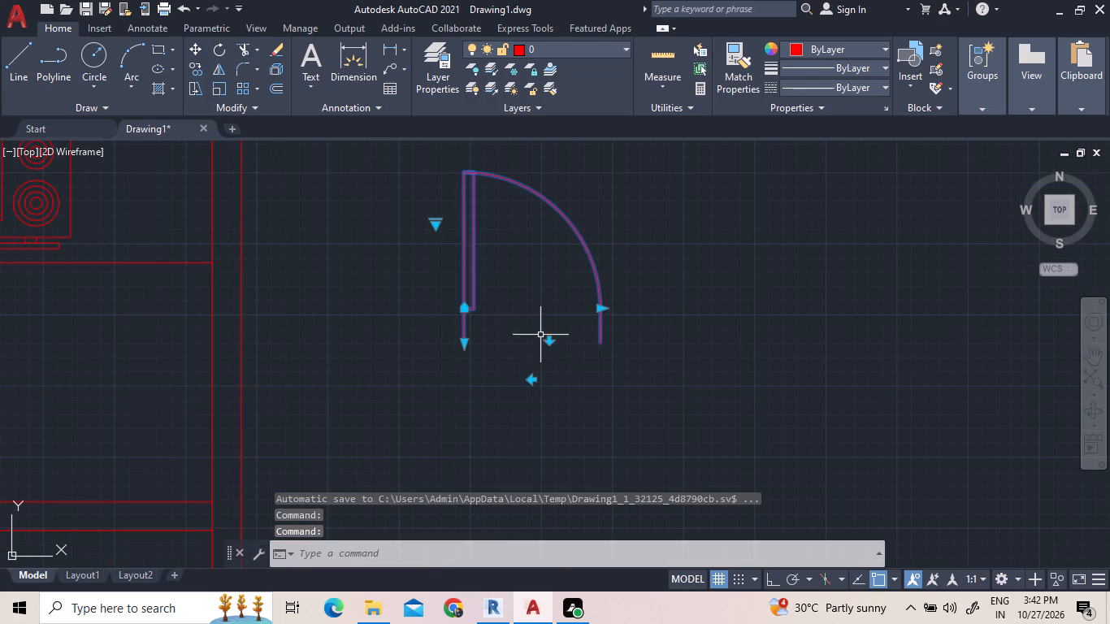
left_click(549, 340)
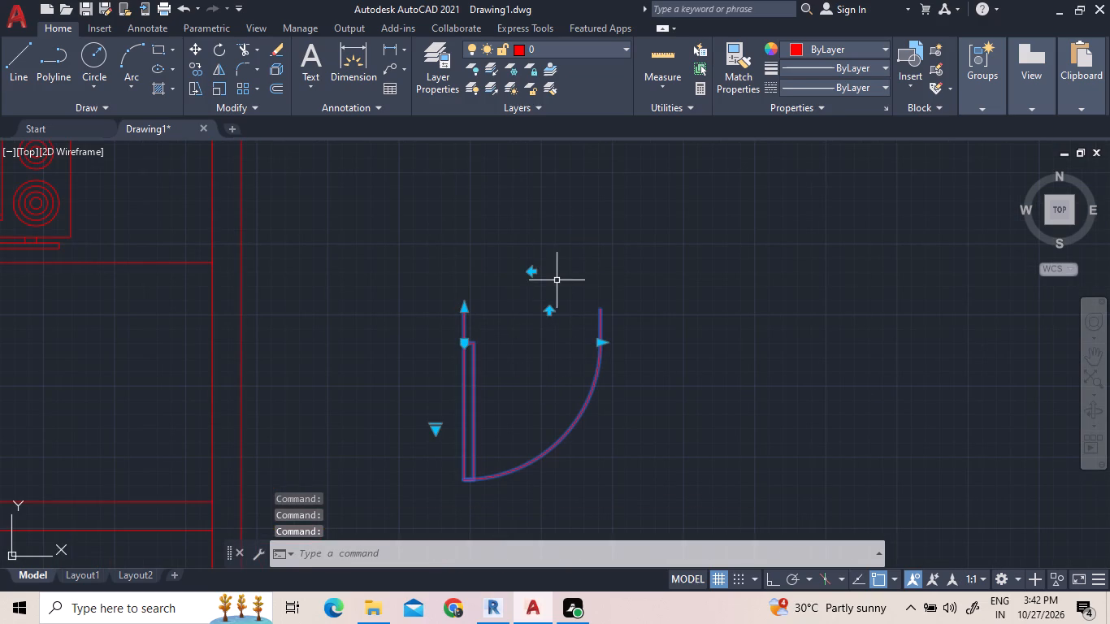
left_click(532, 275)
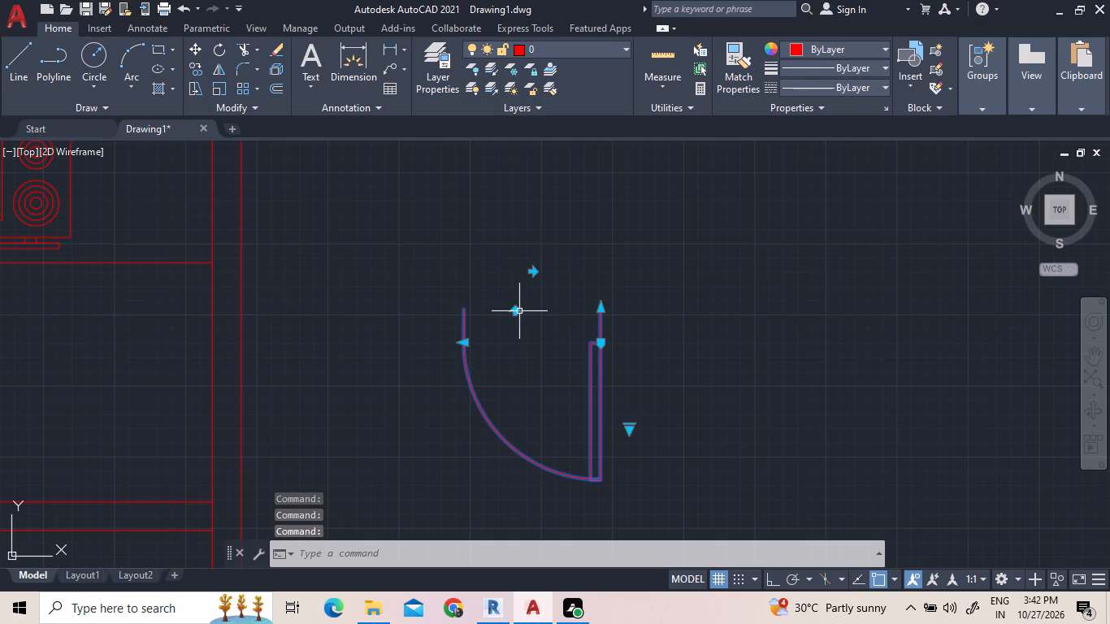
left_click(519, 311)
left_click(514, 308)
left_click(514, 307)
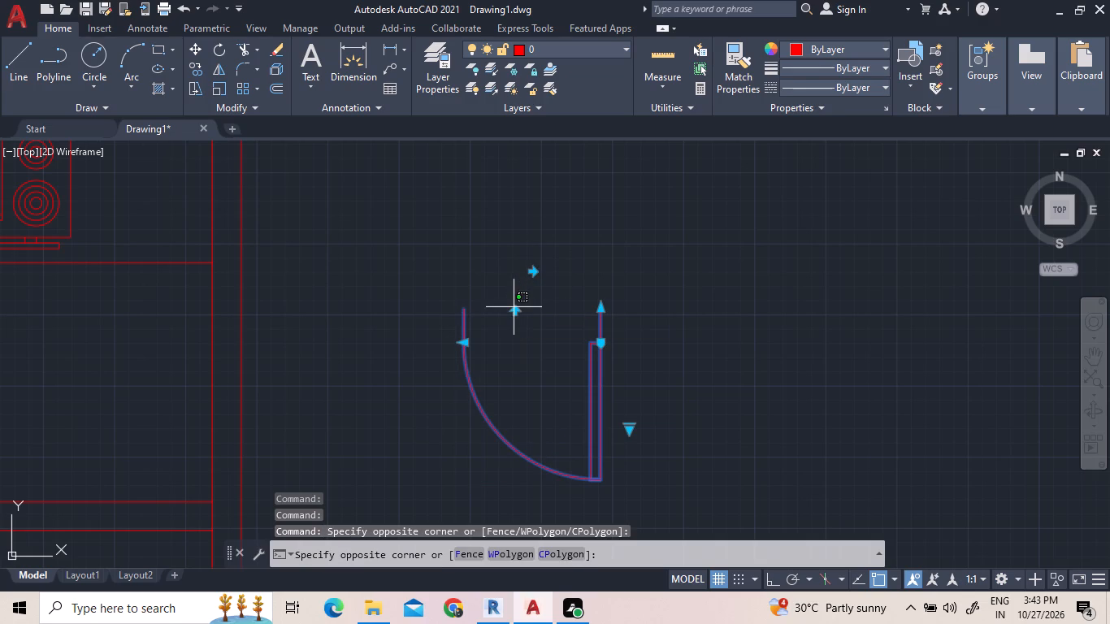
left_click(518, 313)
double_click(518, 313)
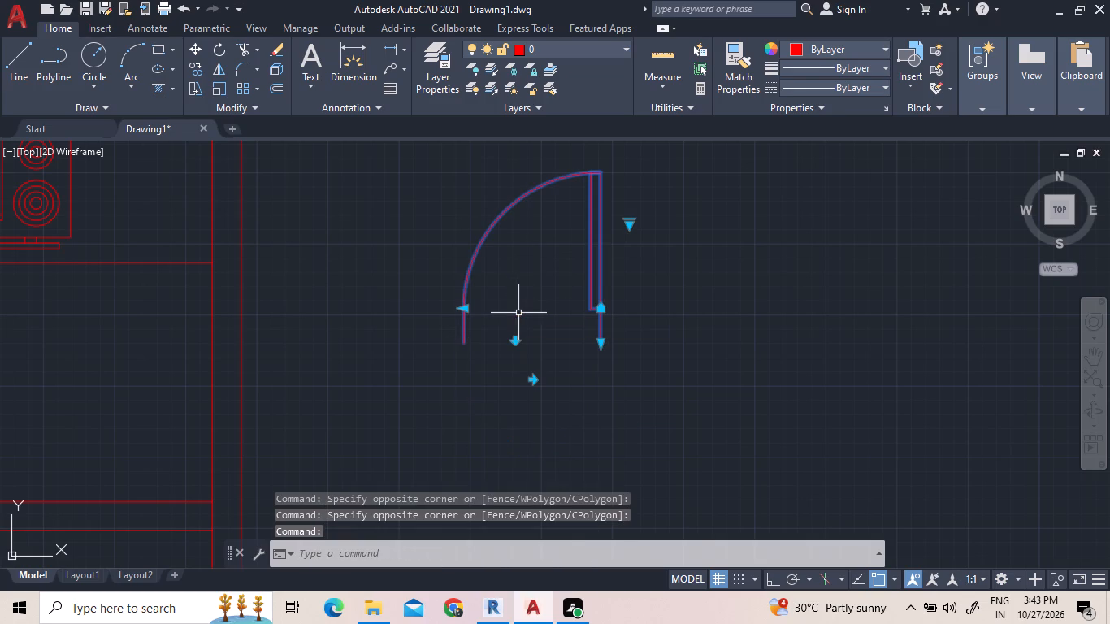
Move the door by its lower hinge-side corner to where the partition's lower line meets the right wall's inner line.
right_click(522, 310)
left_click(544, 318)
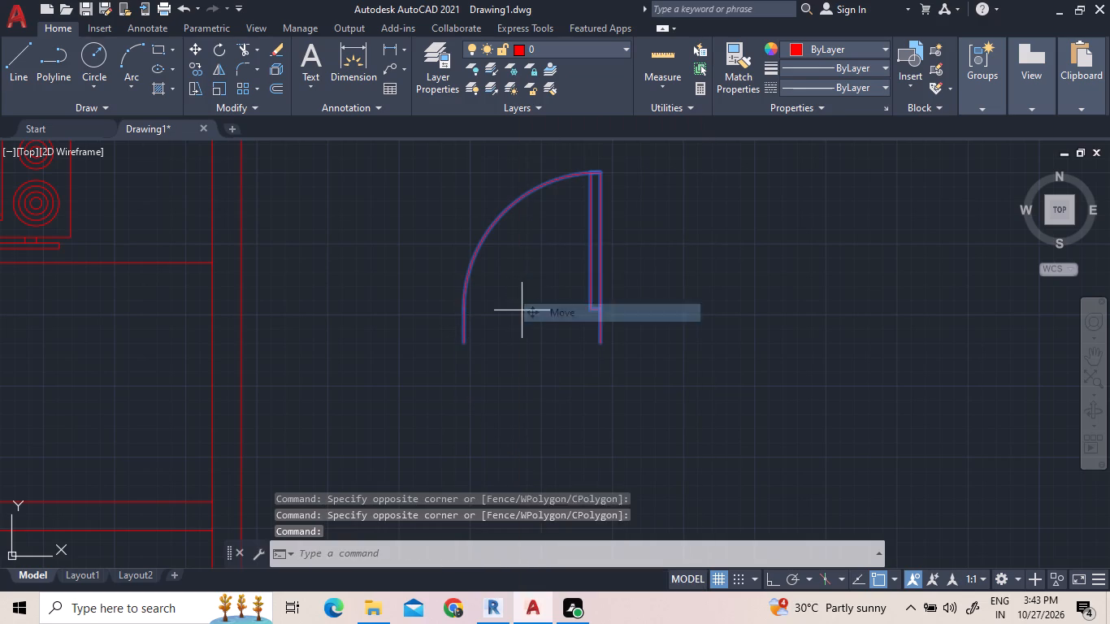
left_click(596, 343)
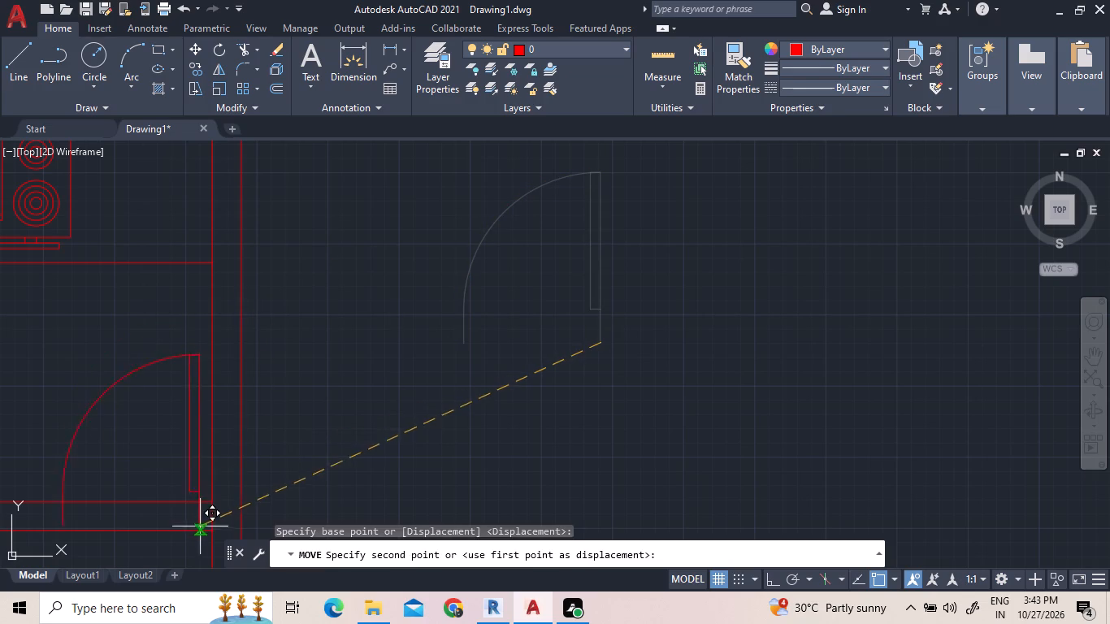
left_click(211, 526)
scroll(444, 296, "down", 2)
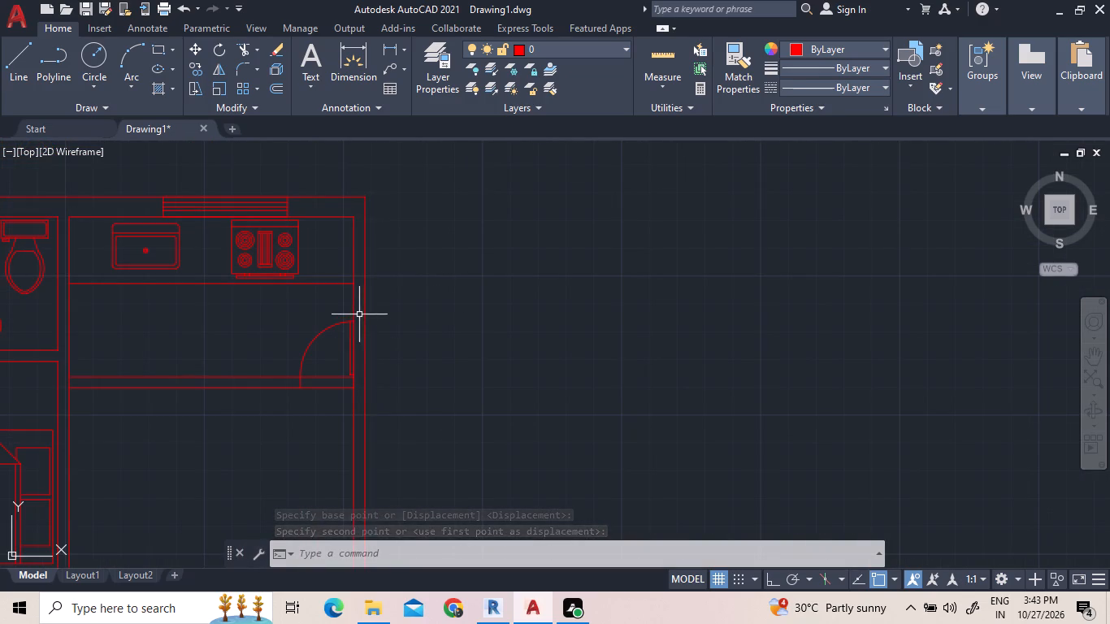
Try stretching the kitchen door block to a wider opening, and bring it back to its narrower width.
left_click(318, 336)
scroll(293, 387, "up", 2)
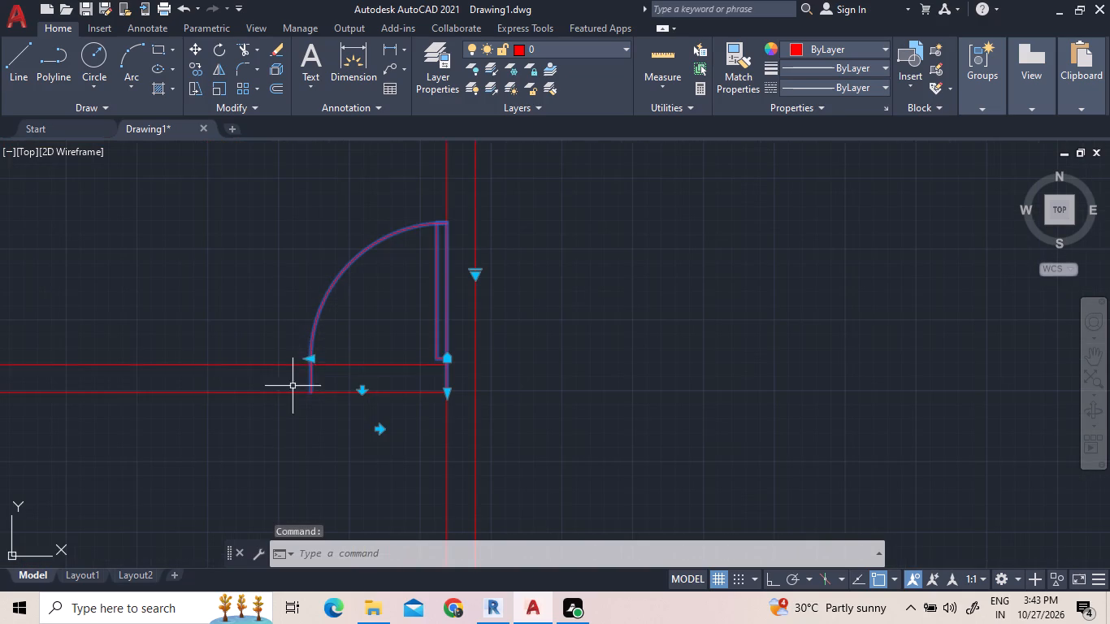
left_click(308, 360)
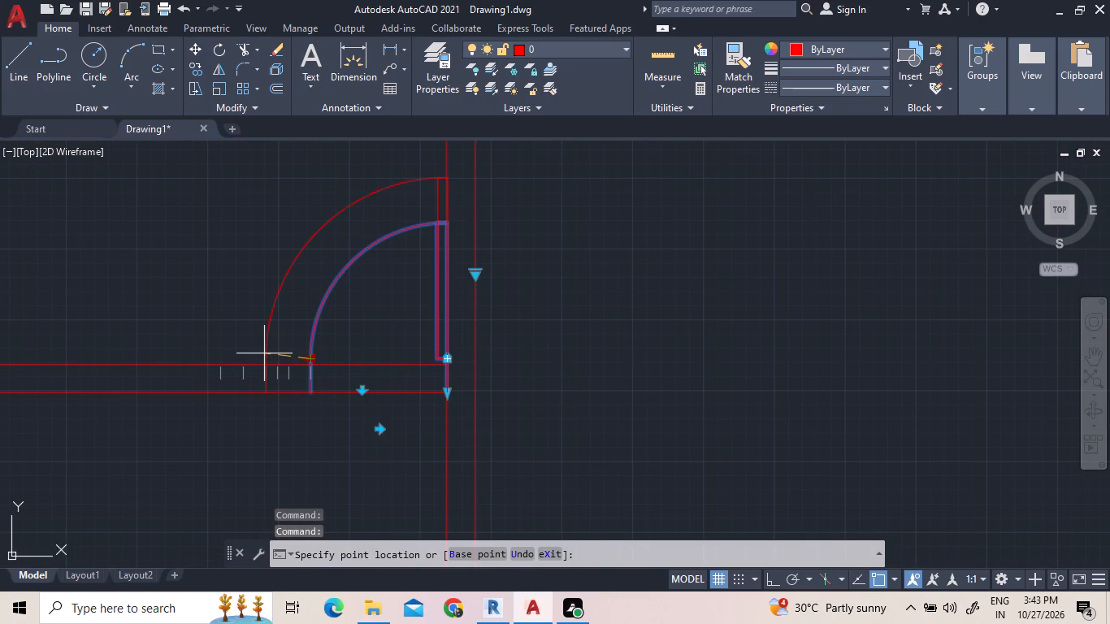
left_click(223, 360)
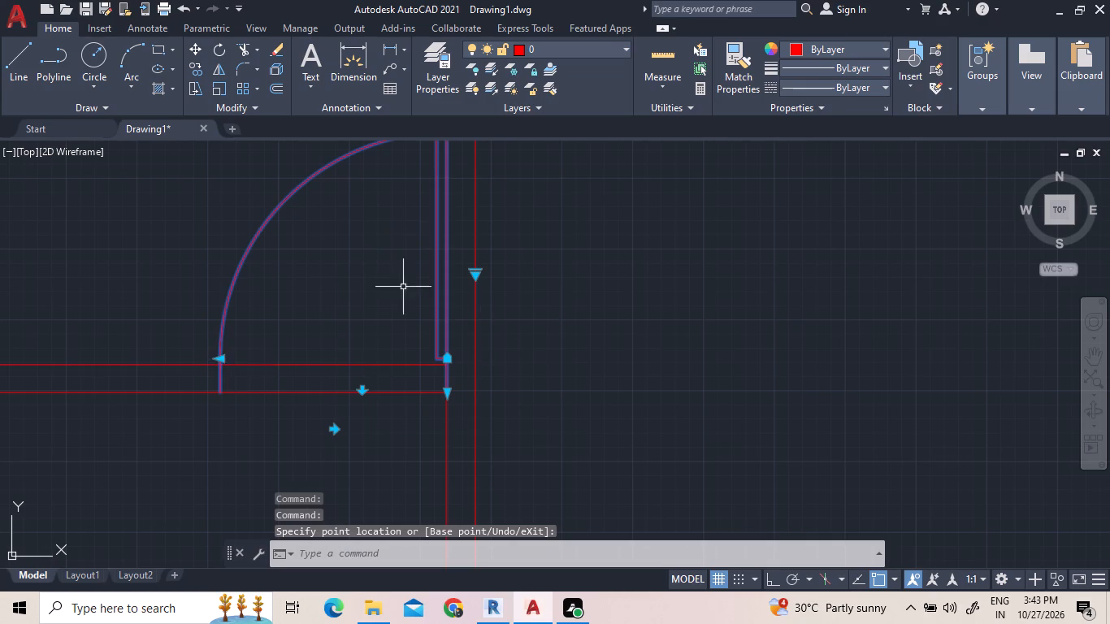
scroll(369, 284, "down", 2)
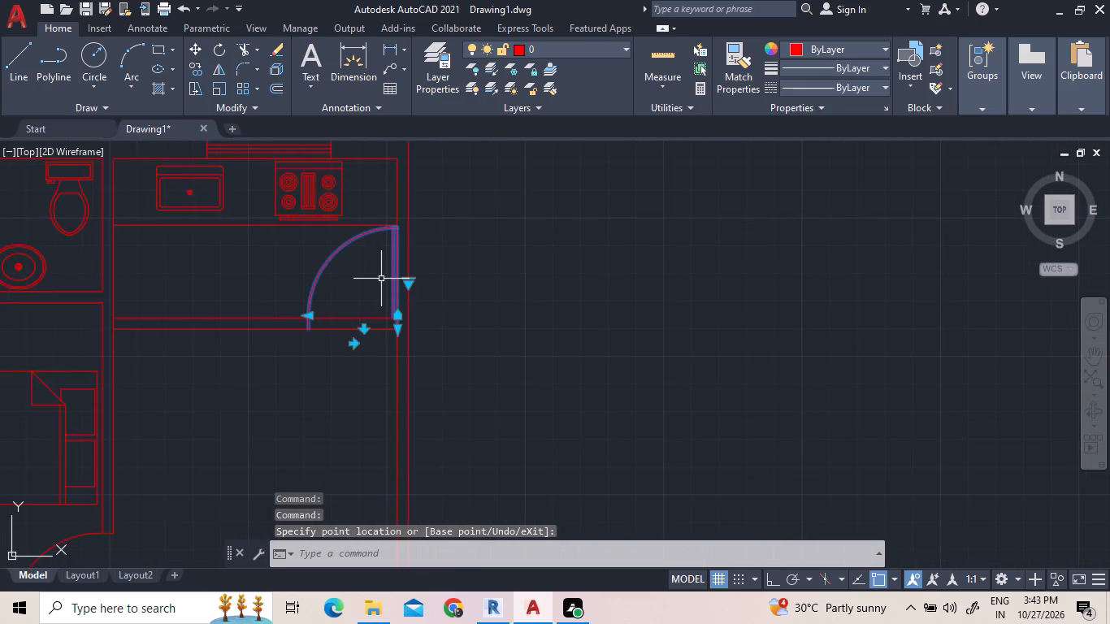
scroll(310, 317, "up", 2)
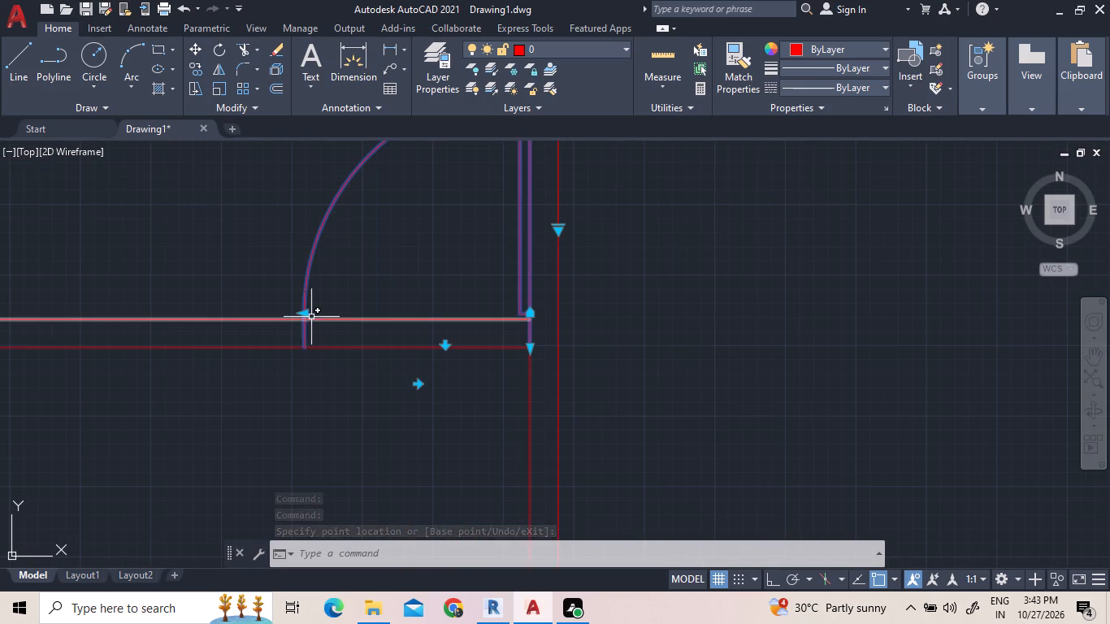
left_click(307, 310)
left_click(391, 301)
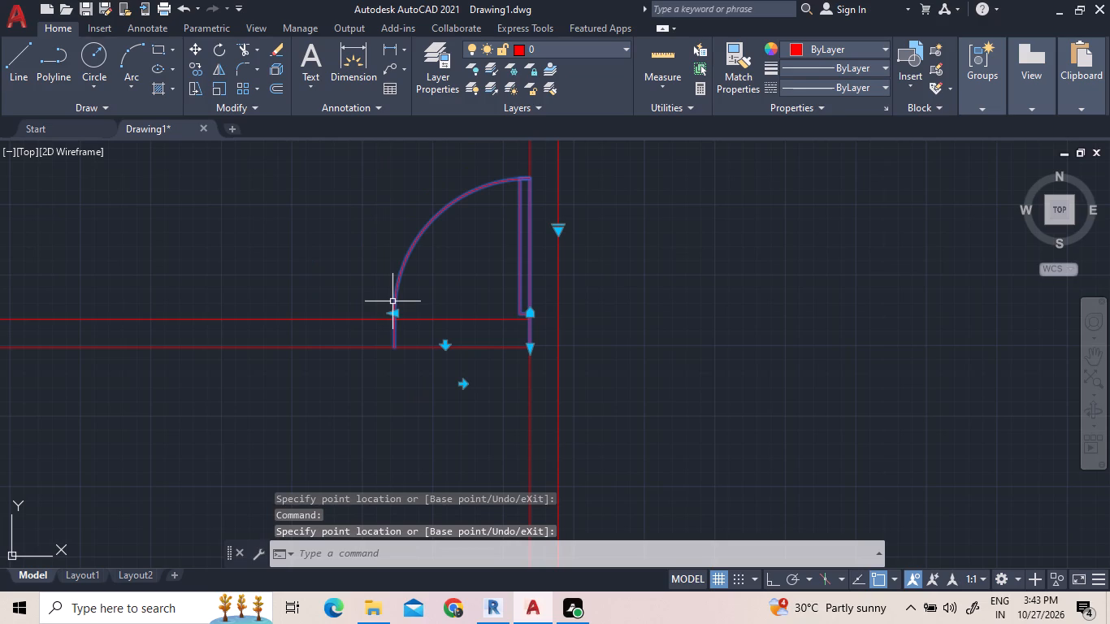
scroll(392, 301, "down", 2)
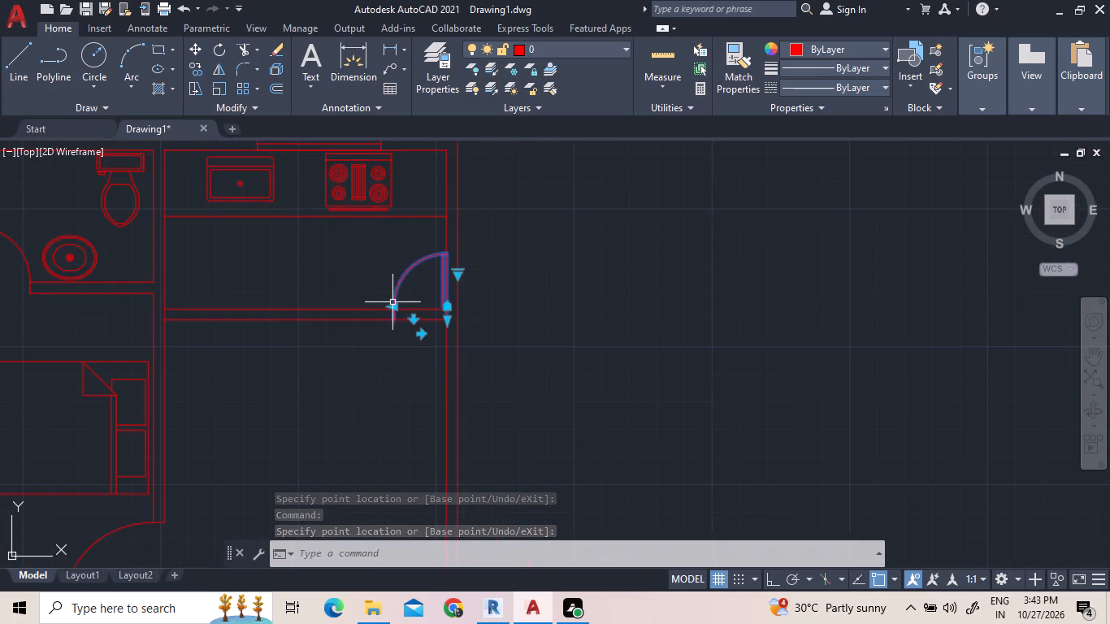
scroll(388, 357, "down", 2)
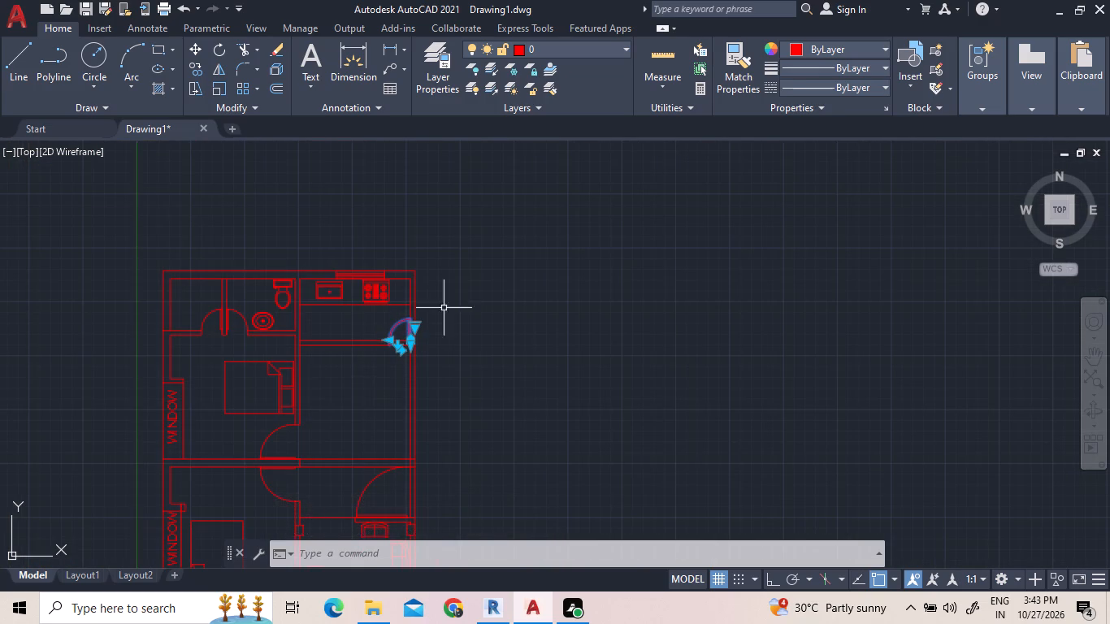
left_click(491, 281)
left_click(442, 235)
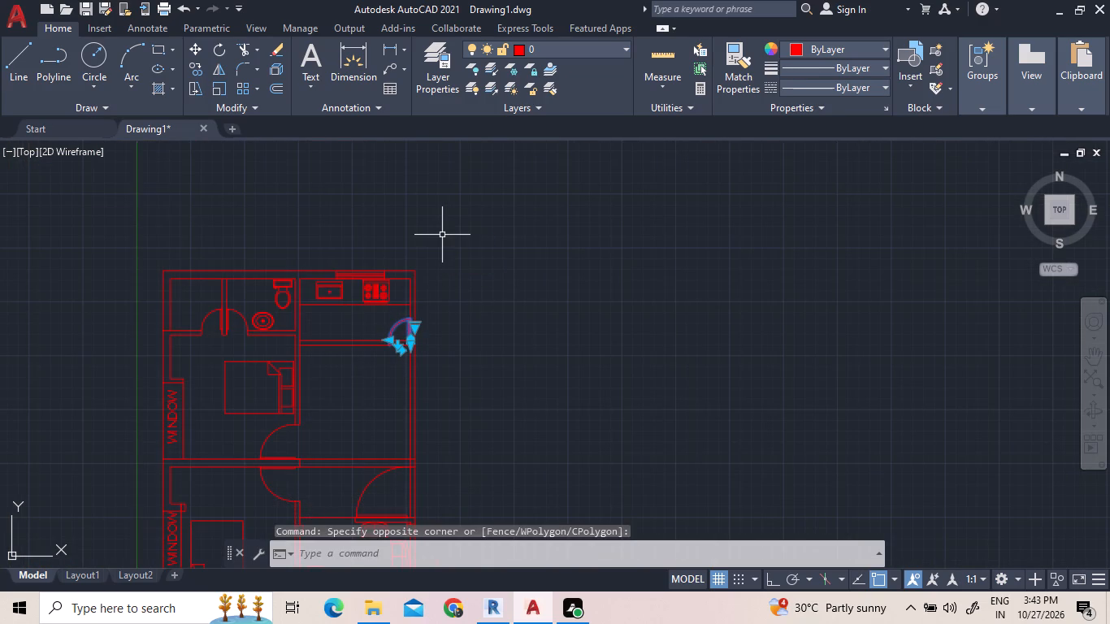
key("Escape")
Trim both lines of the kitchen's lower partition where they cross the door opening.
scroll(384, 340, "up", 2)
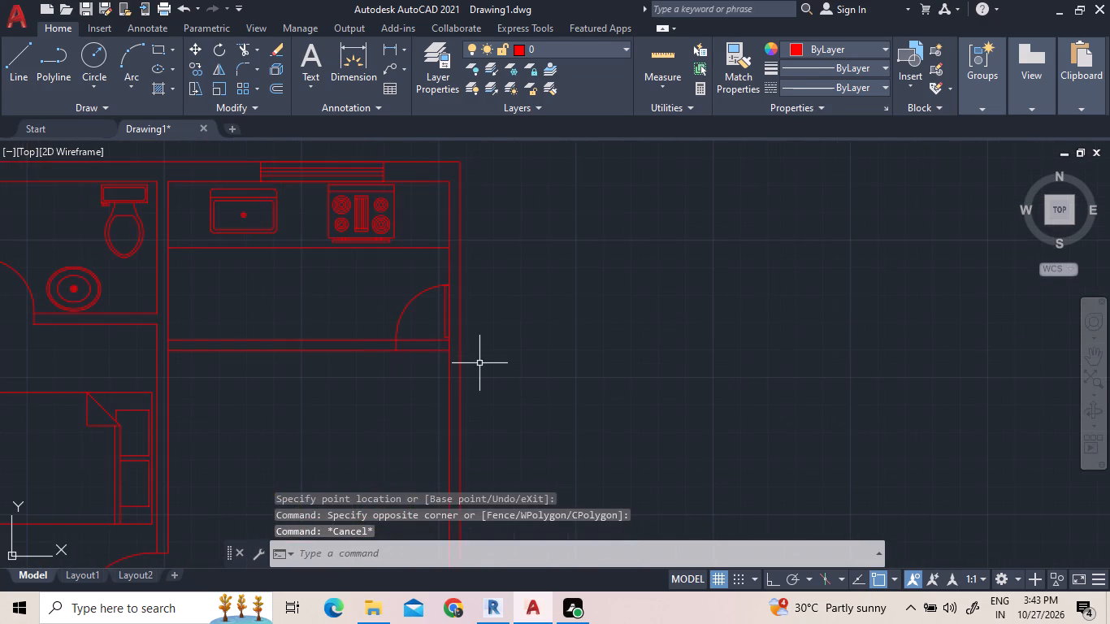
scroll(482, 360, "up", 2)
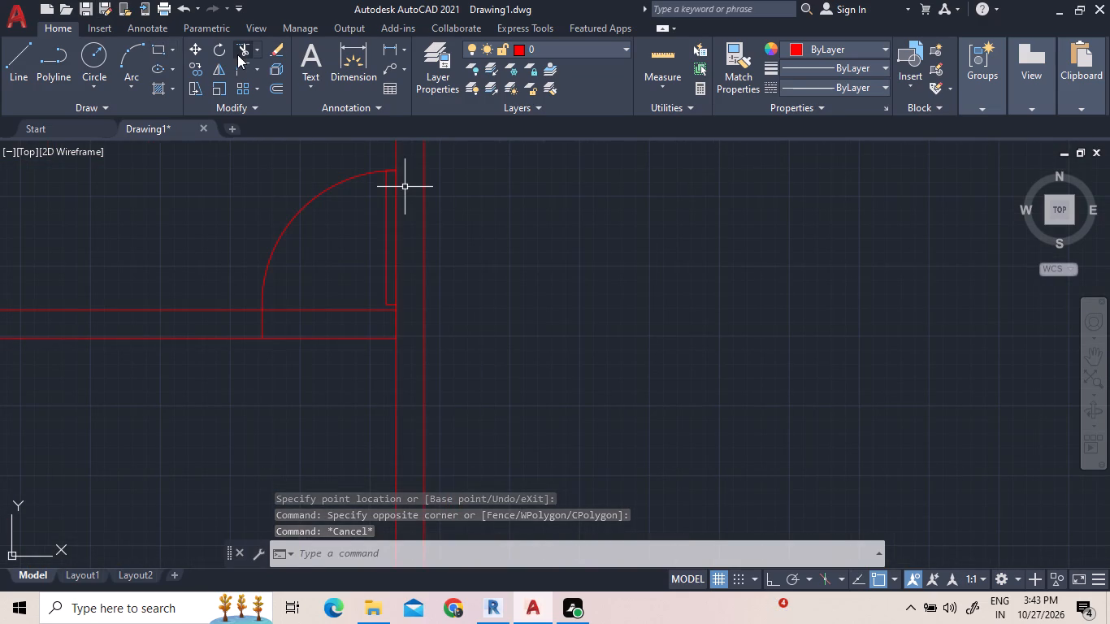
double_click(240, 50)
left_click(347, 263)
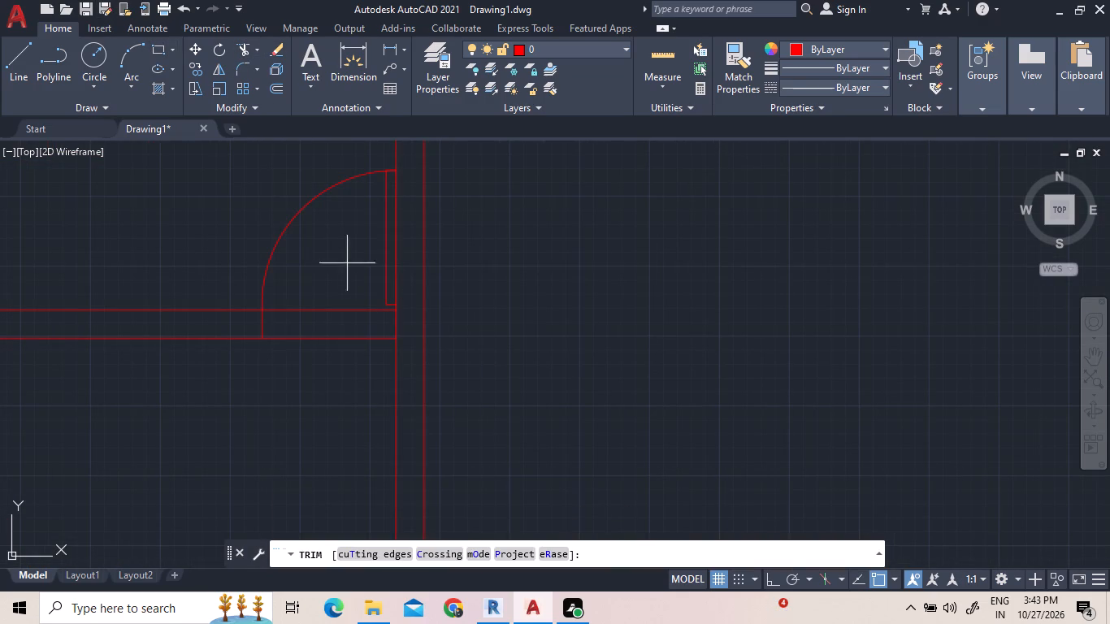
left_click(362, 412)
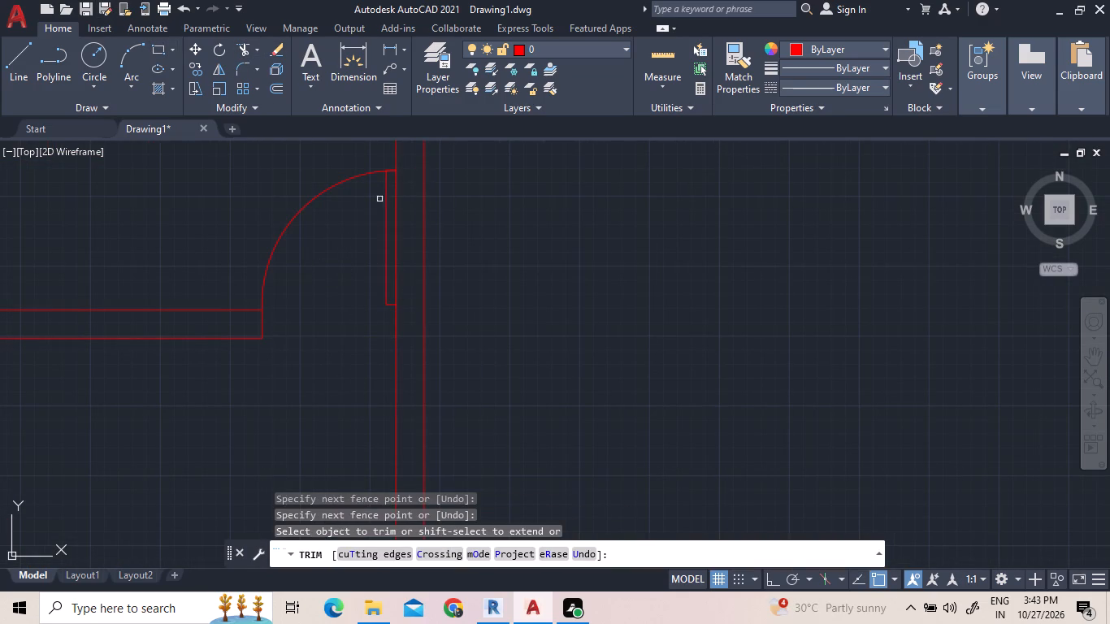
right_click(207, 391)
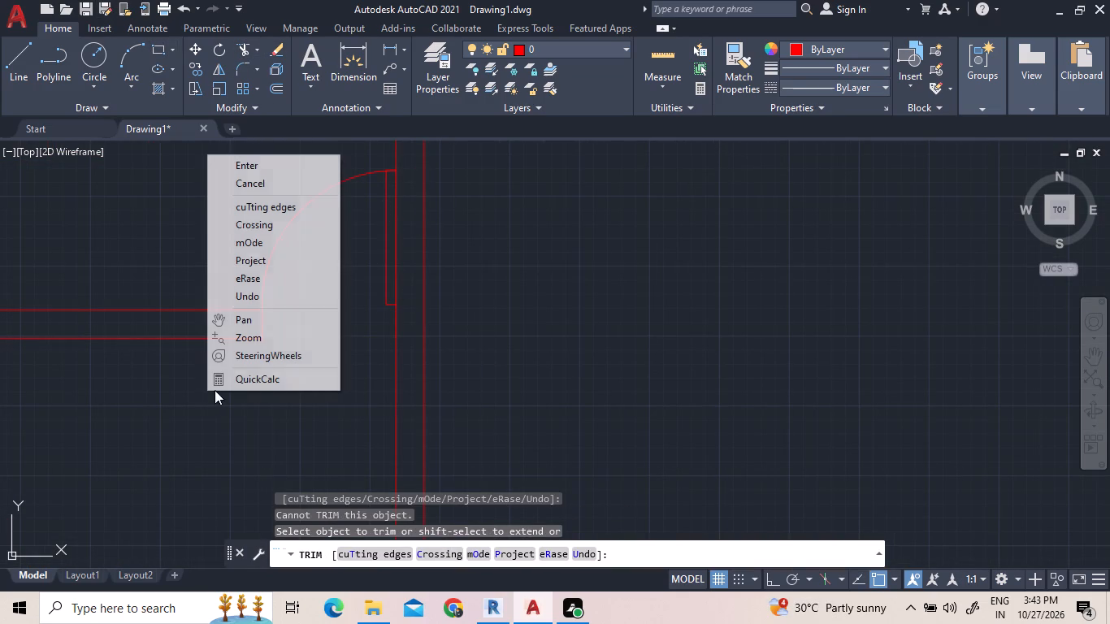
left_click(310, 162)
Insert the Dining Set - 36 x 72 in. block from DesignCenter's Home - Space Planner.dwg into the room below the kitchen.
scroll(330, 232, "down", 2)
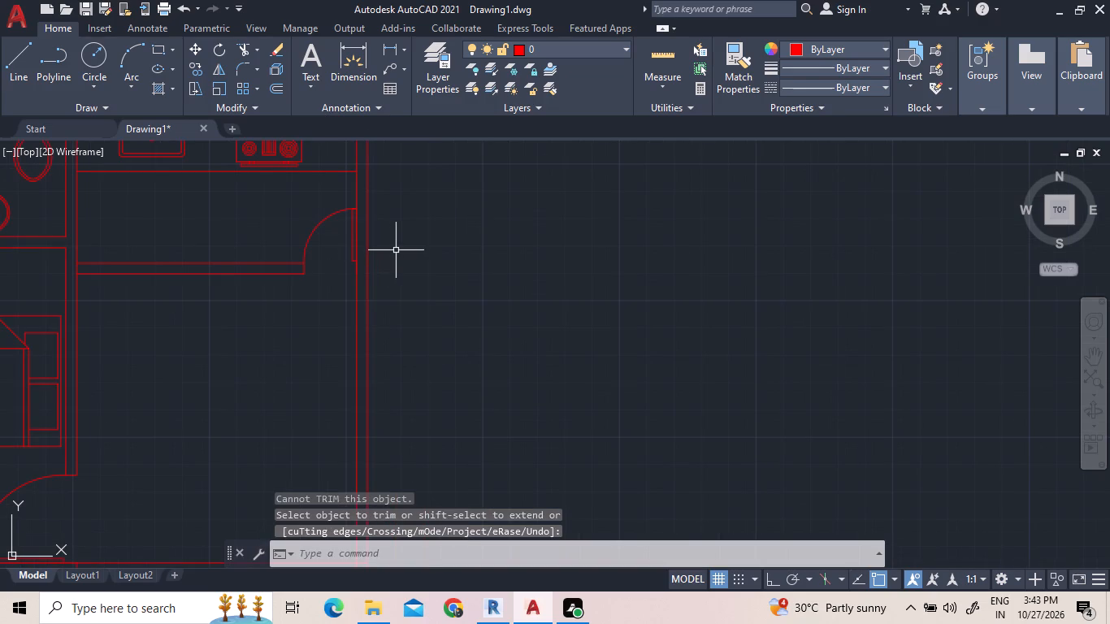
right_click(504, 261)
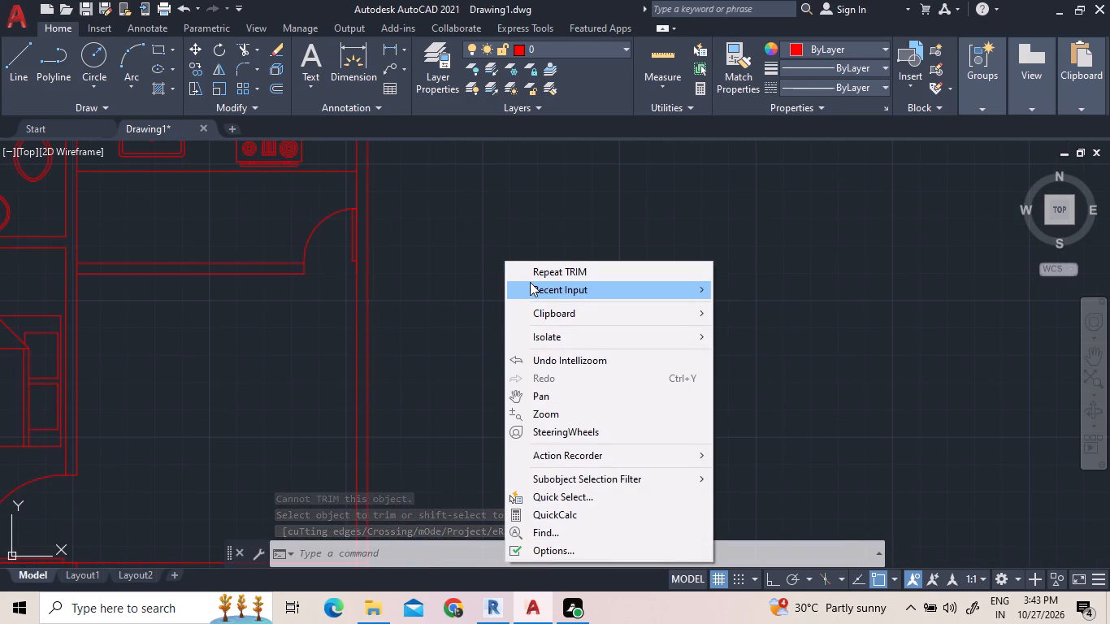
left_click(530, 282)
left_click(758, 325)
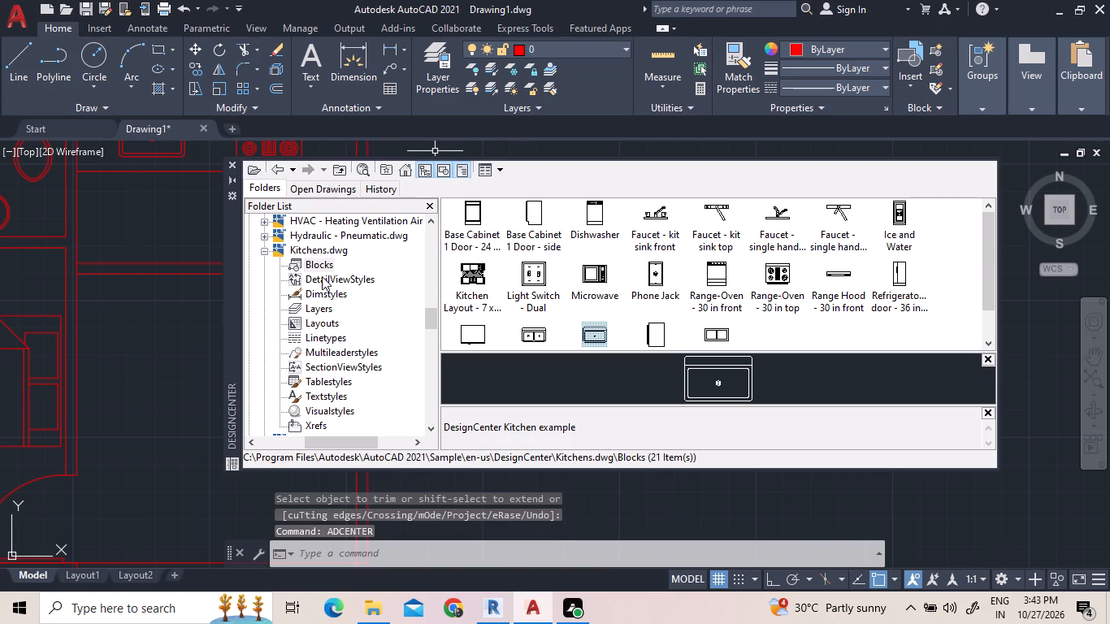
left_click(261, 251)
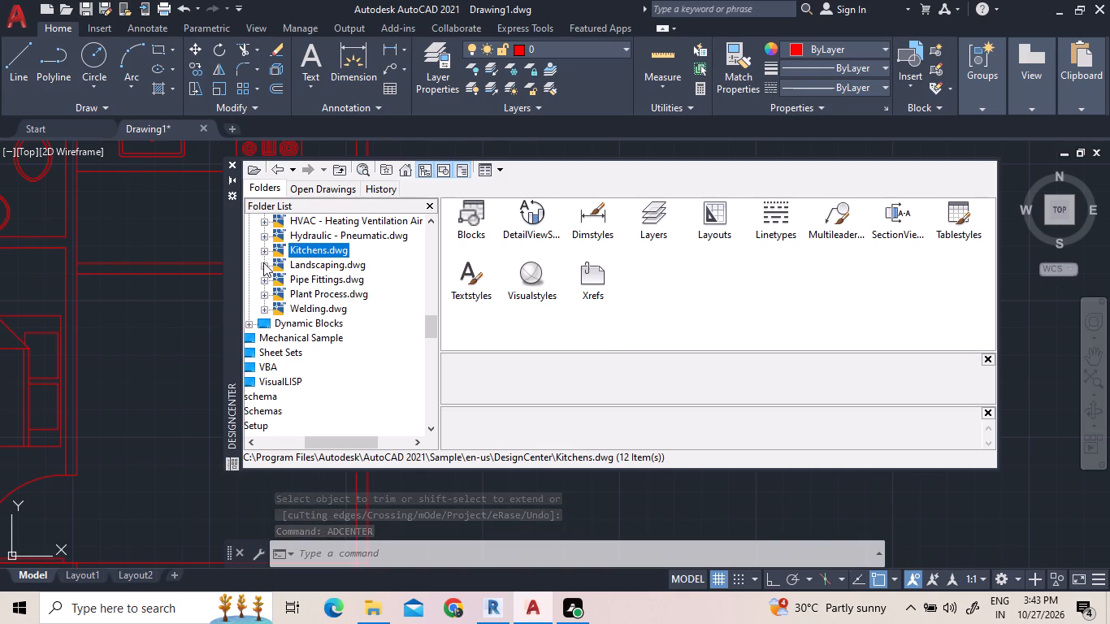
scroll(343, 309, "up", 2)
left_click(336, 291)
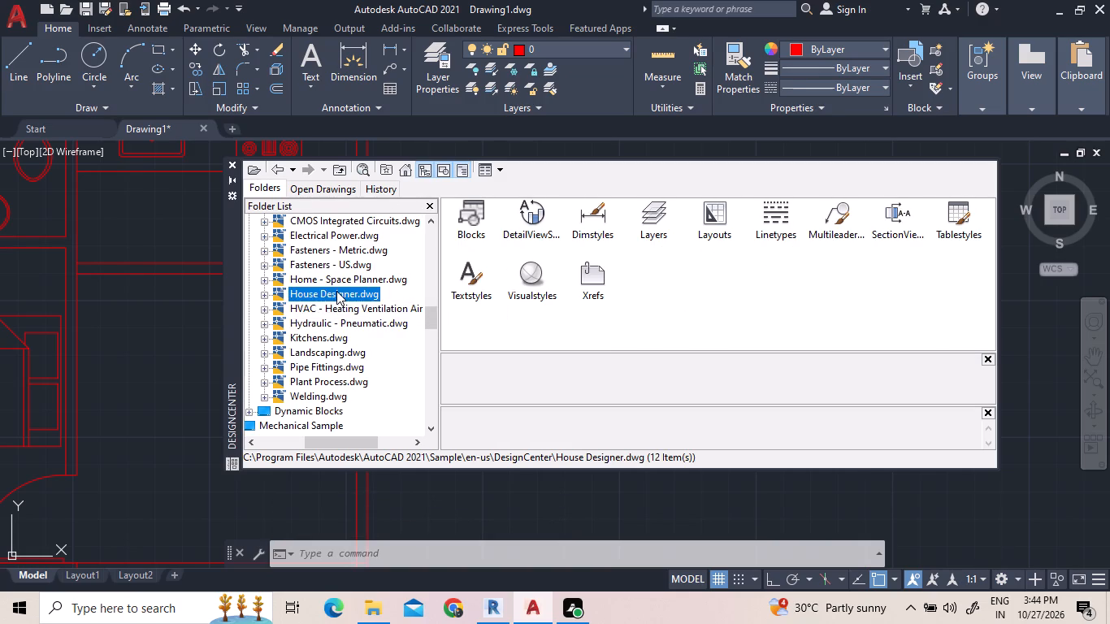
left_click(336, 291)
double_click(306, 262)
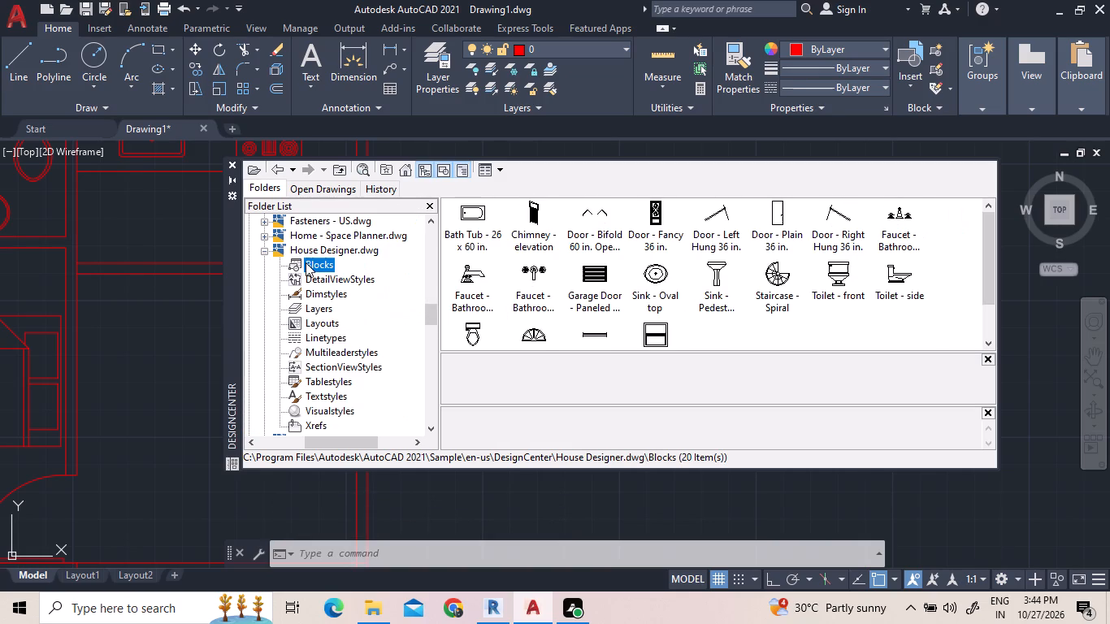
left_click(263, 249)
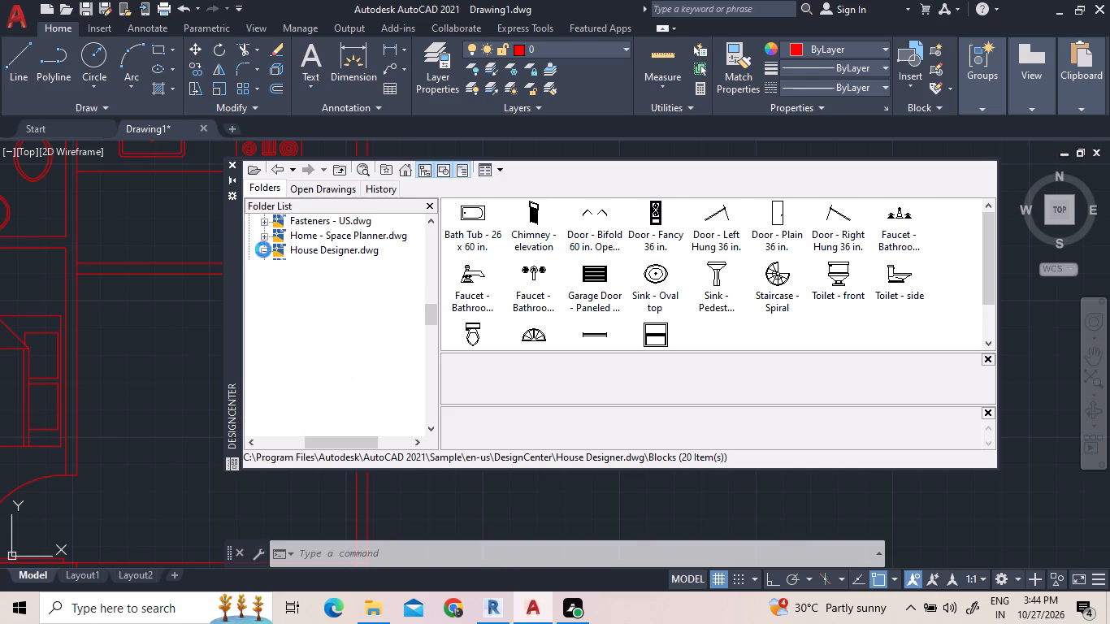
left_click(313, 227)
double_click(314, 234)
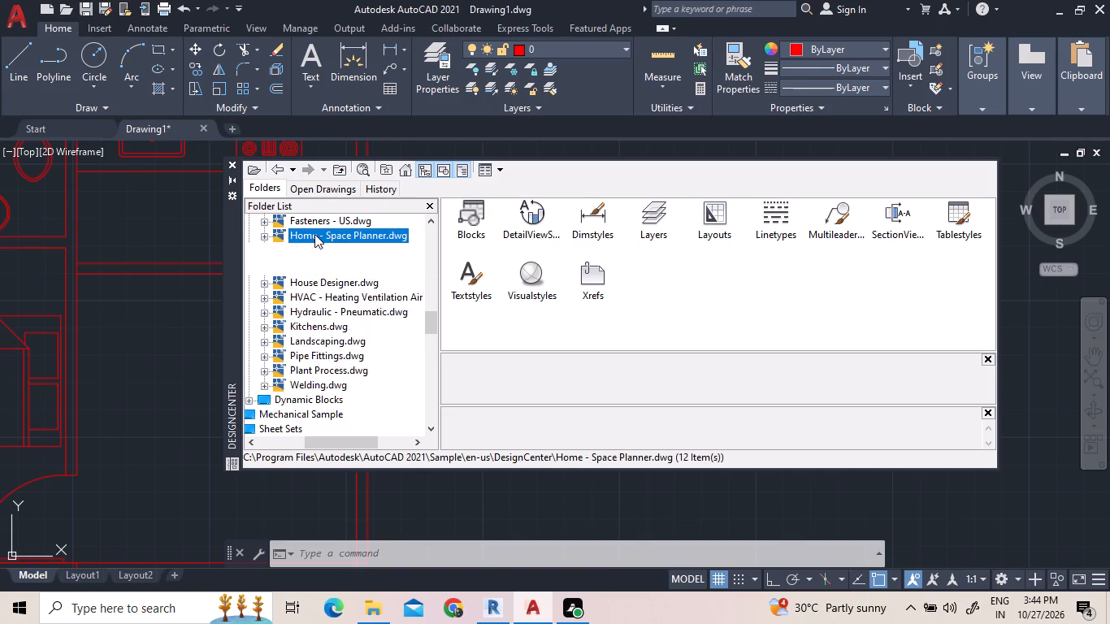
double_click(319, 250)
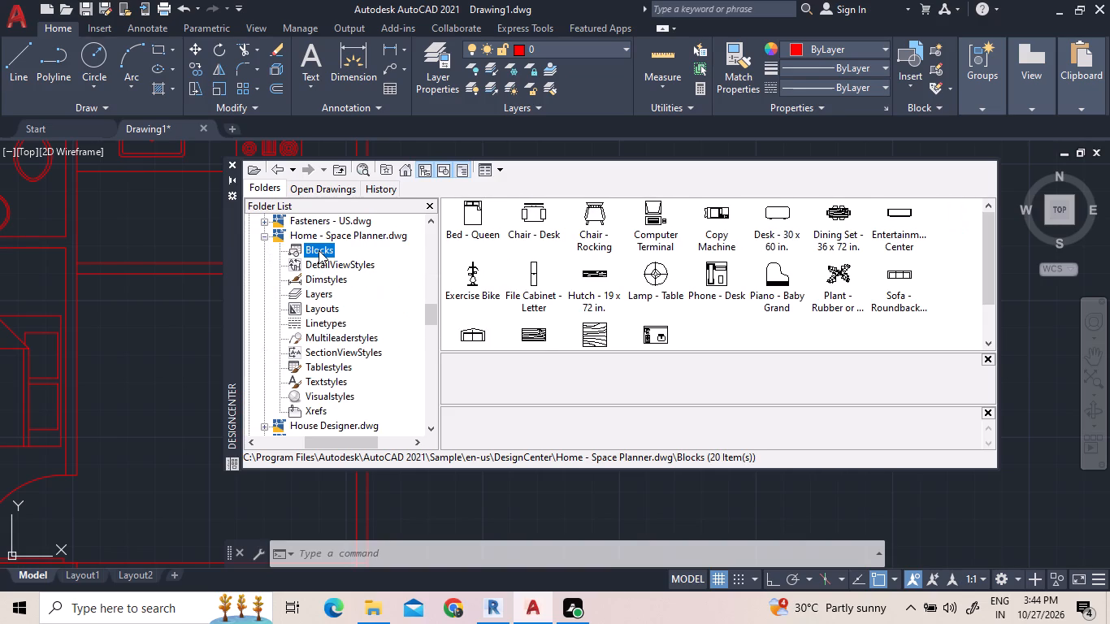
left_click_drag(837, 210, 244, 367)
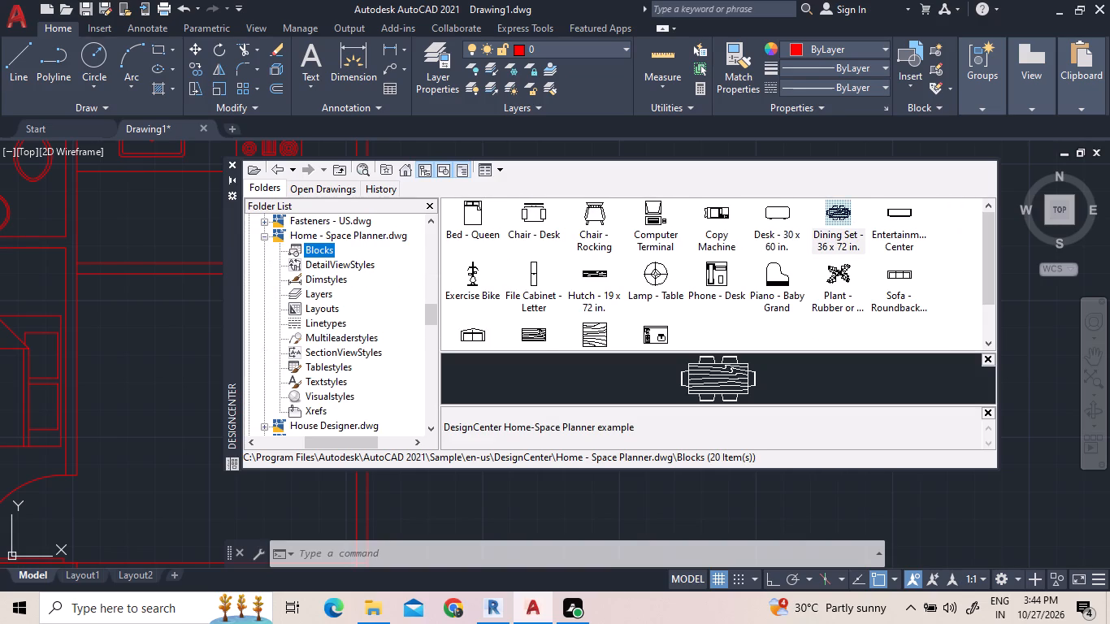
left_click_drag(244, 367, 181, 418)
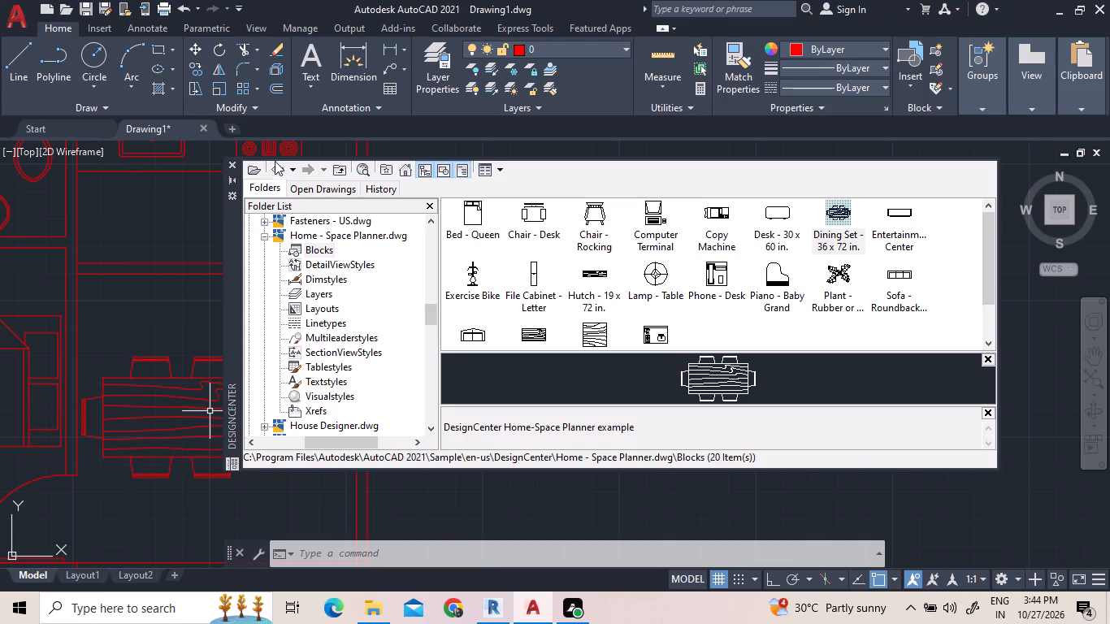
left_click(228, 160)
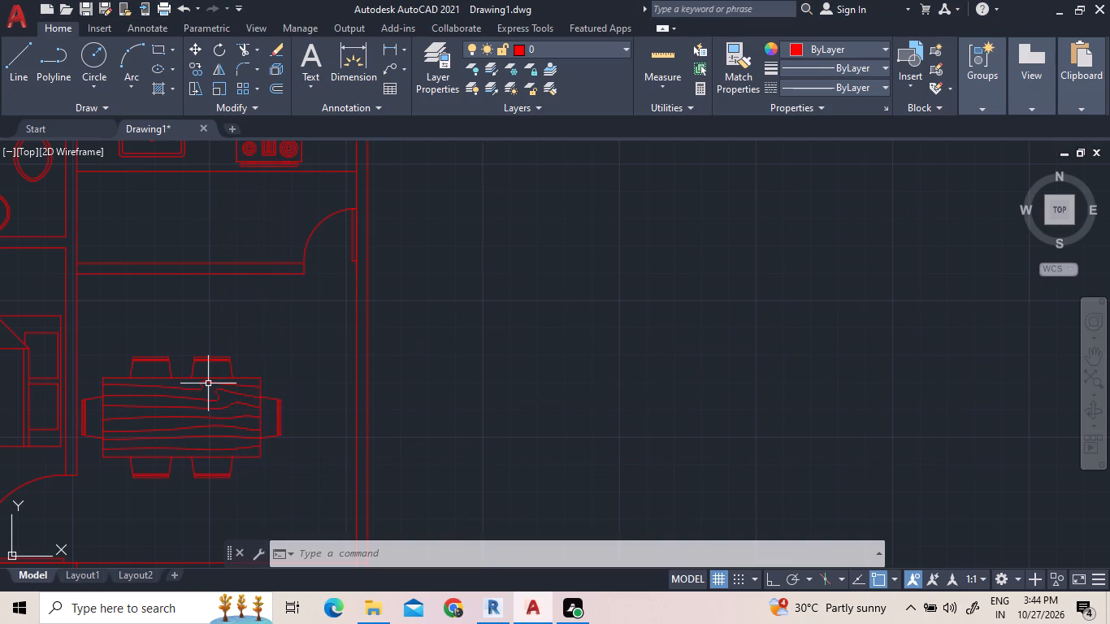
Rotate the dining set 90 degrees clockwise about the tabletop's upper-right corner so its length runs vertically.
left_click(208, 383)
right_click(249, 318)
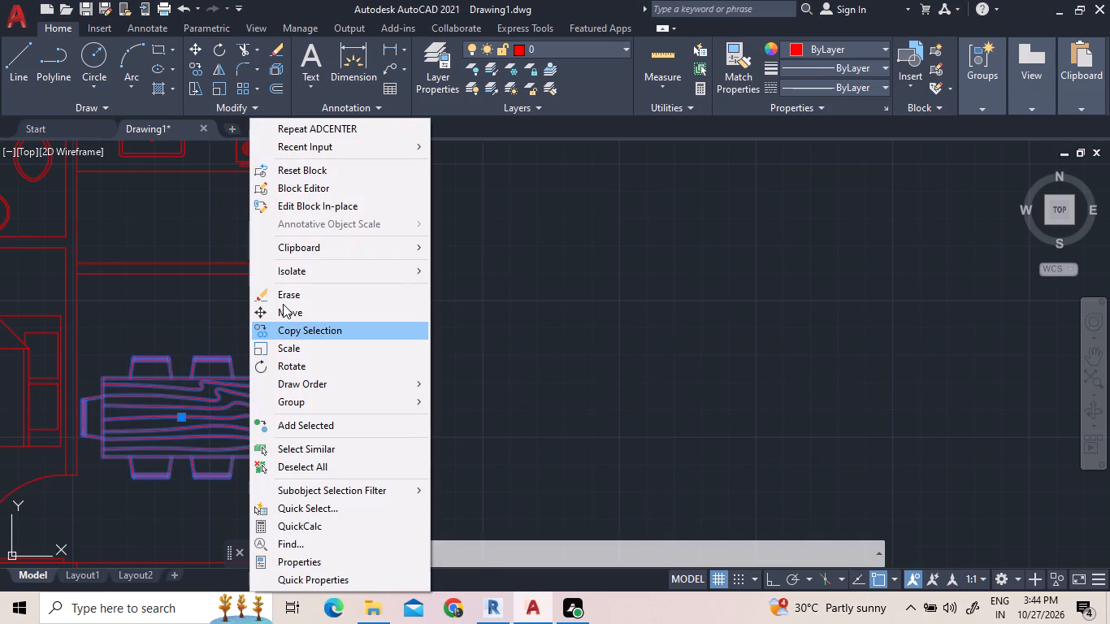
left_click(300, 376)
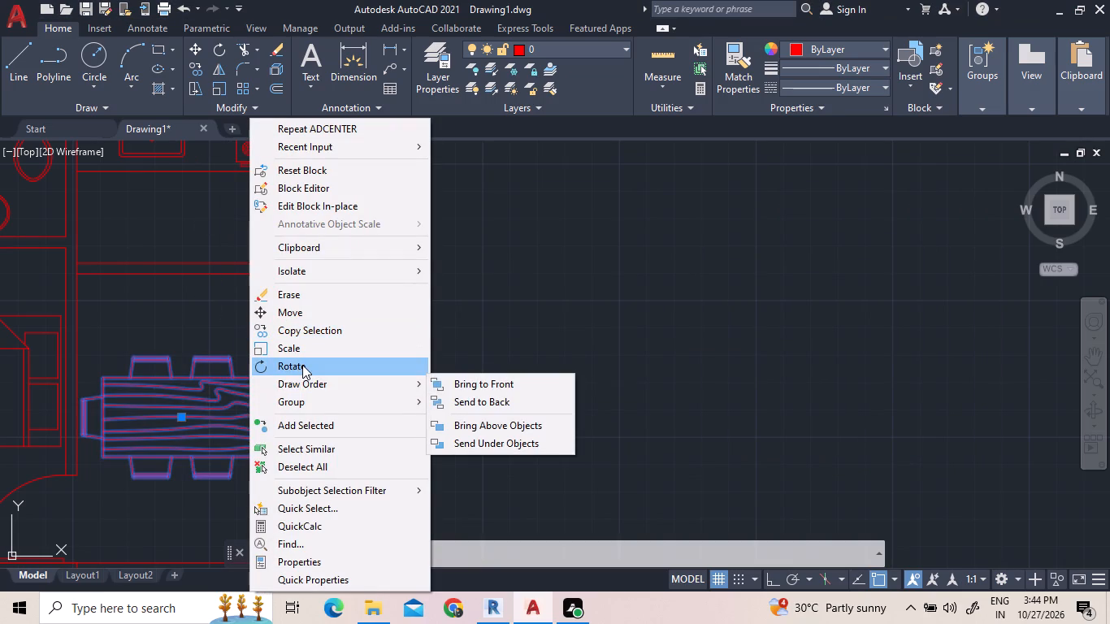
left_click(302, 363)
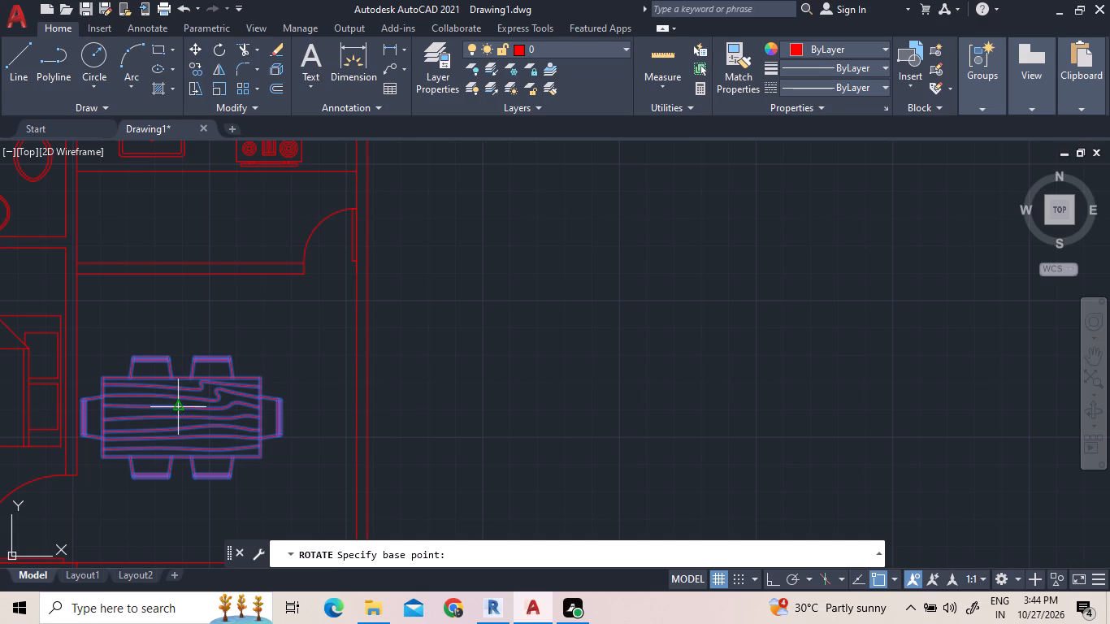
left_click(258, 375)
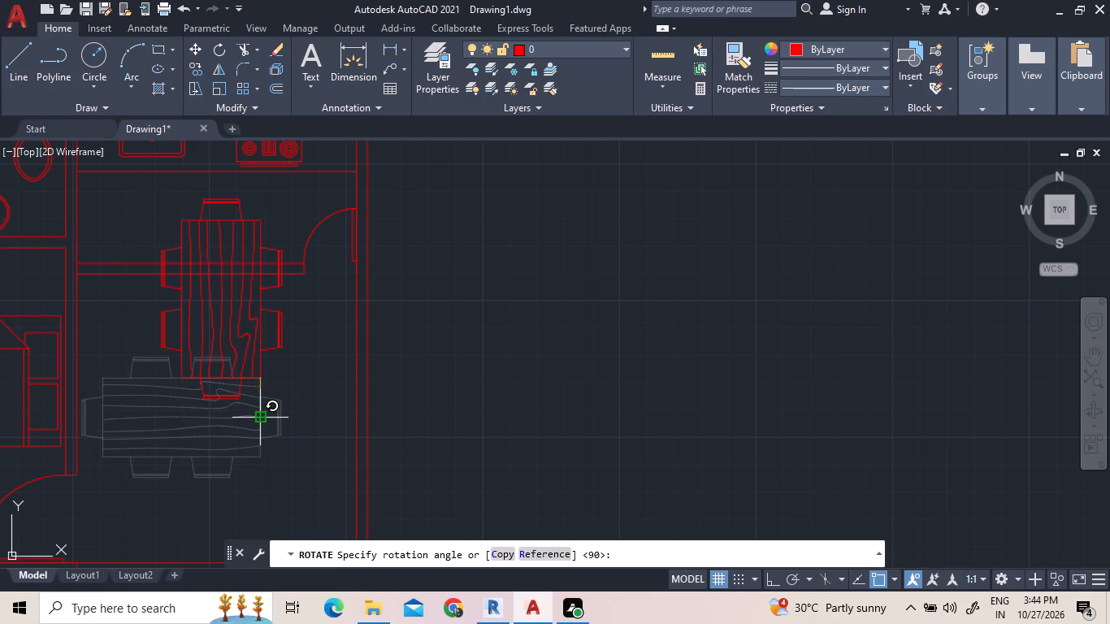
left_click(264, 416)
Move the rotated dining set down and left into the room below the kitchen, beside the bedroom wall.
left_click(270, 379)
left_click(243, 349)
right_click(243, 347)
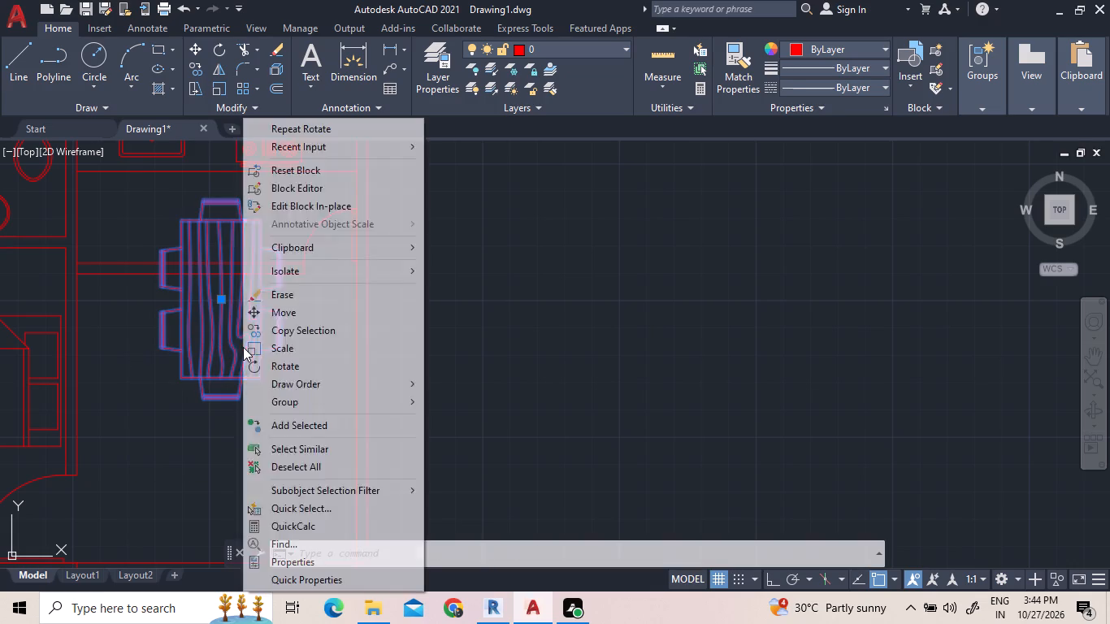
left_click(293, 307)
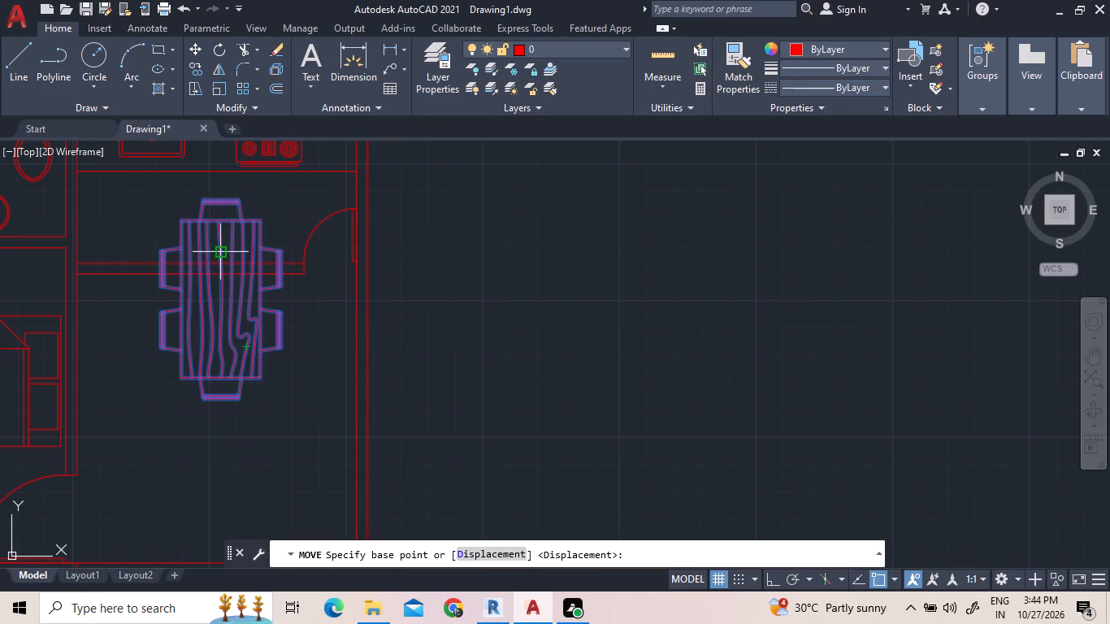
left_click(225, 285)
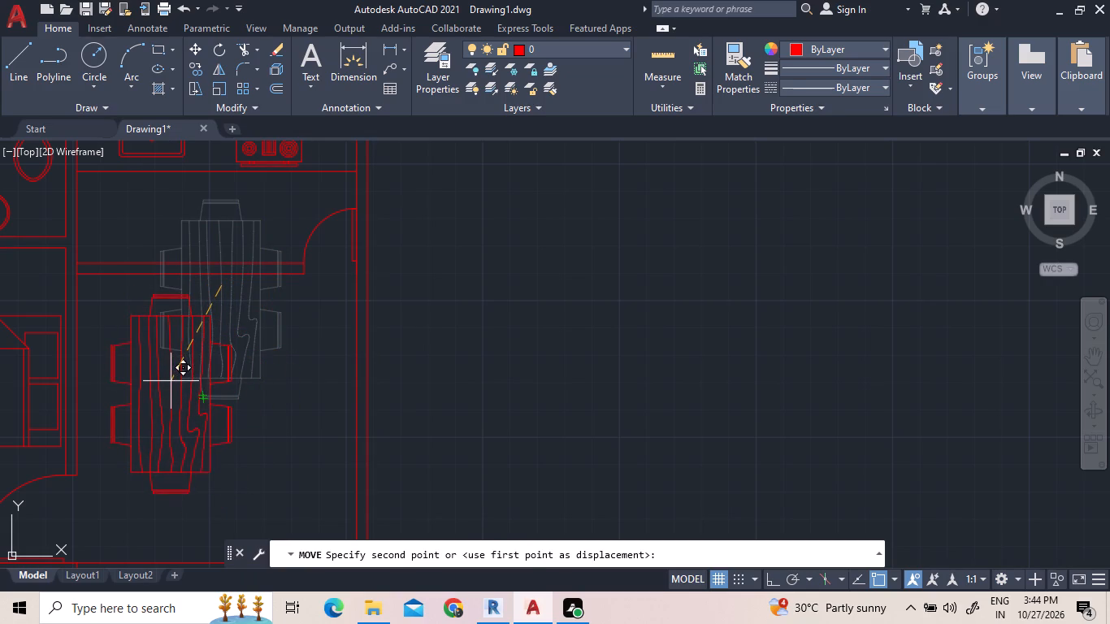
left_click(171, 379)
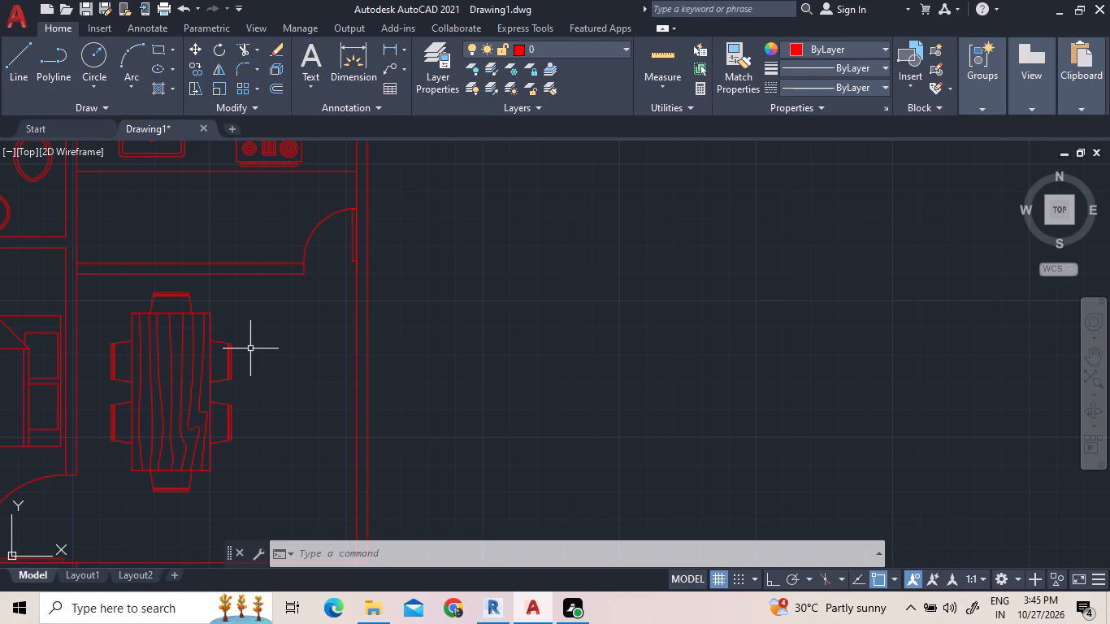
scroll(271, 374, "down", 2)
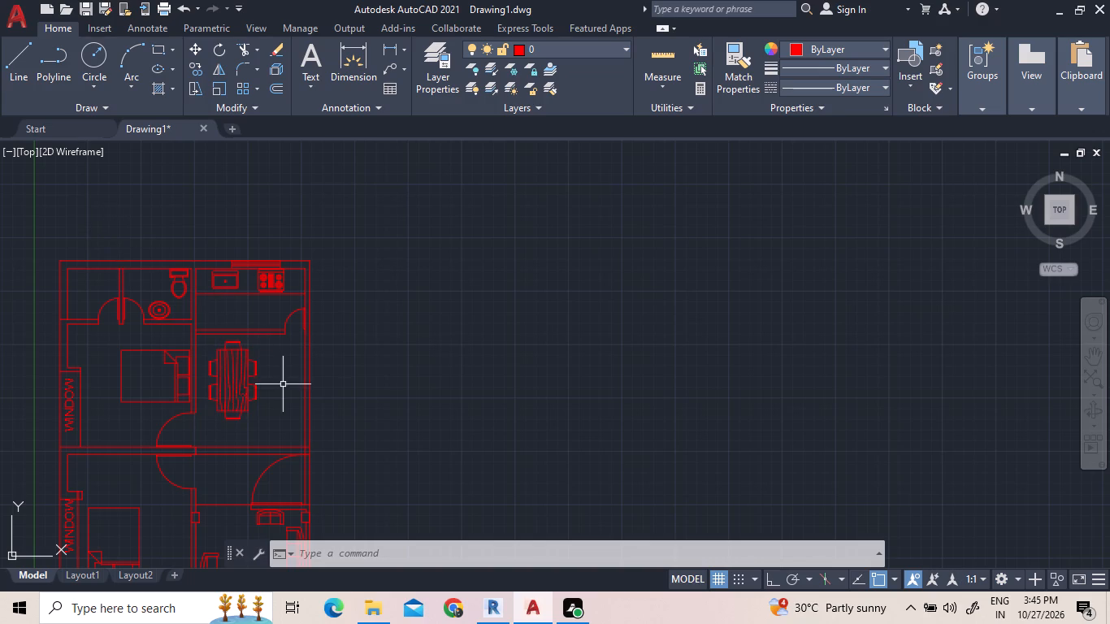
Add the multiline text label BEDROOM in the lower bedroom, just above the bed.
scroll(340, 347, "down", 1)
scroll(215, 492, "up", 1)
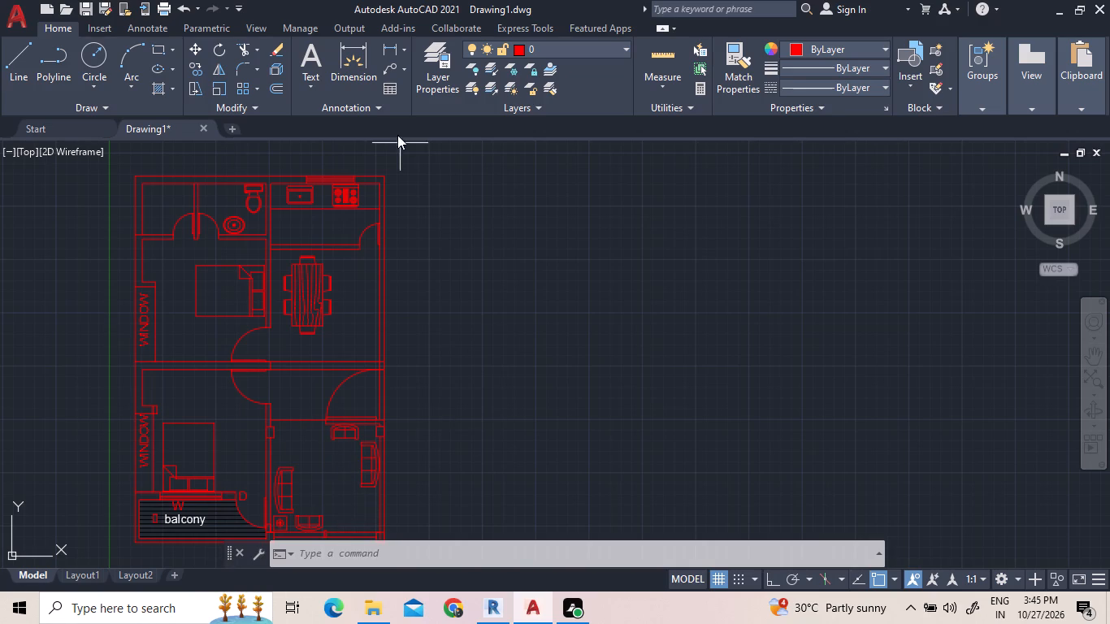
left_click(308, 54)
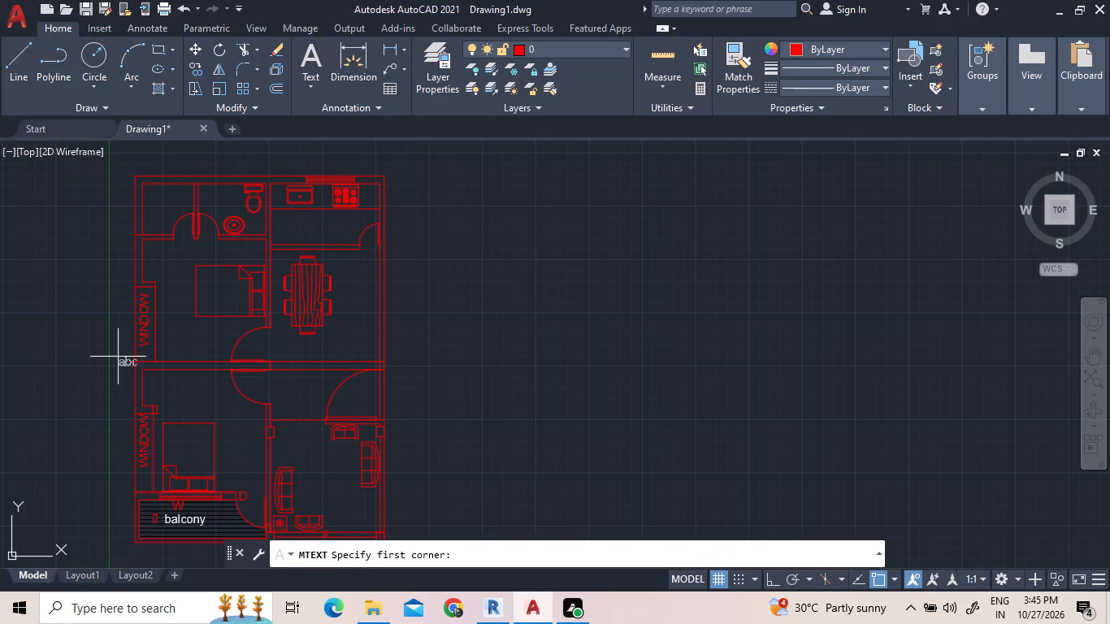
left_click(170, 385)
left_click(193, 411)
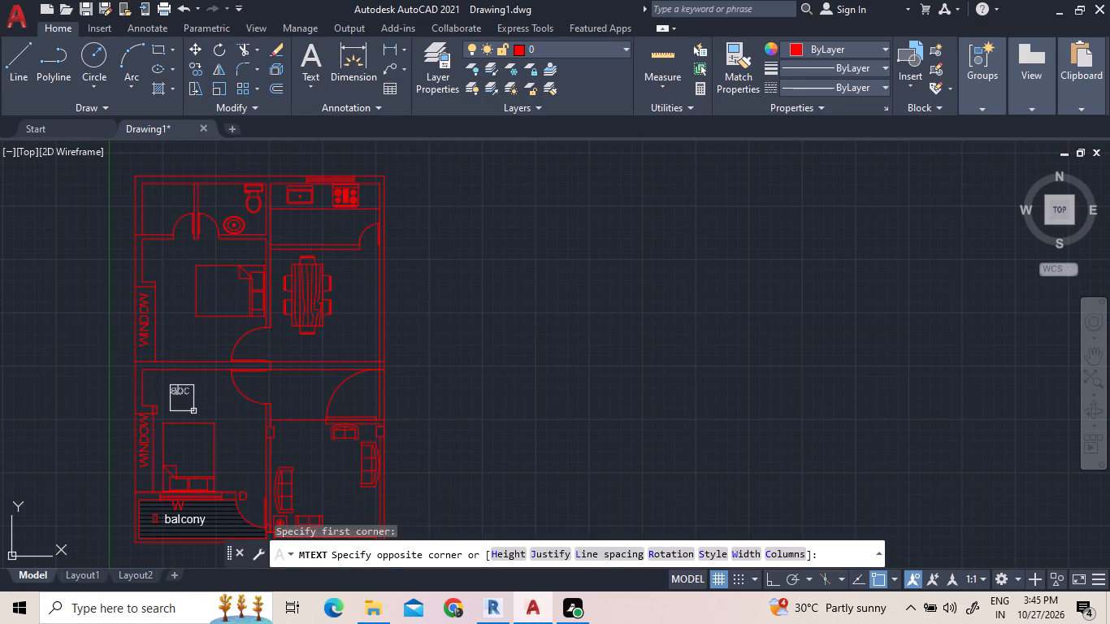
type("BEDR")
type("OOM")
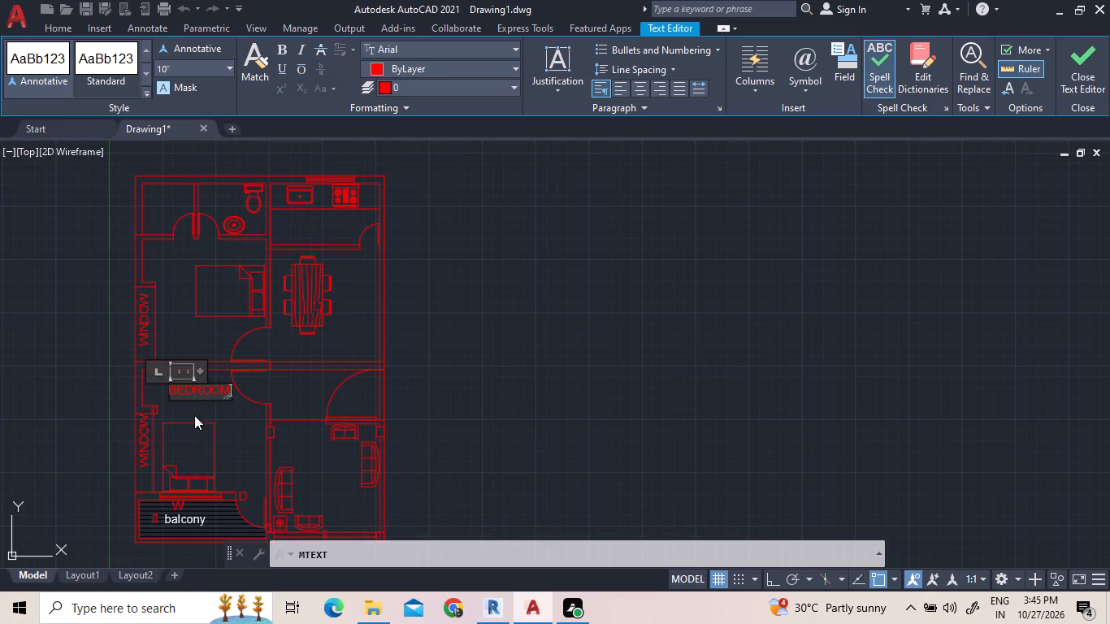
left_click(307, 453)
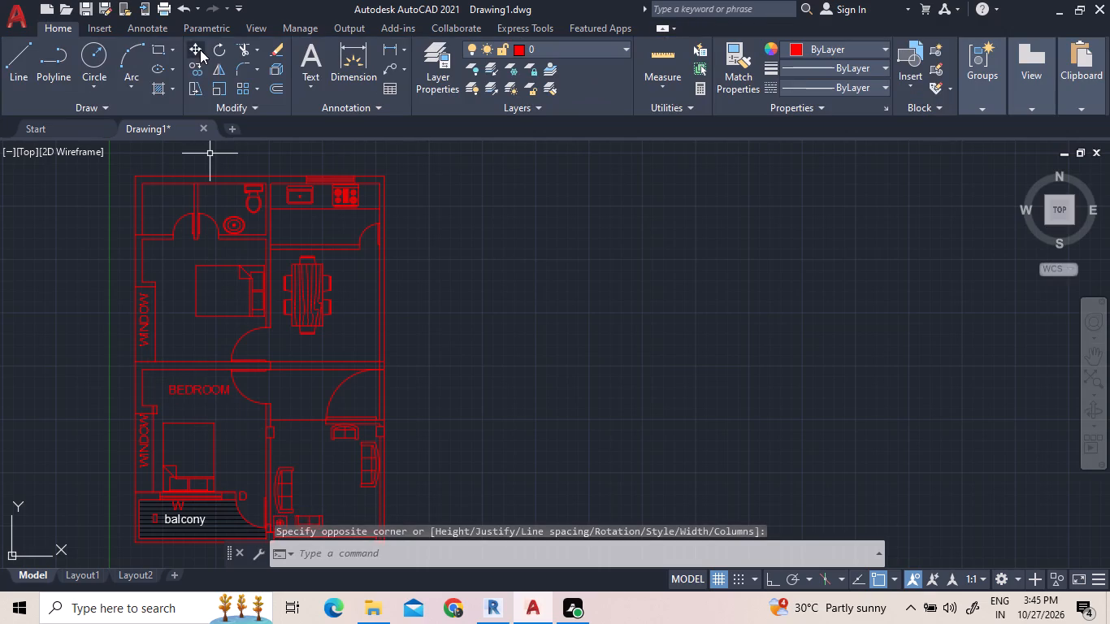
Add the multiline text label DRAWING among the sofas in the living room beside the lower bedroom.
left_click(302, 58)
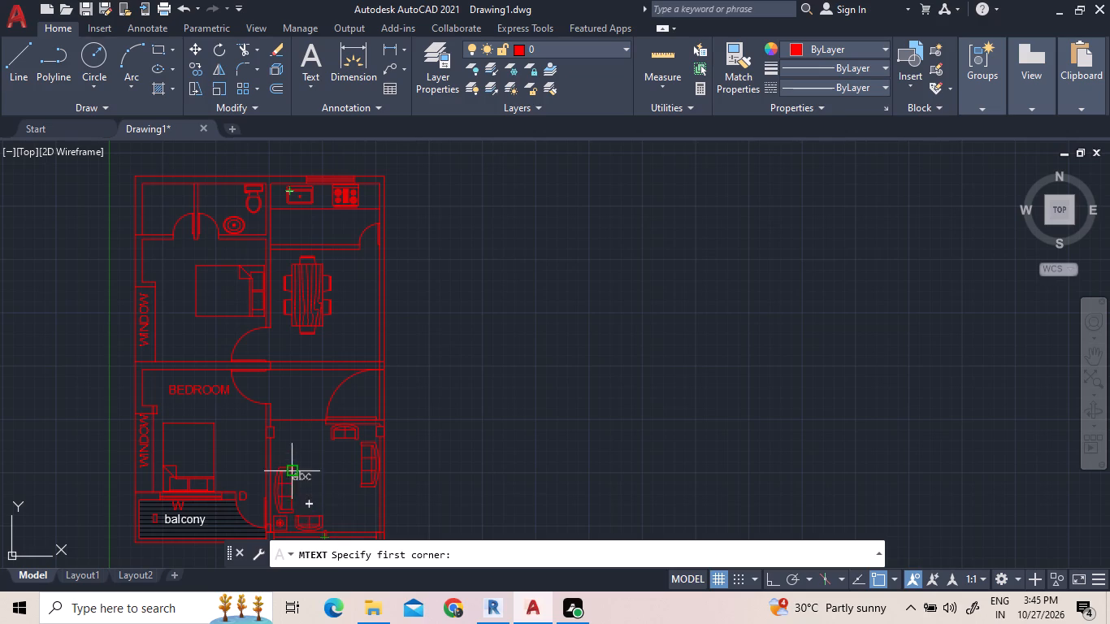
left_click(299, 449)
left_click(357, 507)
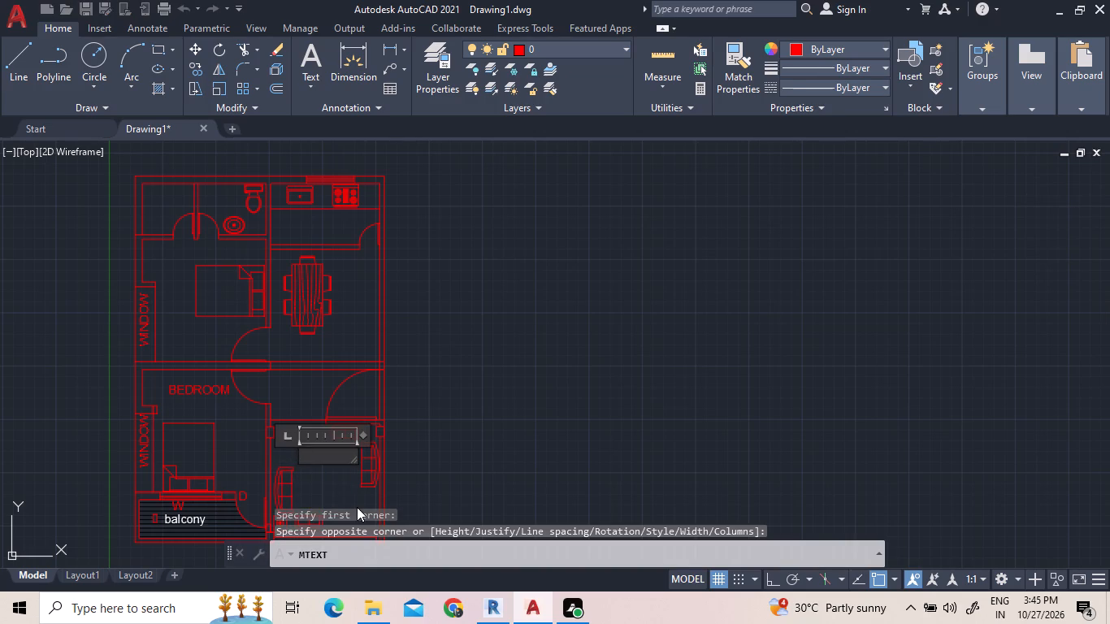
type("DRAW")
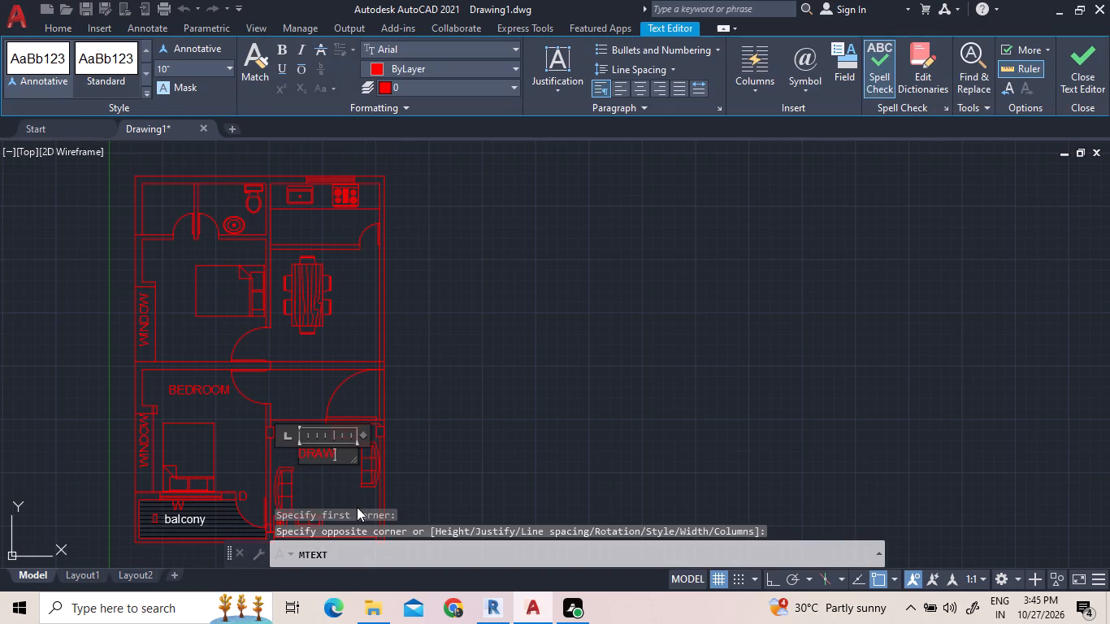
type("ING")
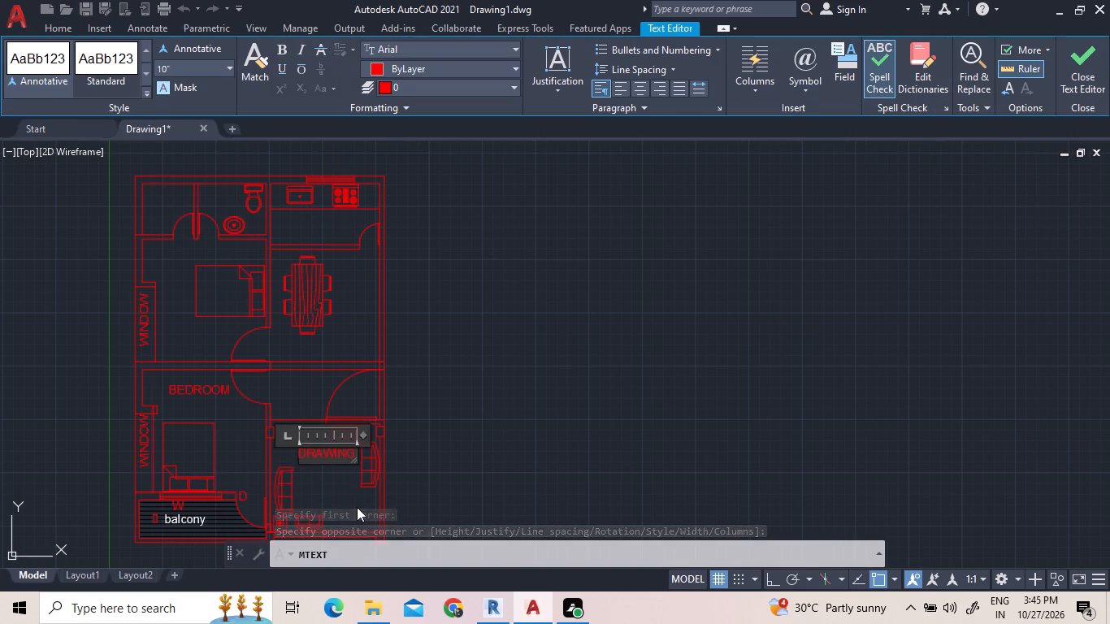
left_click(330, 473)
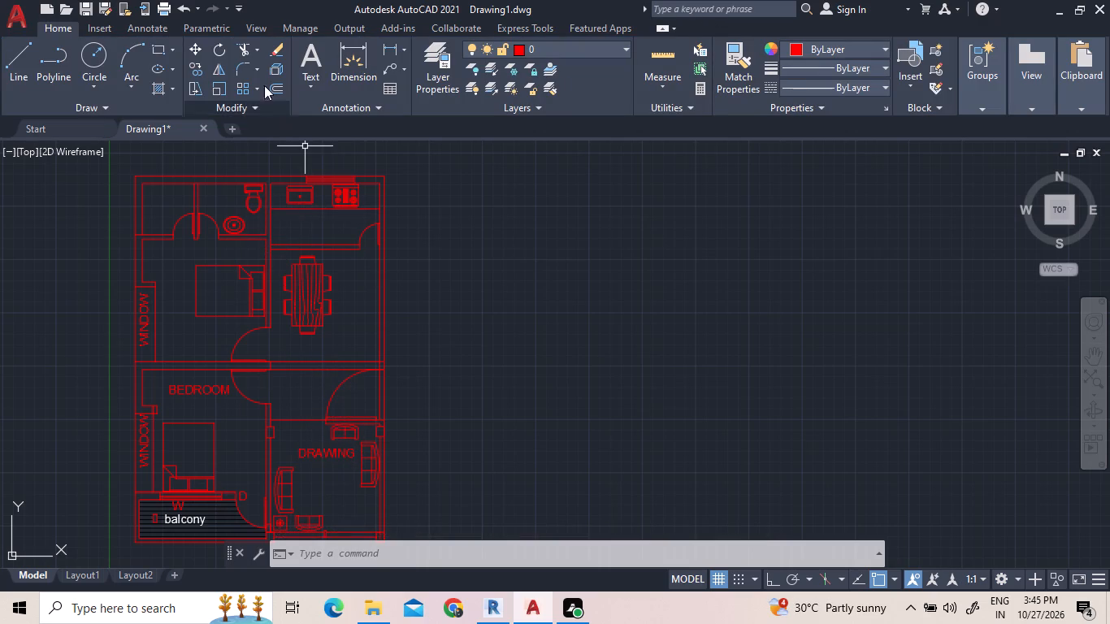
Trim both horizontal wall lines between the dining area and the entrance space with a fence across them.
left_click(238, 46)
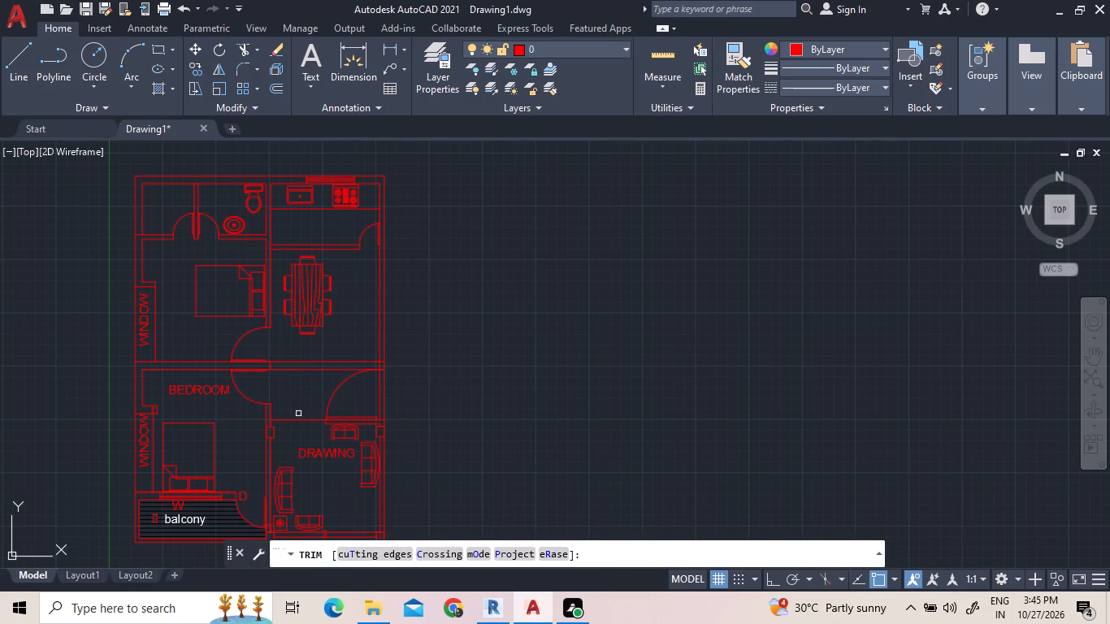
left_click(295, 380)
left_click(293, 353)
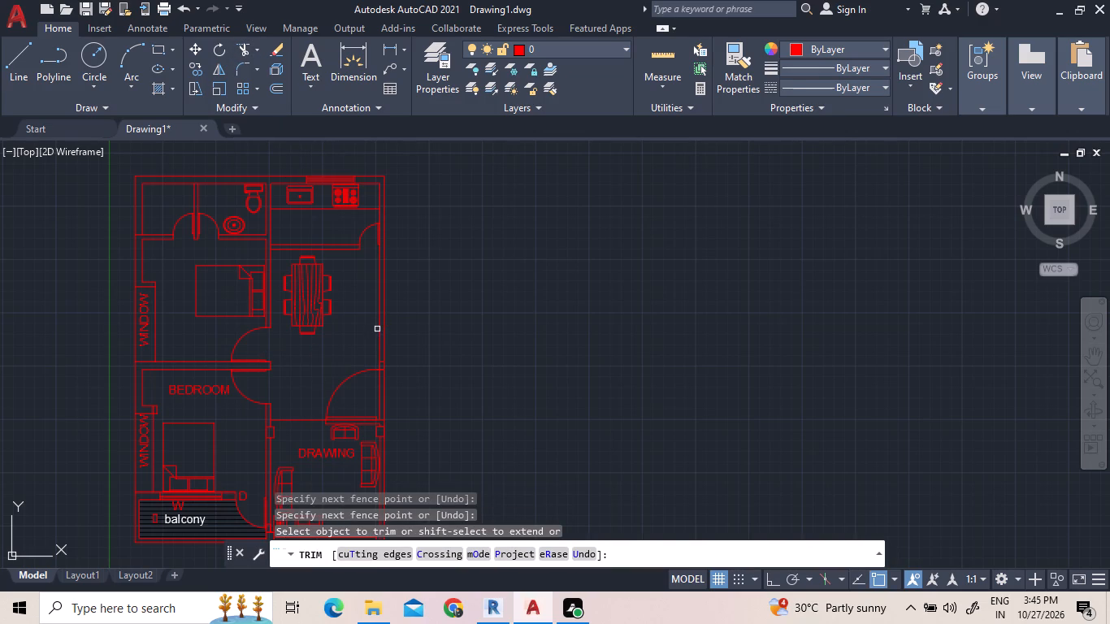
scroll(383, 368, "up", 2)
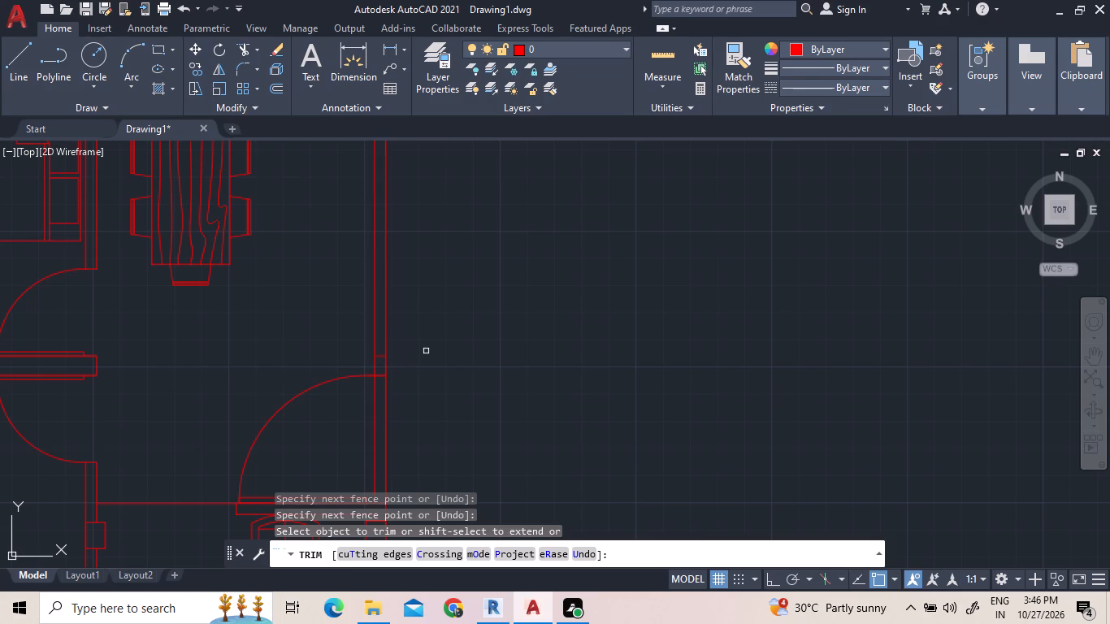
scroll(426, 351, "down", 1)
right_click(457, 324)
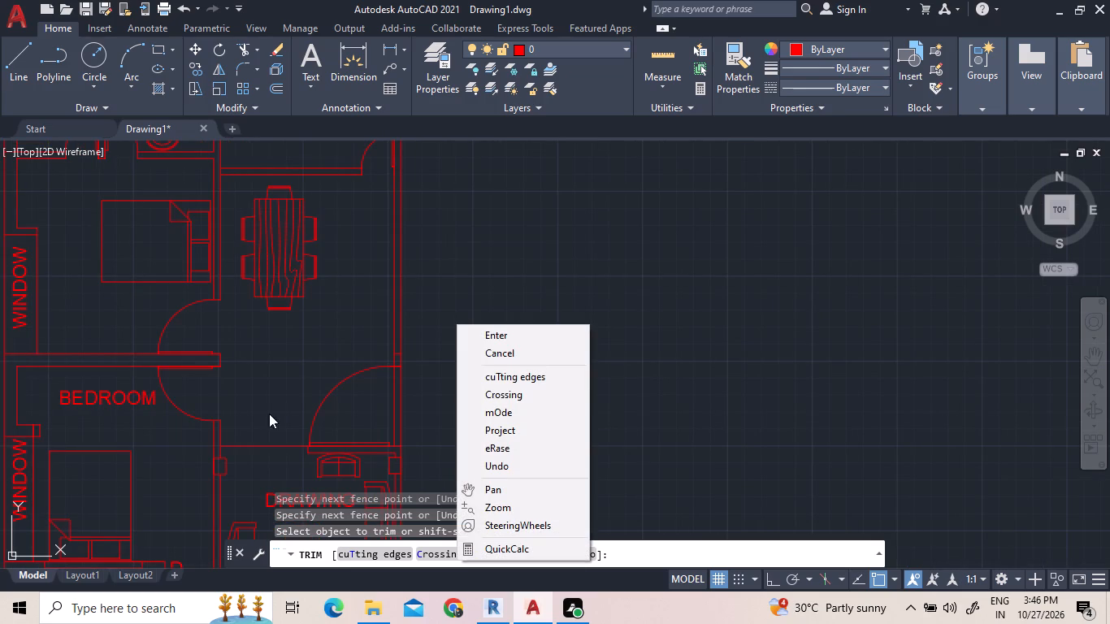
left_click(483, 337)
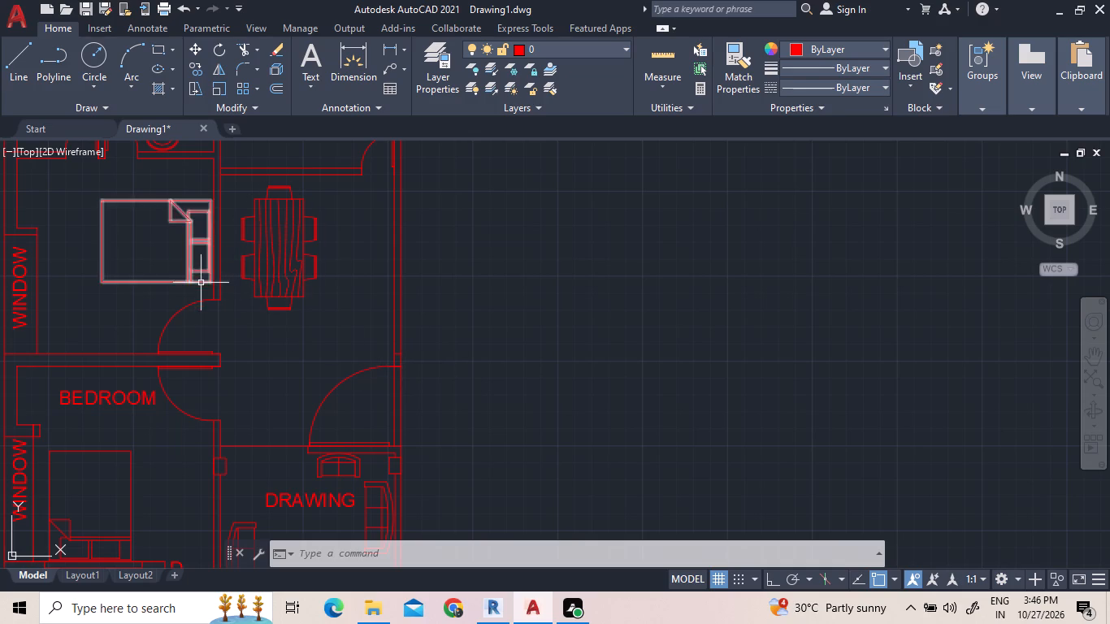
Add the multiline text label DINING beside the dining table, towards the outer wall.
scroll(295, 242, "down", 2)
scroll(294, 332, "up", 3)
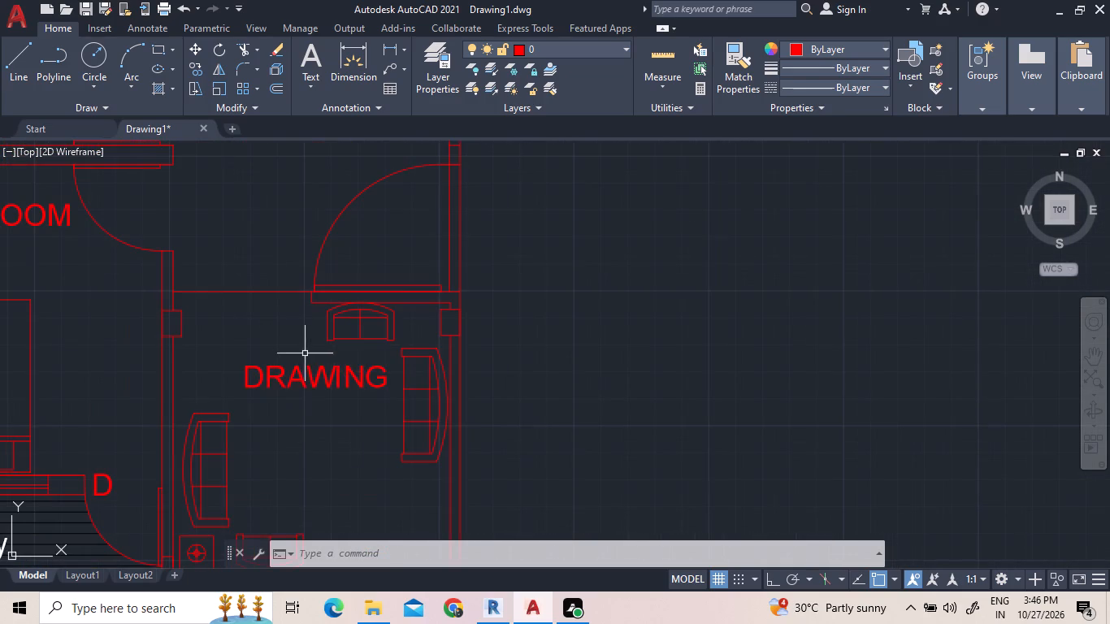
scroll(305, 388, "down", 2)
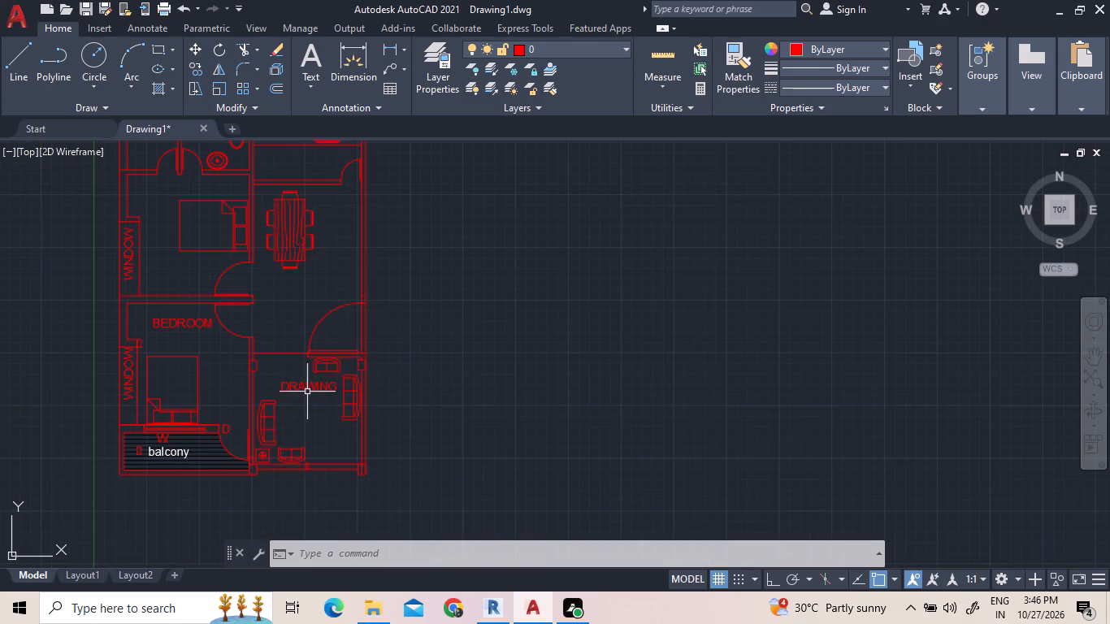
scroll(309, 171, "up", 1)
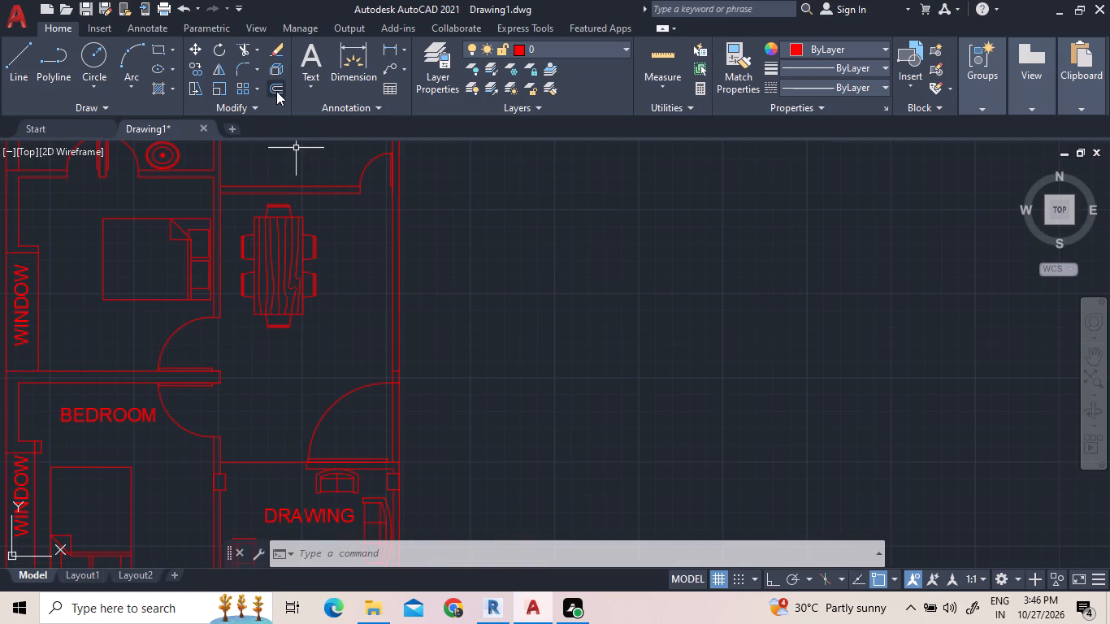
left_click(304, 65)
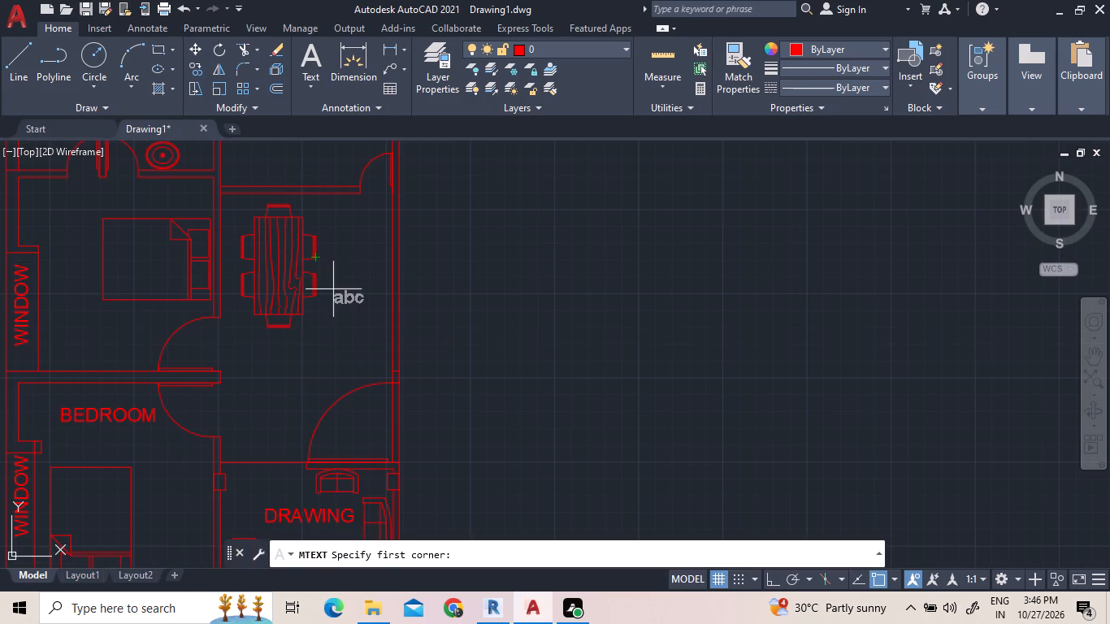
left_click(319, 262)
left_click(358, 289)
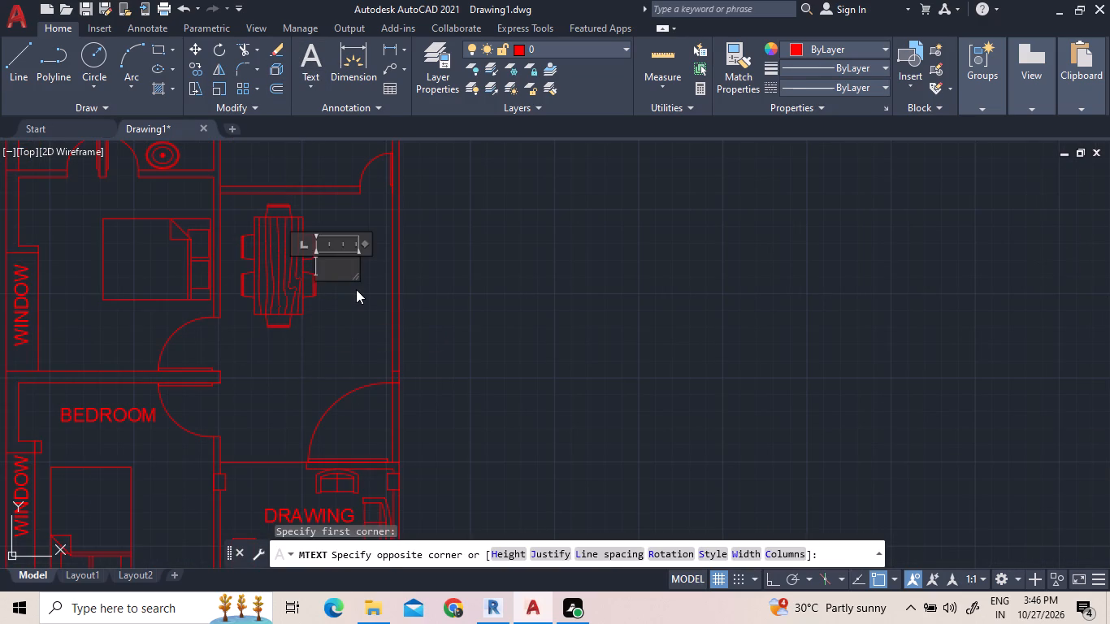
key("d")
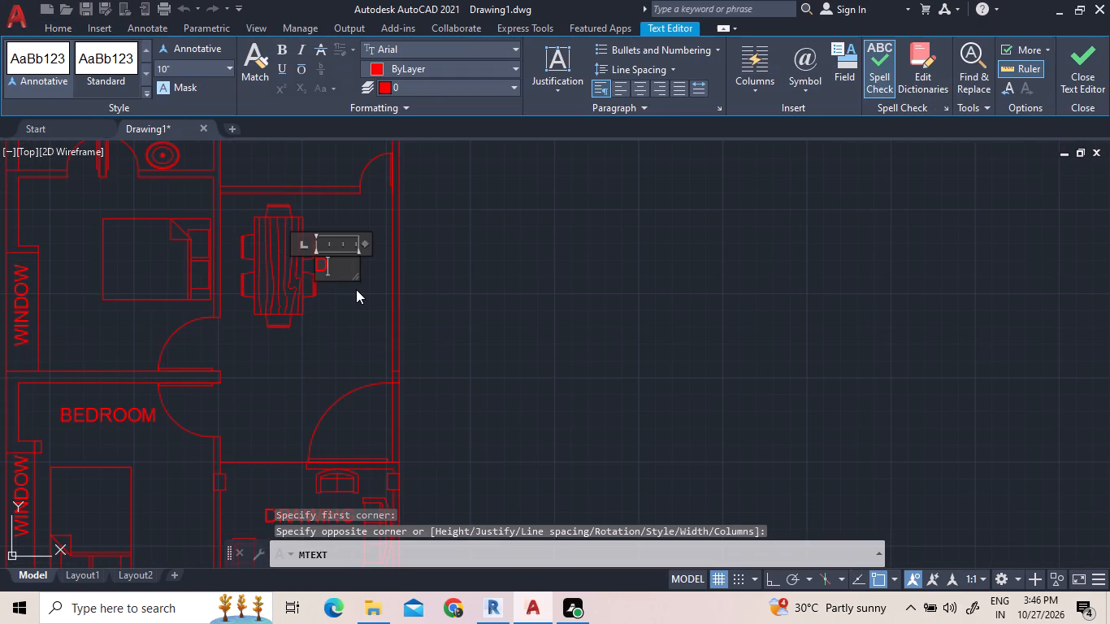
type("INING")
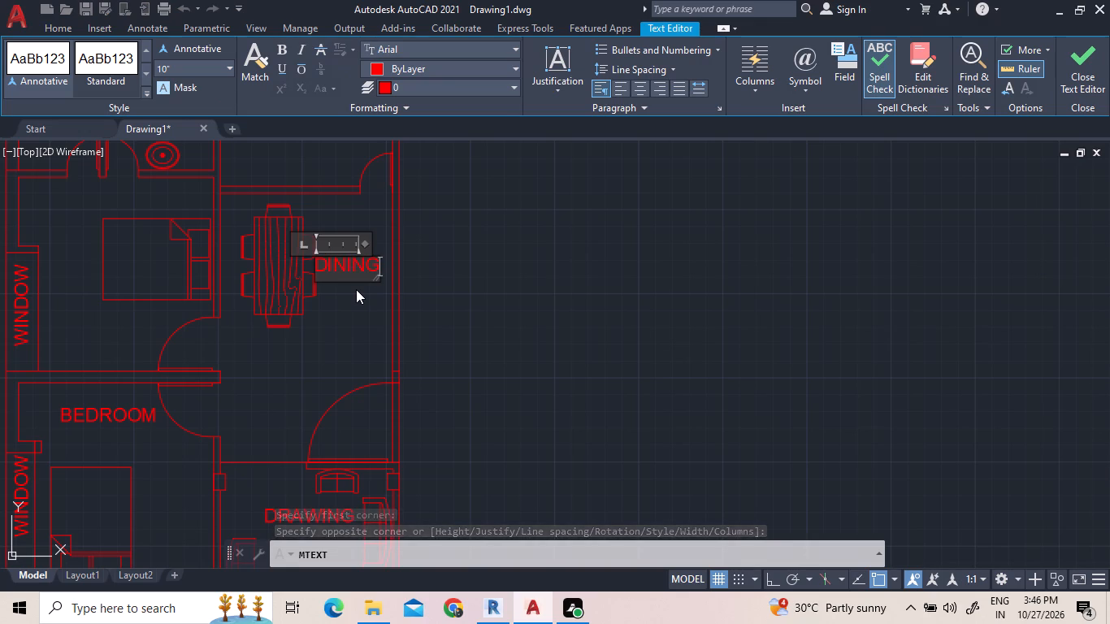
left_click(335, 356)
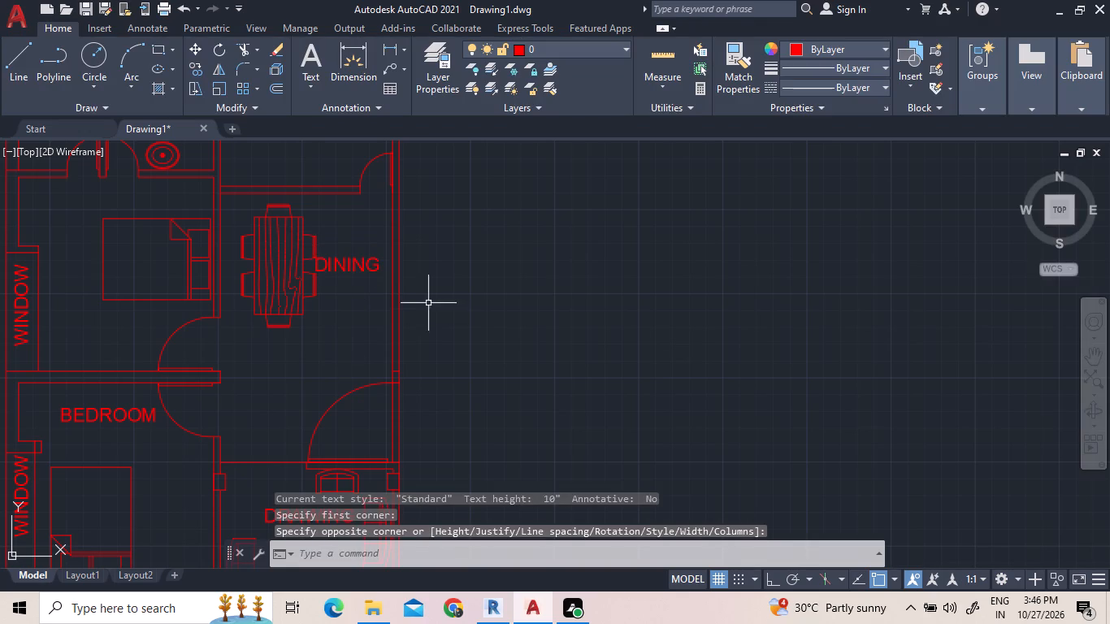
Add the multiline text label KITCHEN just below the sink and counter in the kitchen.
scroll(300, 357, "down", 1)
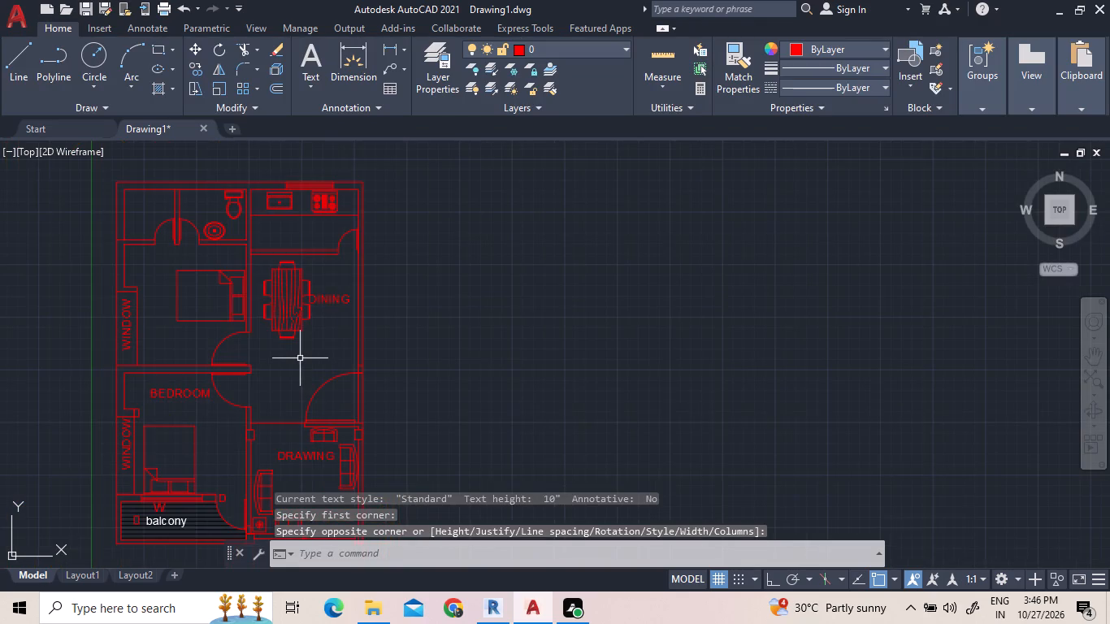
left_click(310, 52)
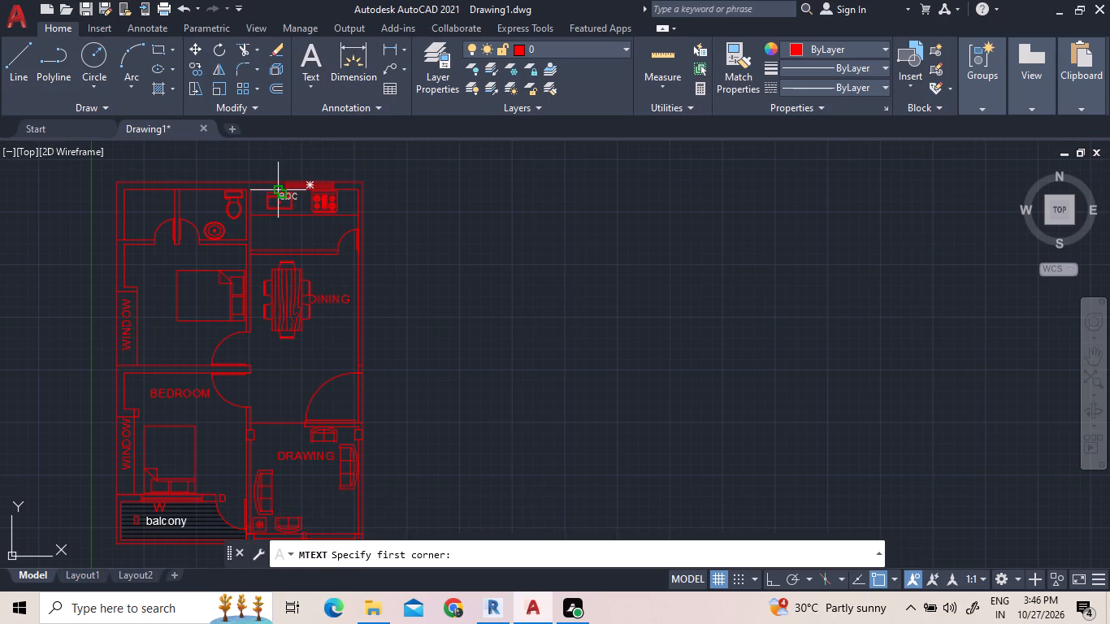
scroll(271, 209, "up", 3)
left_click(257, 232)
left_click(322, 275)
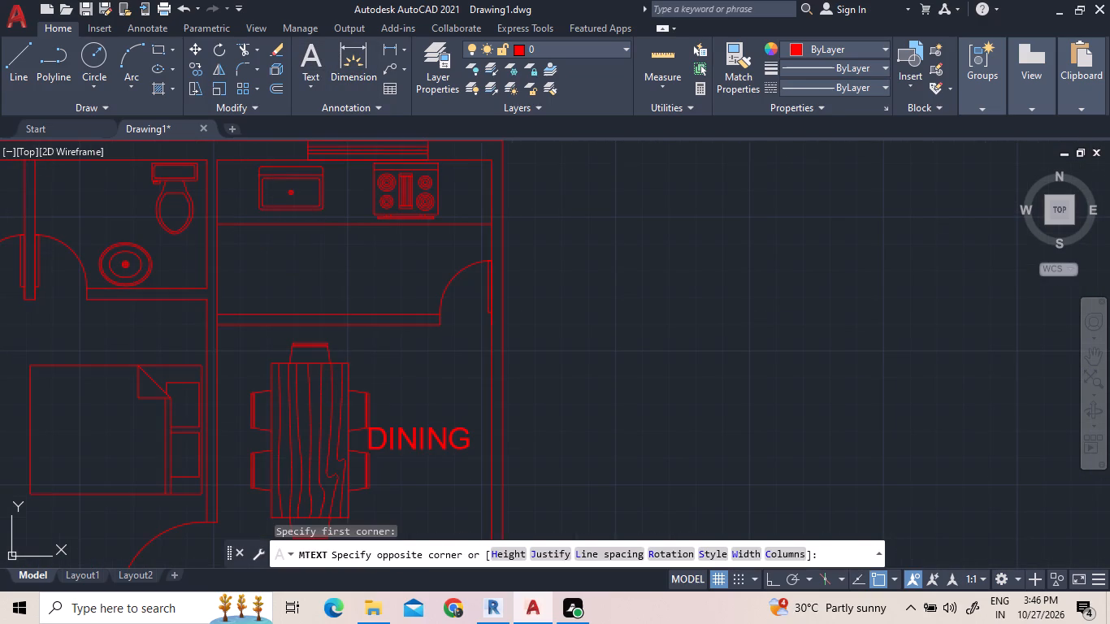
type("KITCHEN")
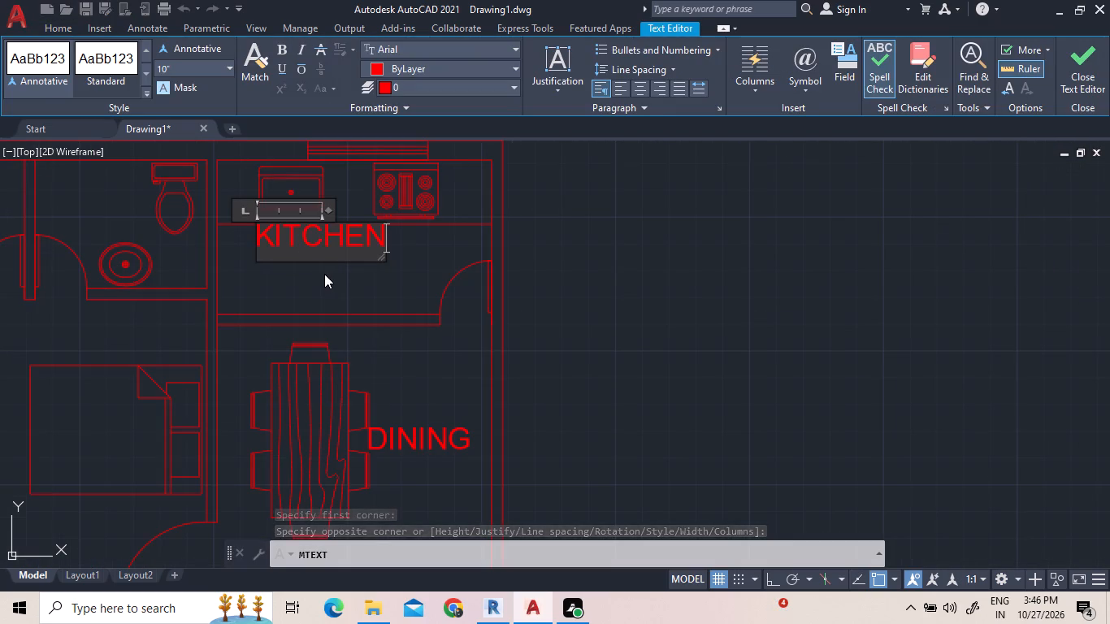
left_click(324, 274)
Add the multiline text label TOILET in the small room with the WC and washbasin.
scroll(340, 313, "down", 1)
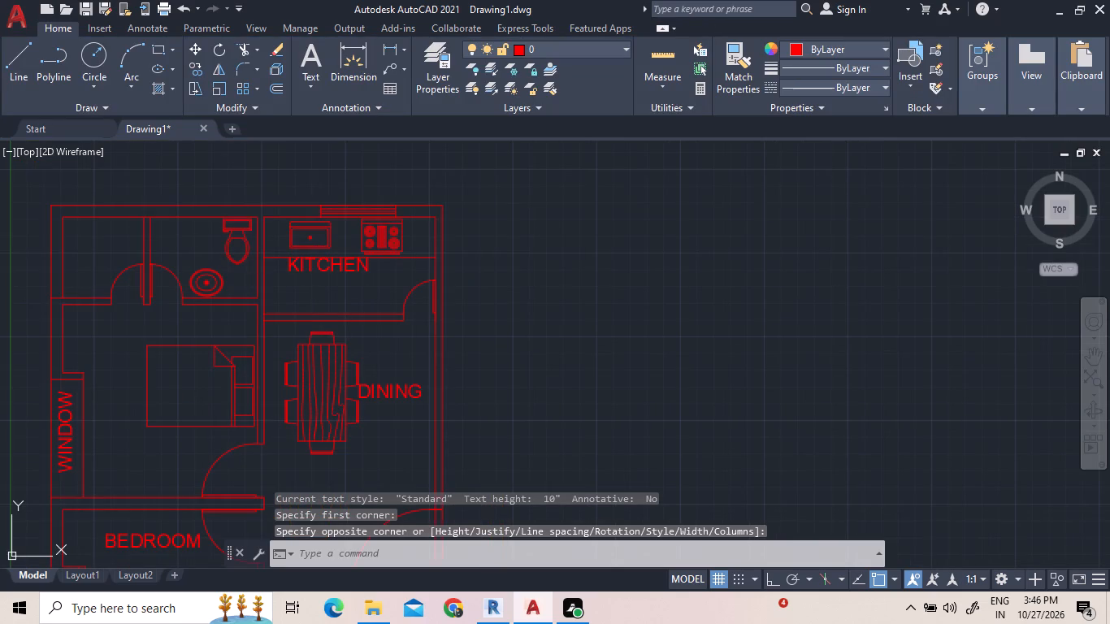
left_click(309, 57)
left_click(165, 234)
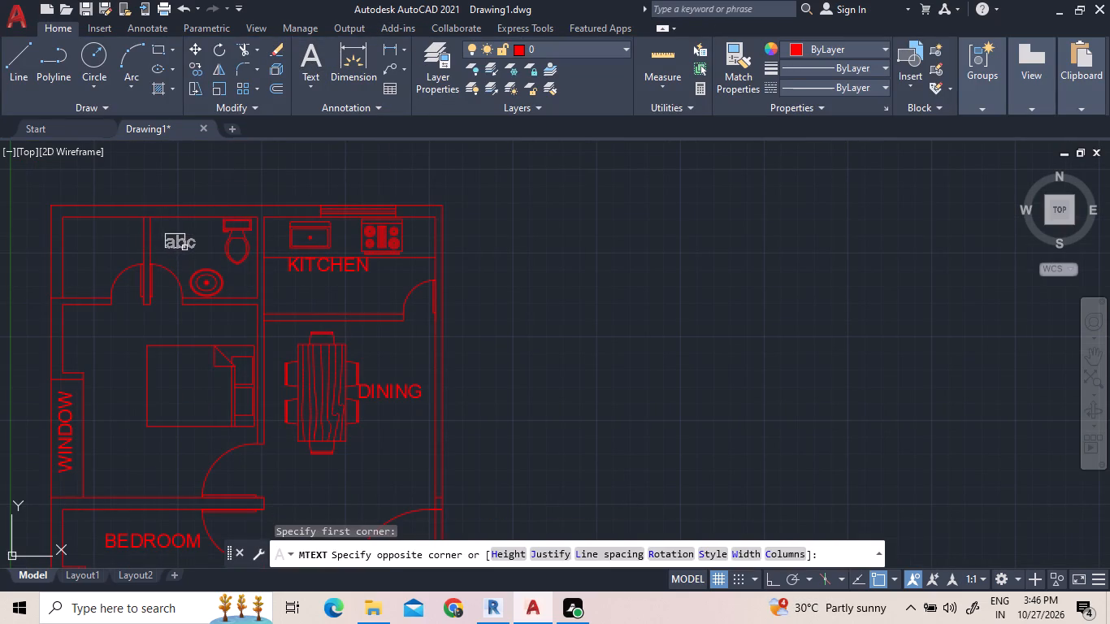
left_click(193, 258)
type("TOILET")
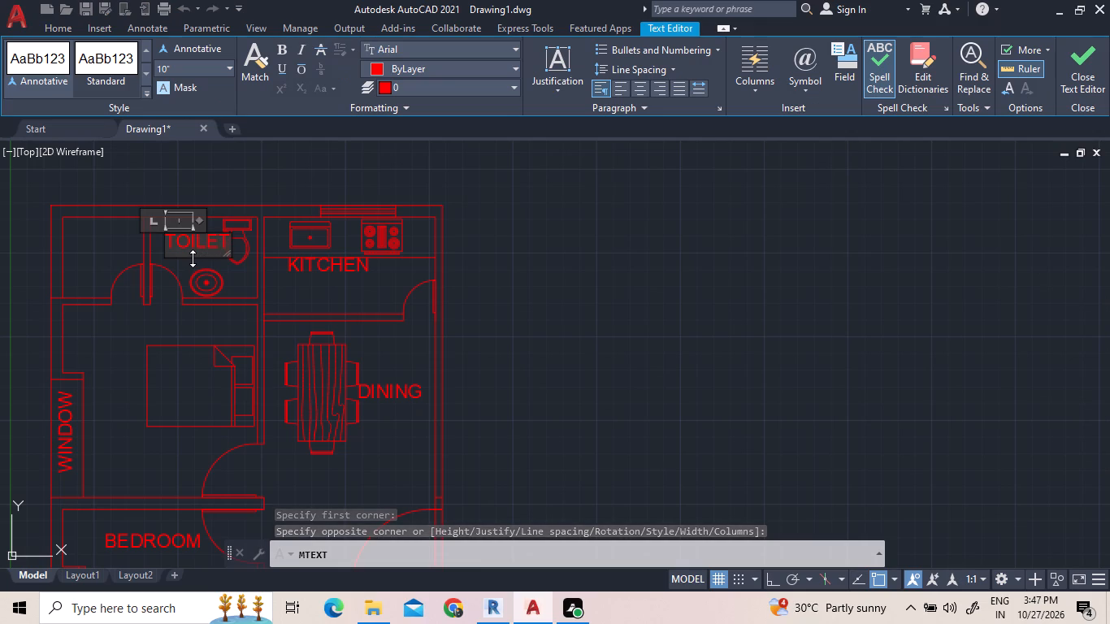
left_click(182, 261)
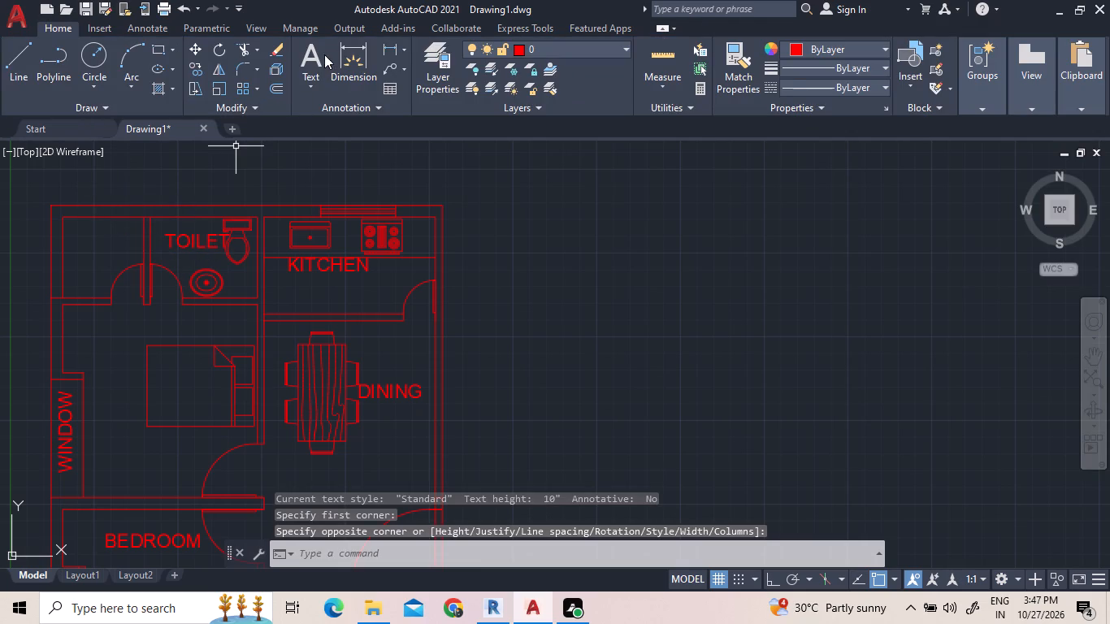
Add the multiline text label BALCONY in the small corner room beside the toilet.
left_click(311, 57)
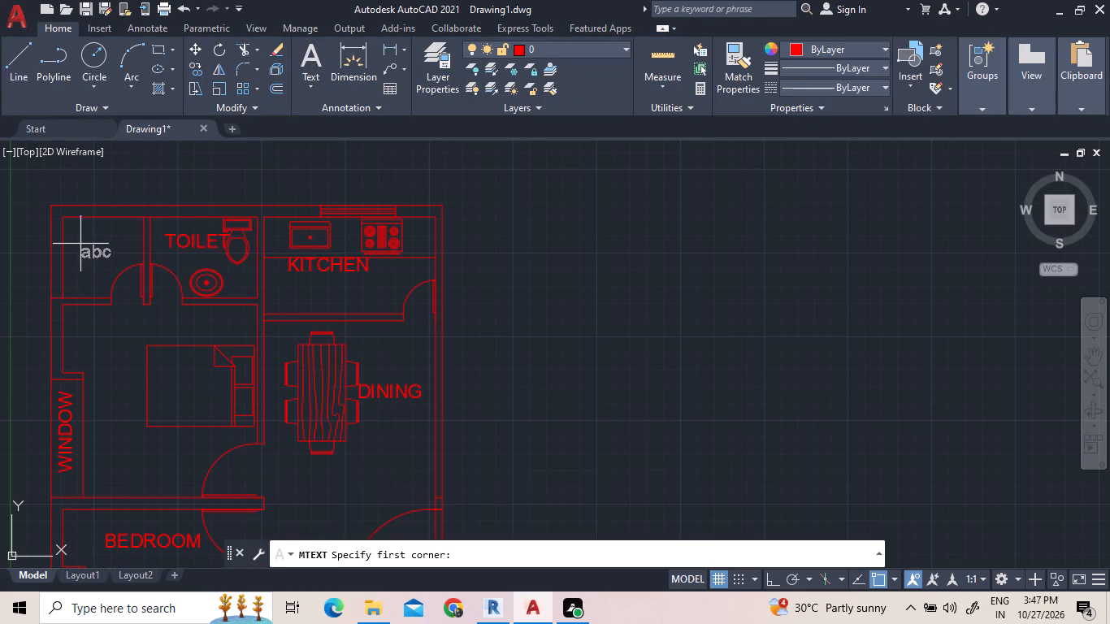
left_click(78, 233)
left_click(97, 246)
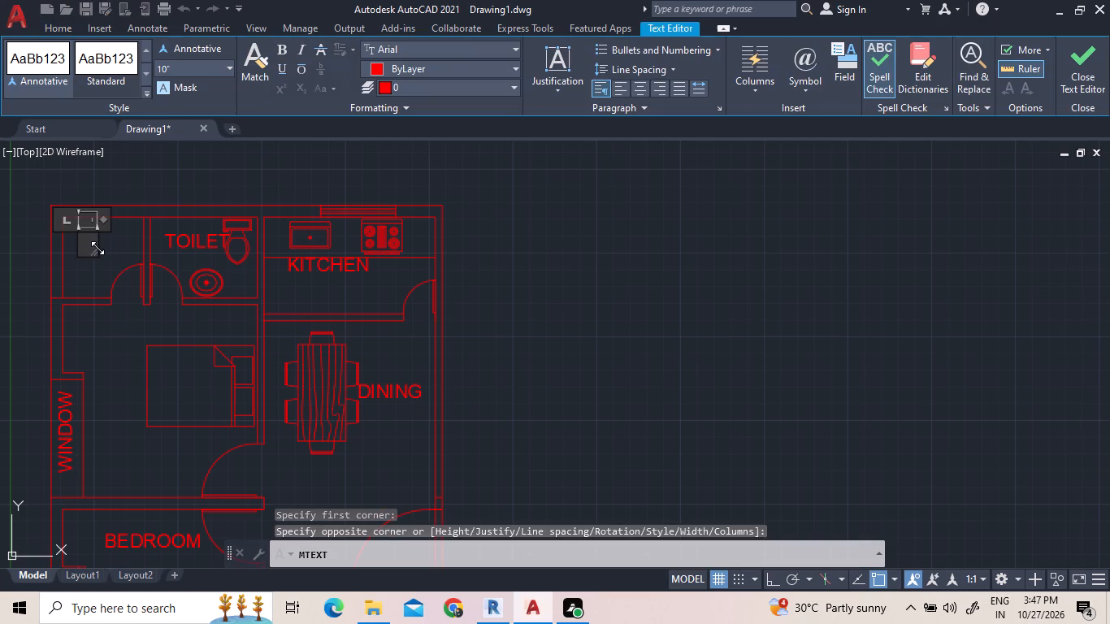
type("BA")
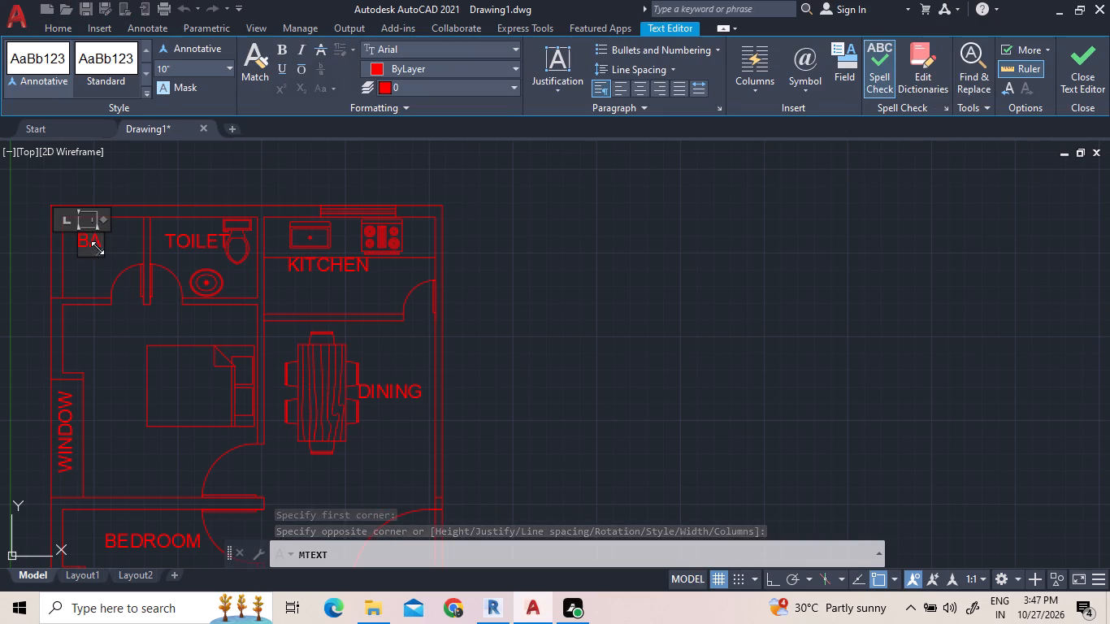
type("LC")
type("ONY")
scroll(98, 248, "up", 1)
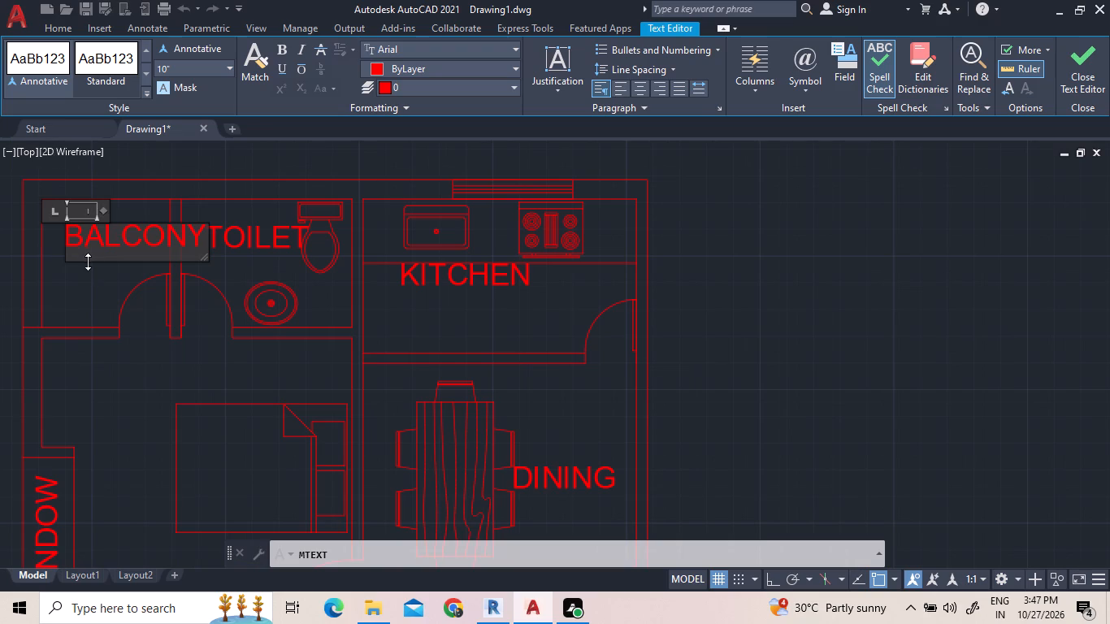
left_click(92, 280)
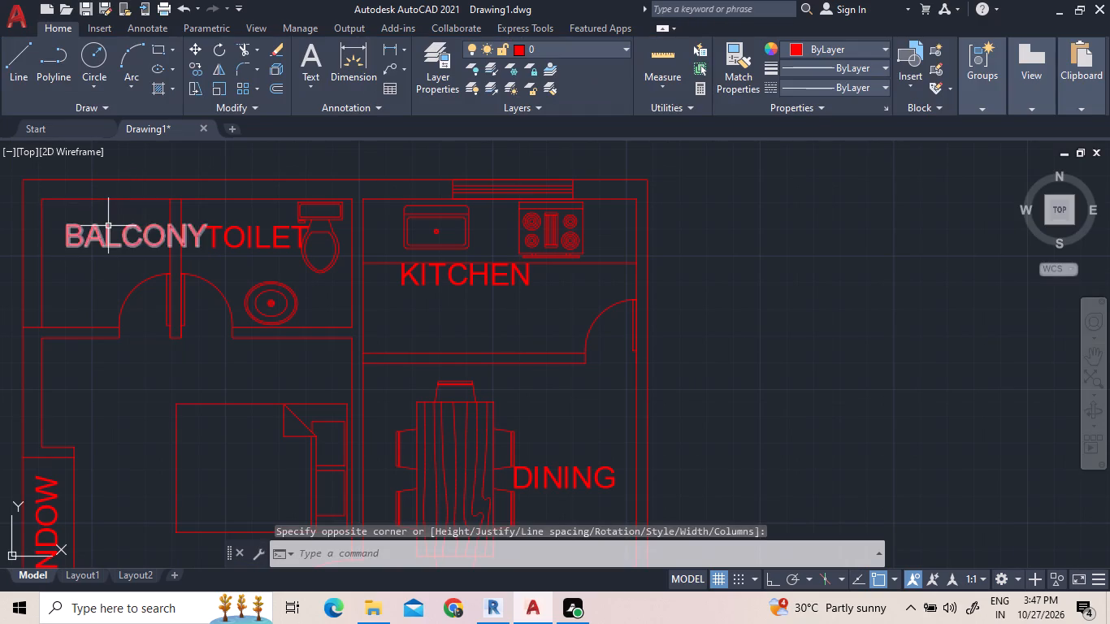
Move the BALCONY label away from the TOILET label, towards the outer side wall.
left_click(106, 229)
right_click(106, 229)
left_click(128, 320)
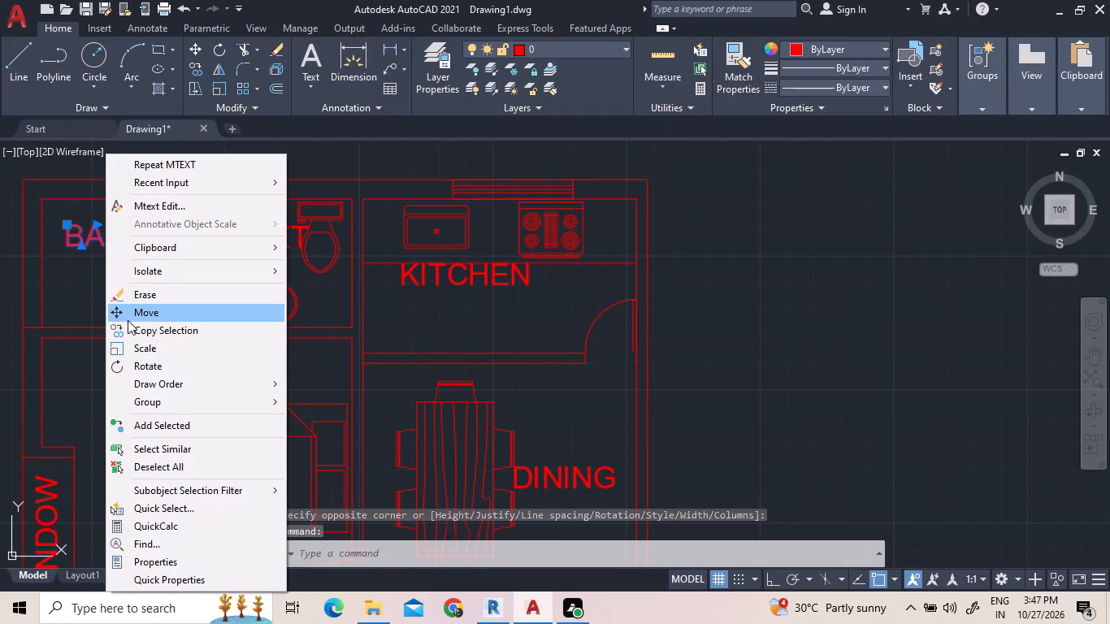
left_click(107, 236)
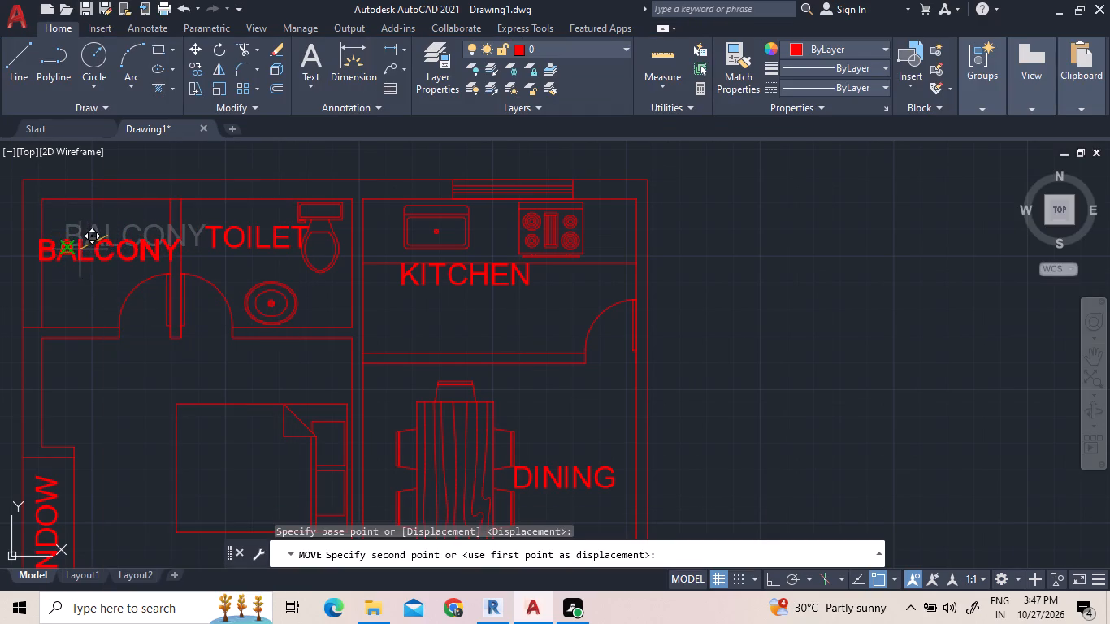
left_click(80, 251)
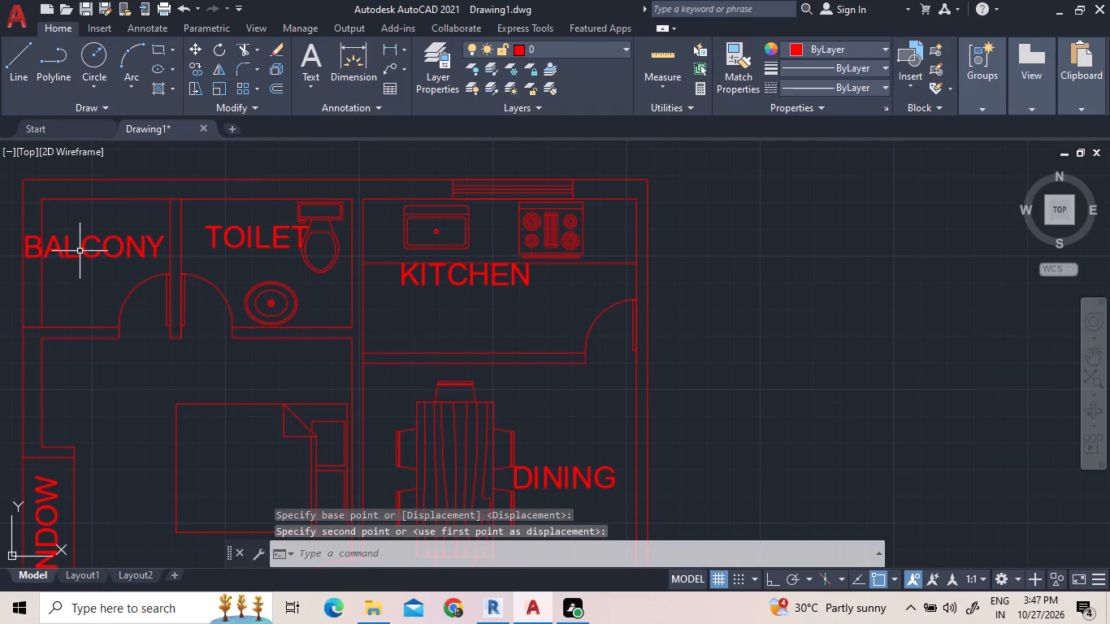
Set the text height of the BALCONY label to 8".
left_click(80, 250)
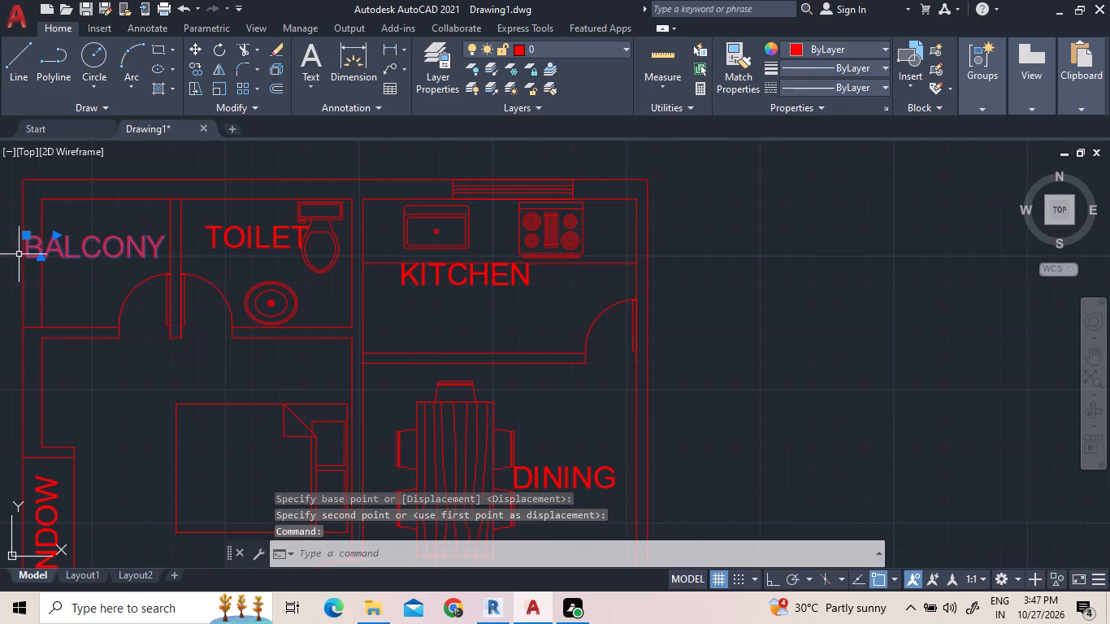
double_click(76, 249)
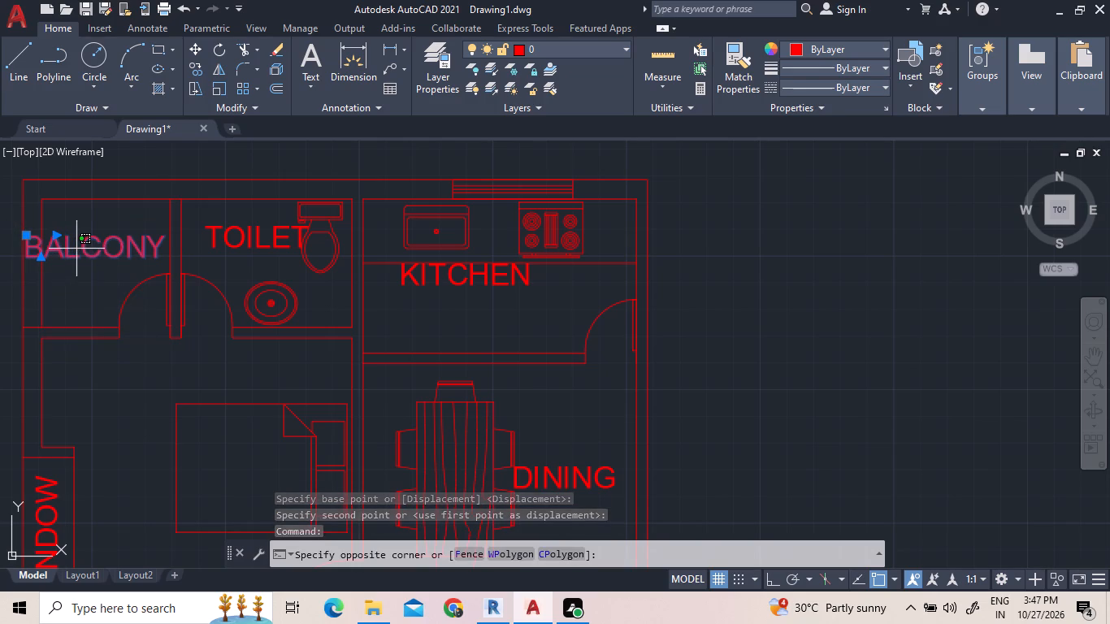
triple_click(59, 251)
left_click(59, 251)
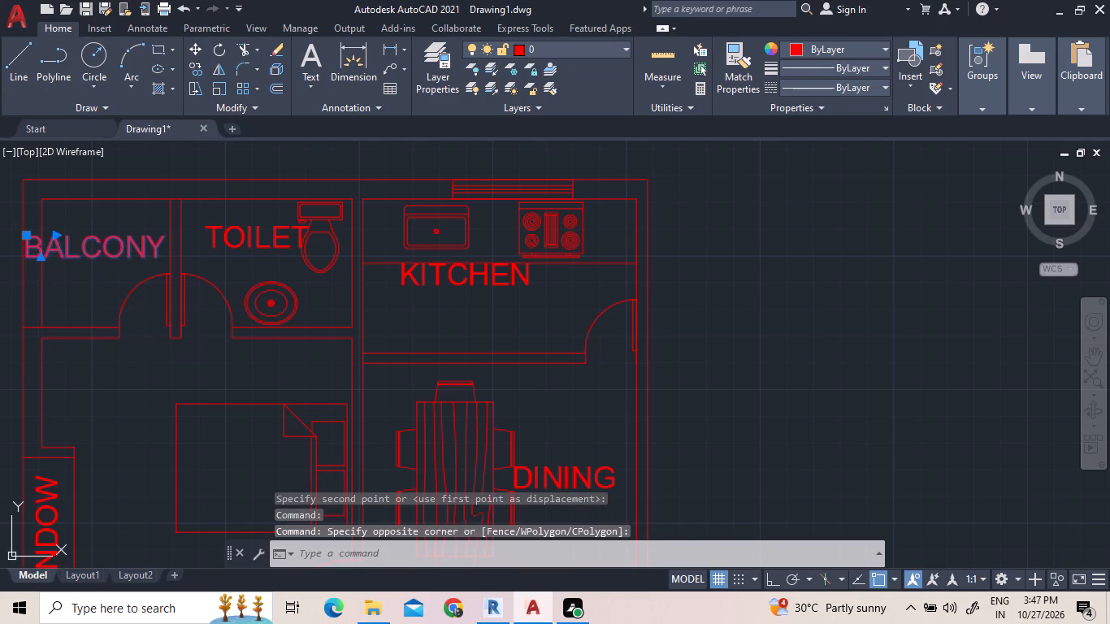
left_click(222, 72)
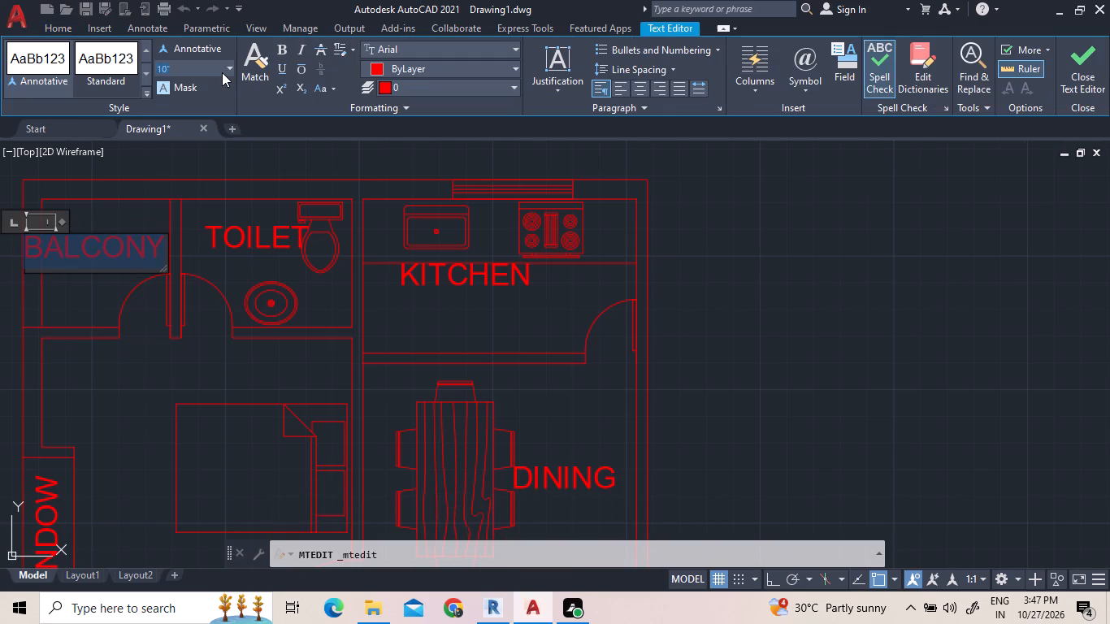
triple_click(196, 65)
left_click_drag(196, 65, 152, 67)
type("8\"")
key("Return")
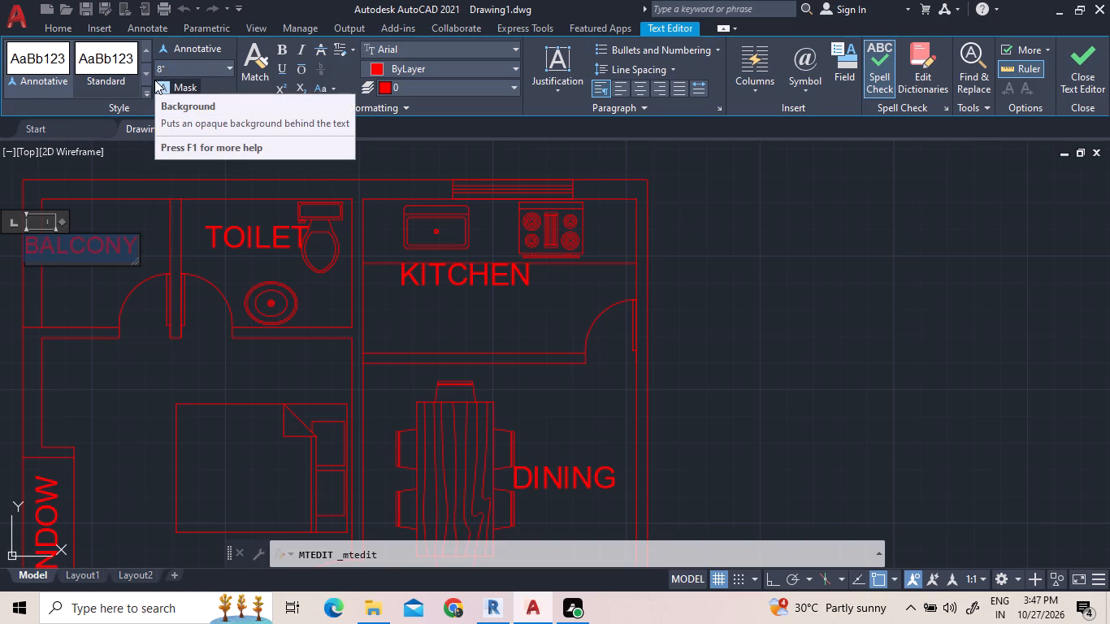
left_click(157, 209)
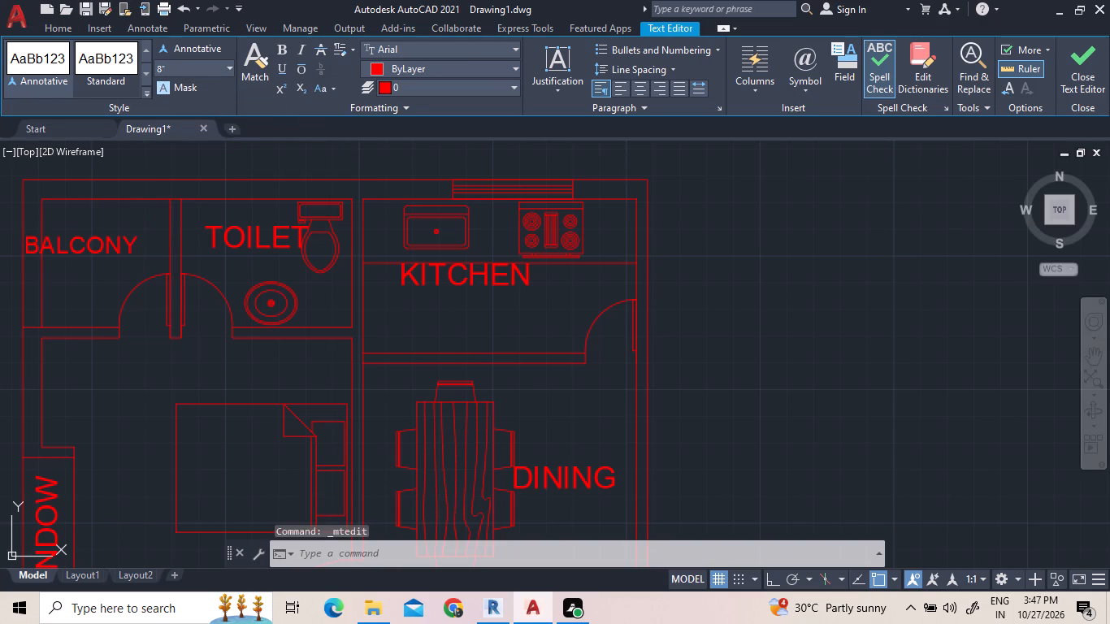
Move the BALCONY label off the outer wall so it sits between the walls of the small balcony room.
left_click(76, 242)
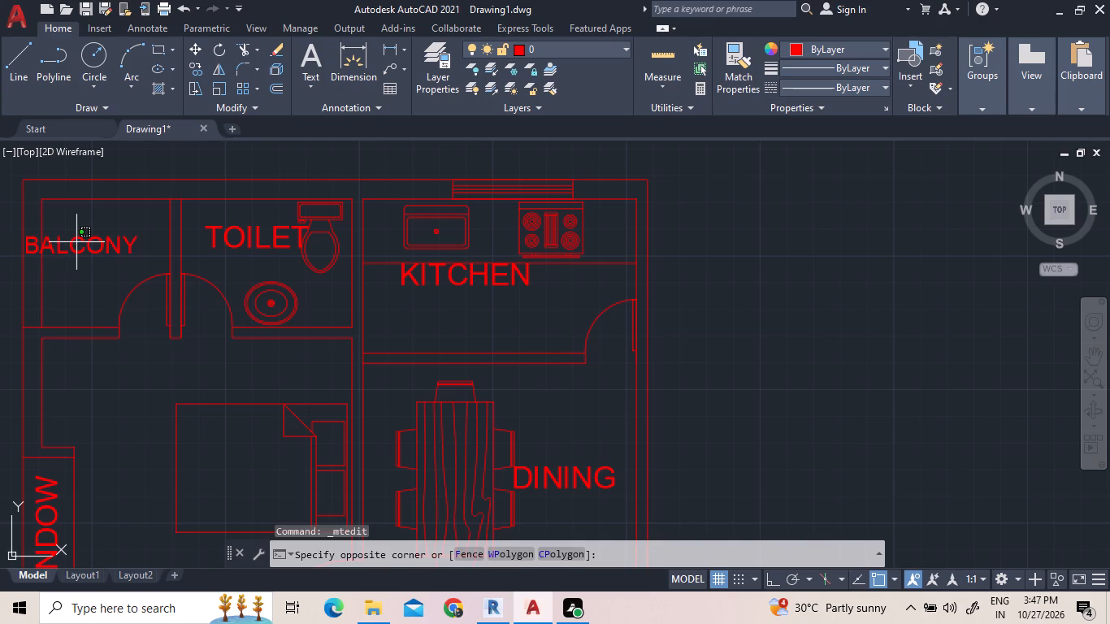
left_click(71, 236)
right_click(71, 236)
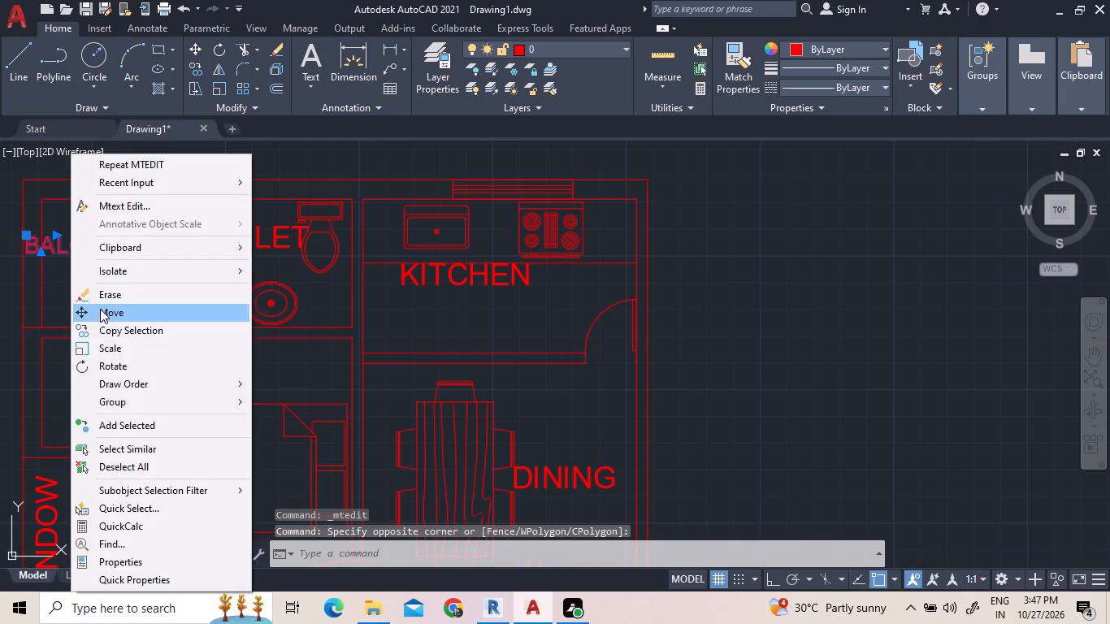
left_click(112, 305)
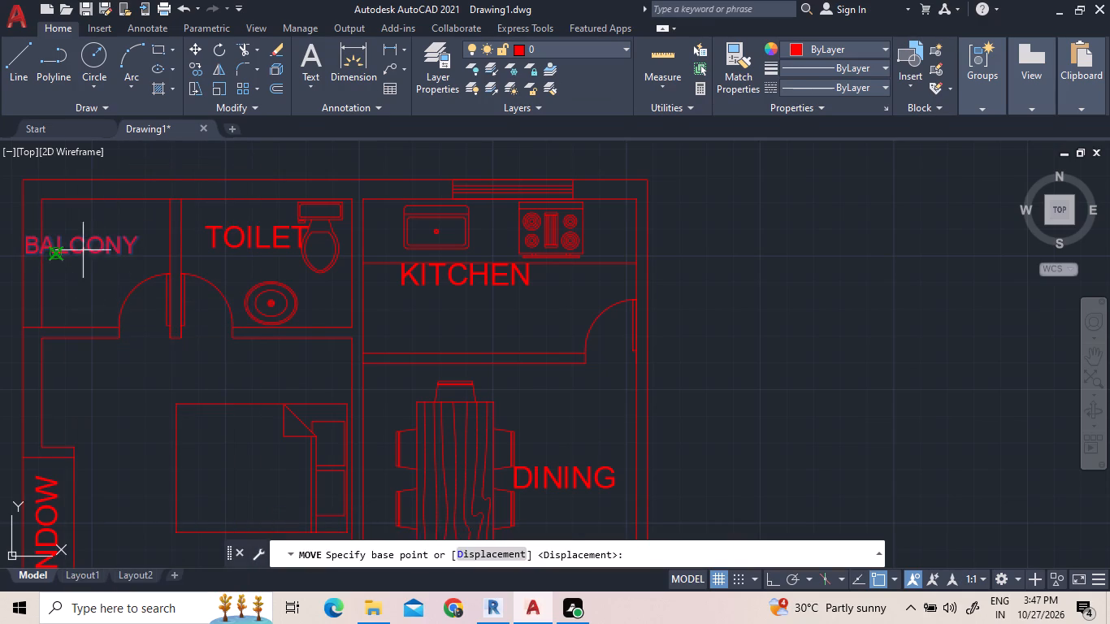
left_click(78, 240)
left_click(104, 245)
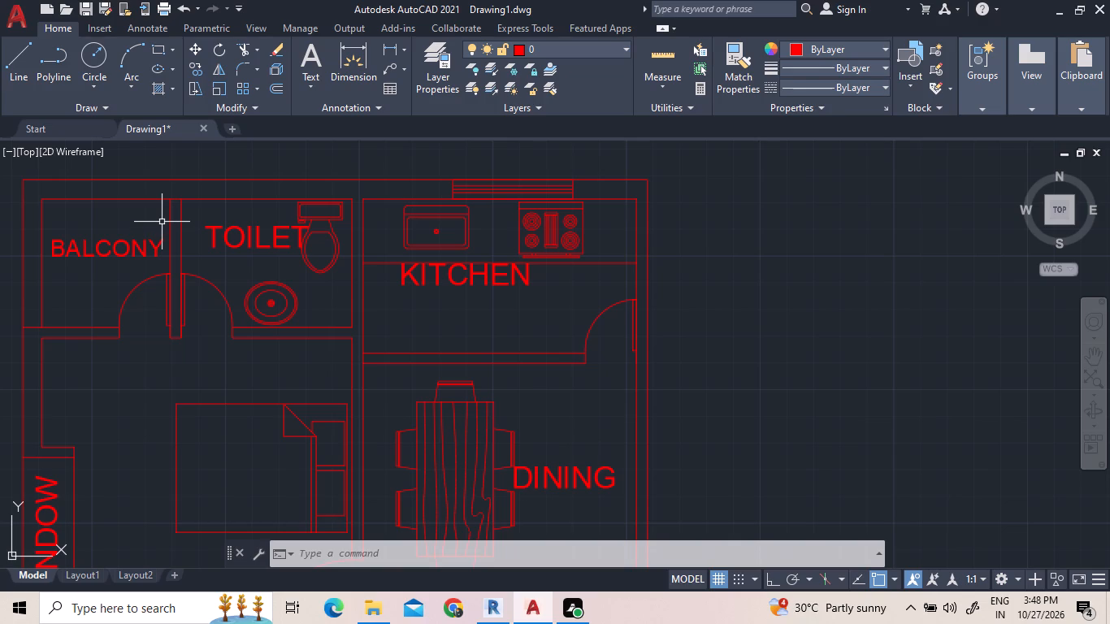
Copy the D label from the hatched balcony's door to the door above the drawing room and to both bedroom doors.
scroll(274, 240, "down", 2)
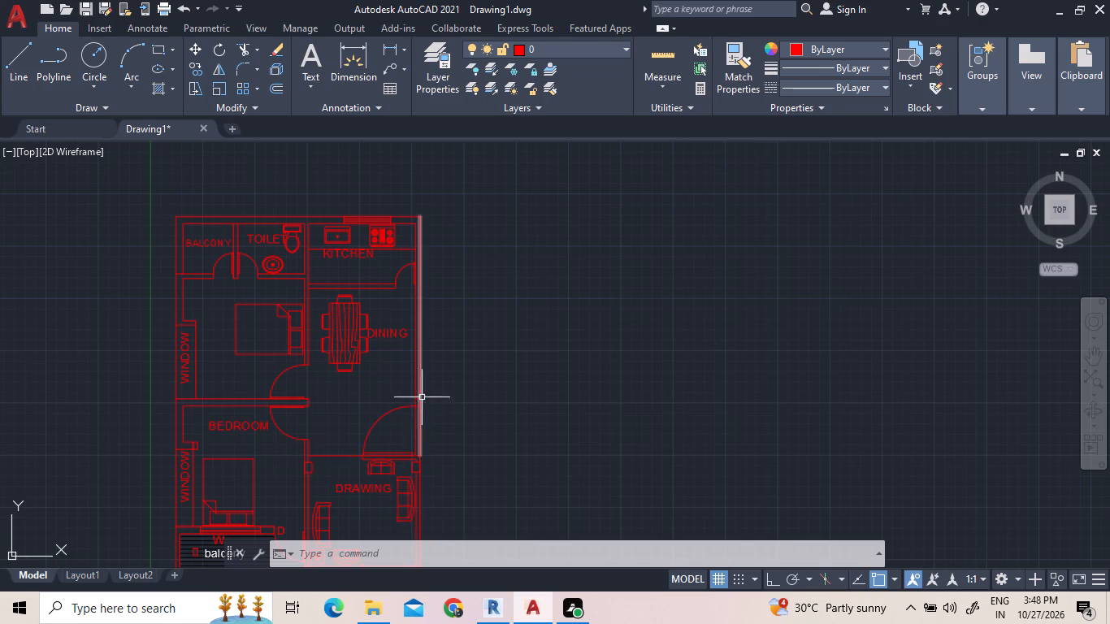
scroll(422, 396, "down", 1)
scroll(349, 487, "up", 3)
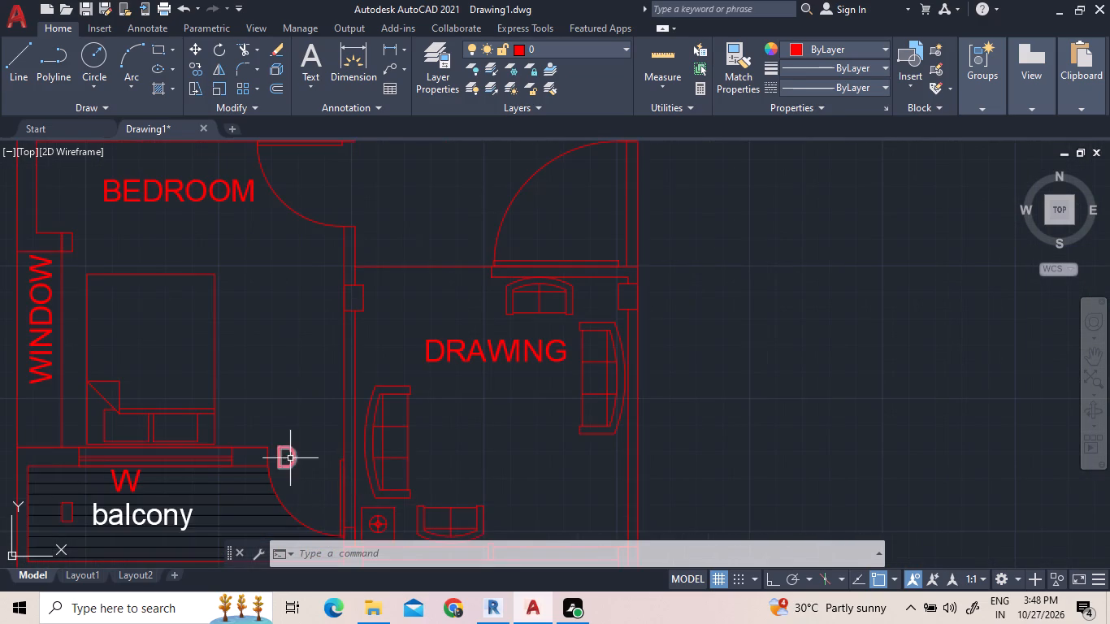
left_click(285, 445)
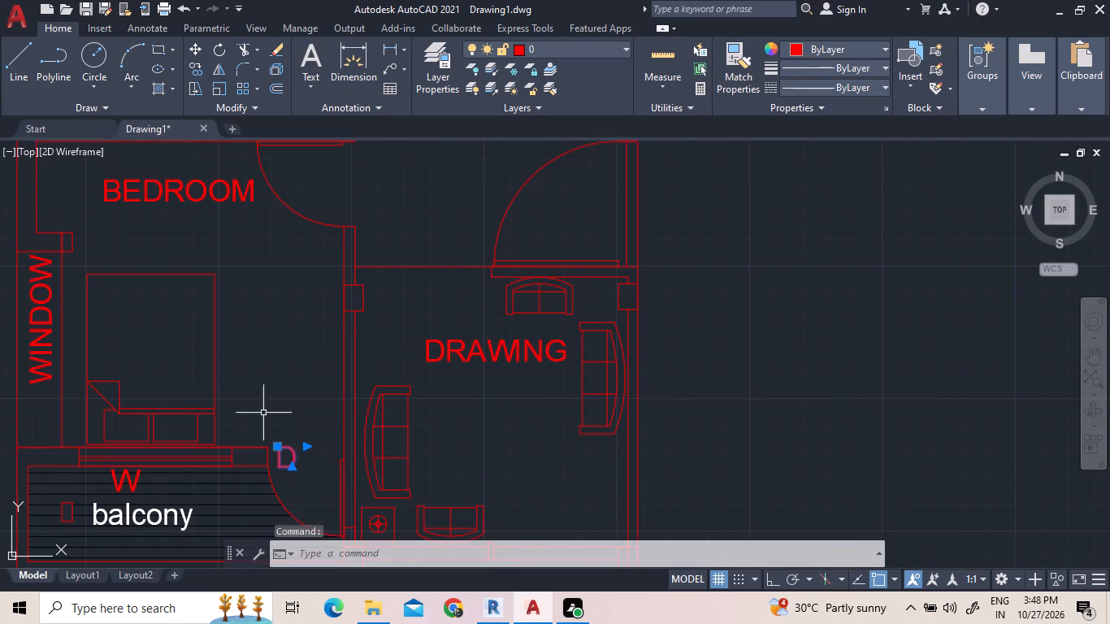
right_click(256, 399)
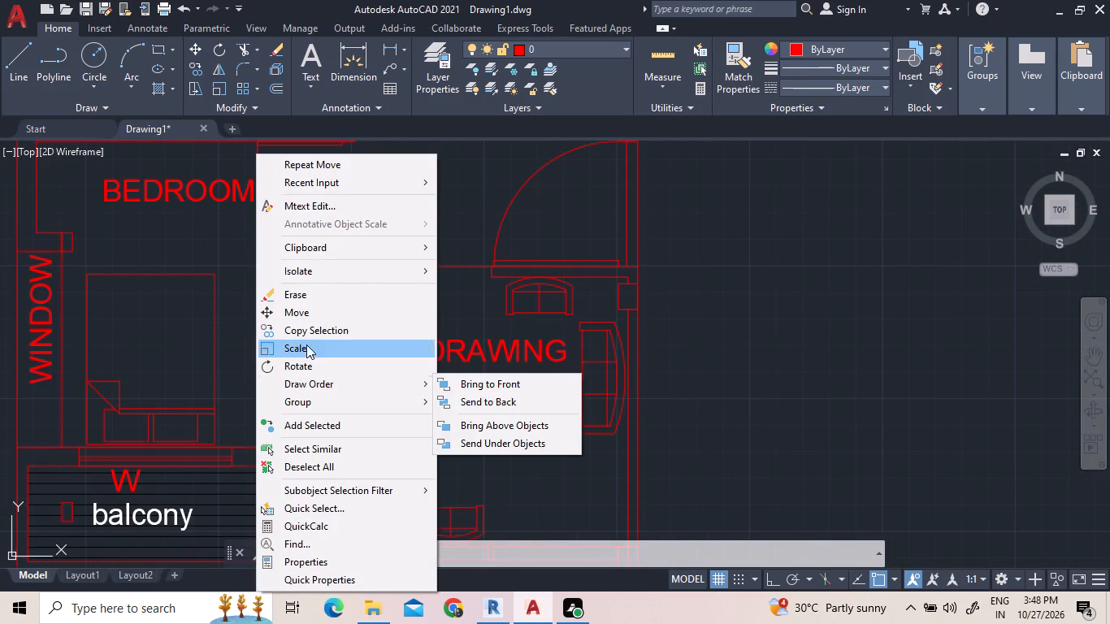
left_click(307, 331)
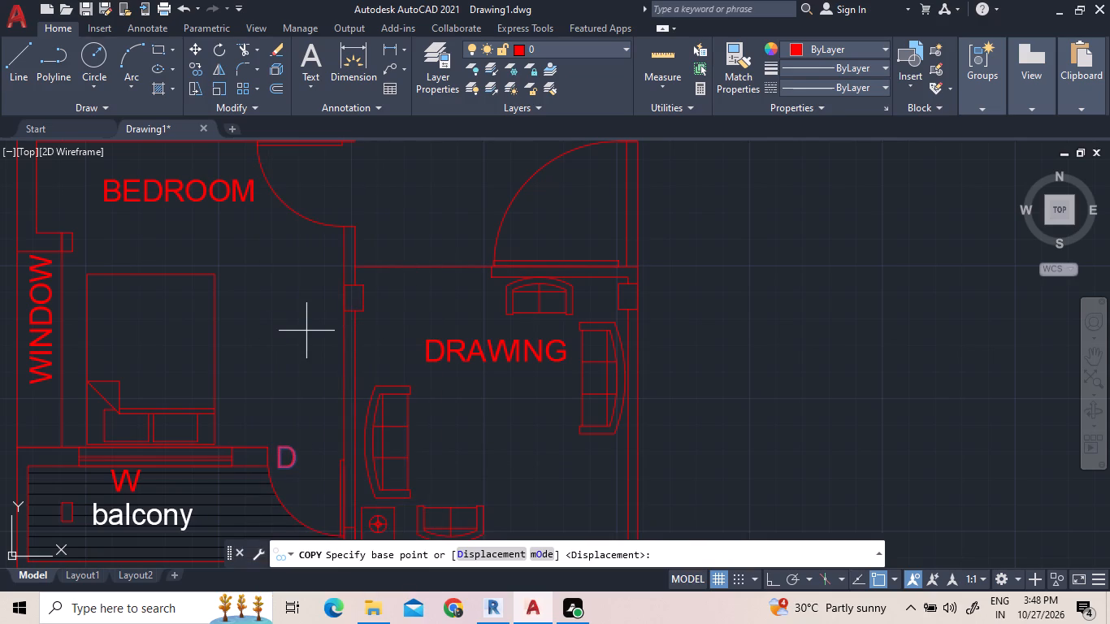
left_click(277, 448)
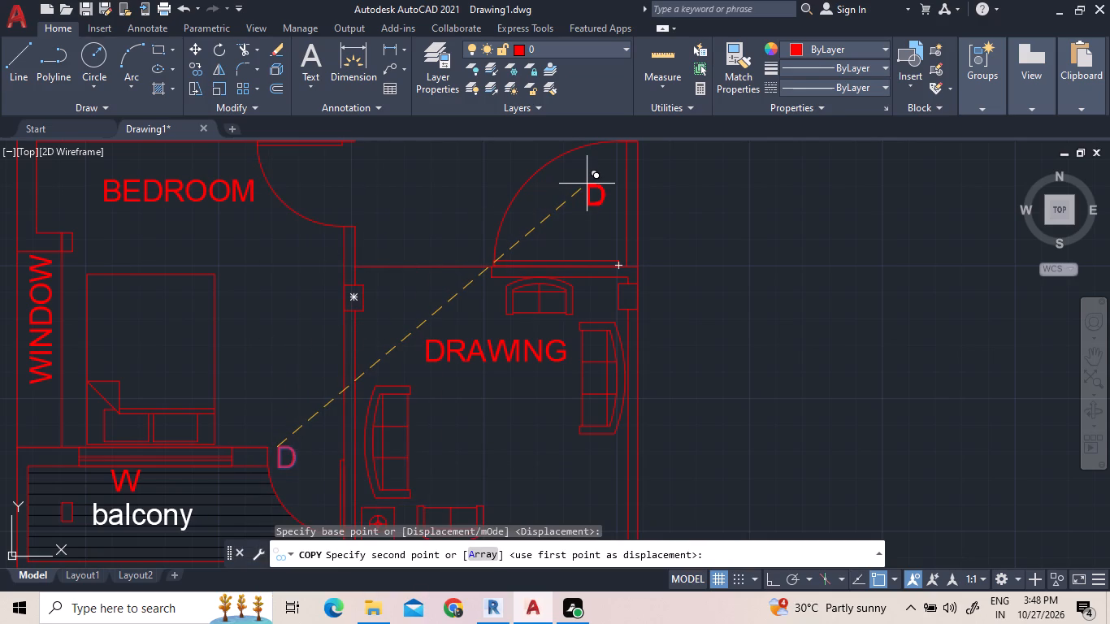
left_click(587, 184)
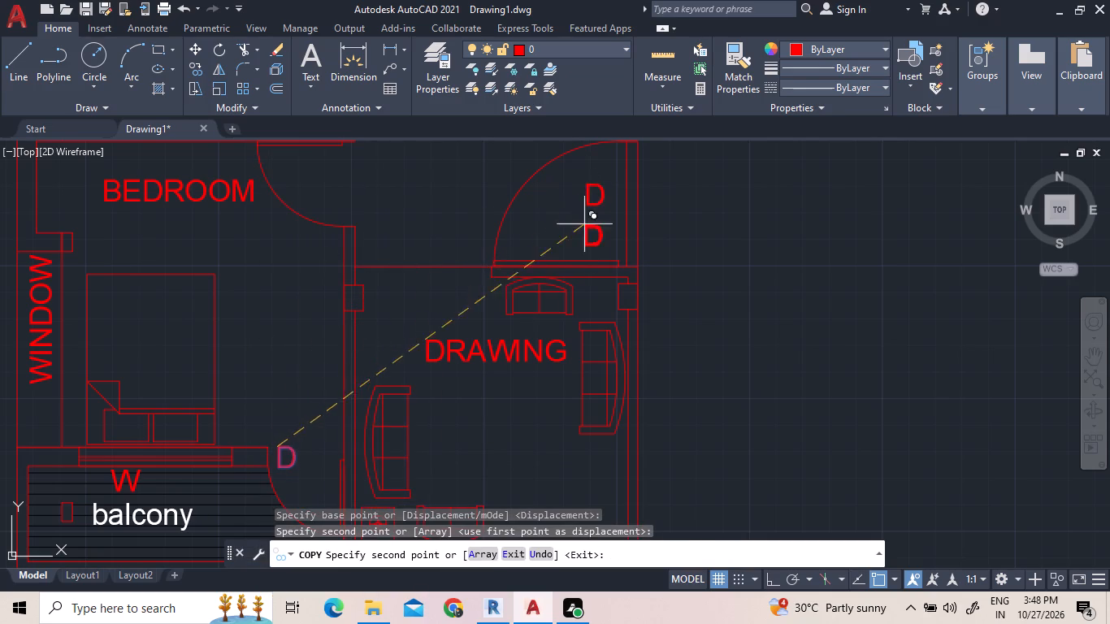
scroll(564, 292, "down", 2)
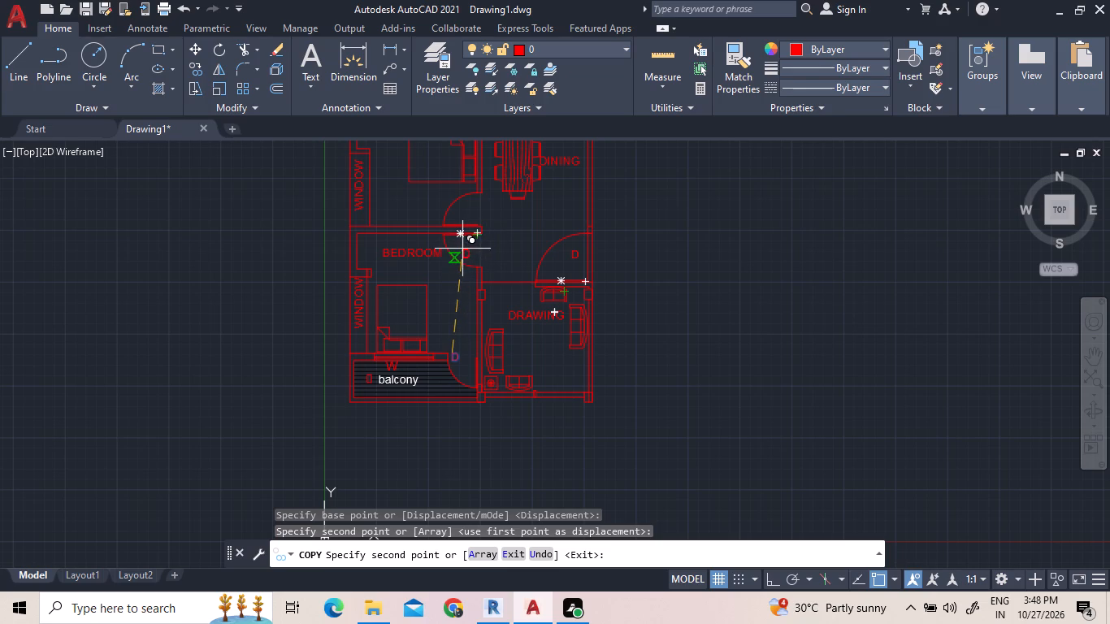
scroll(463, 252, "up", 3)
left_click(483, 223)
scroll(729, 362, "down", 3)
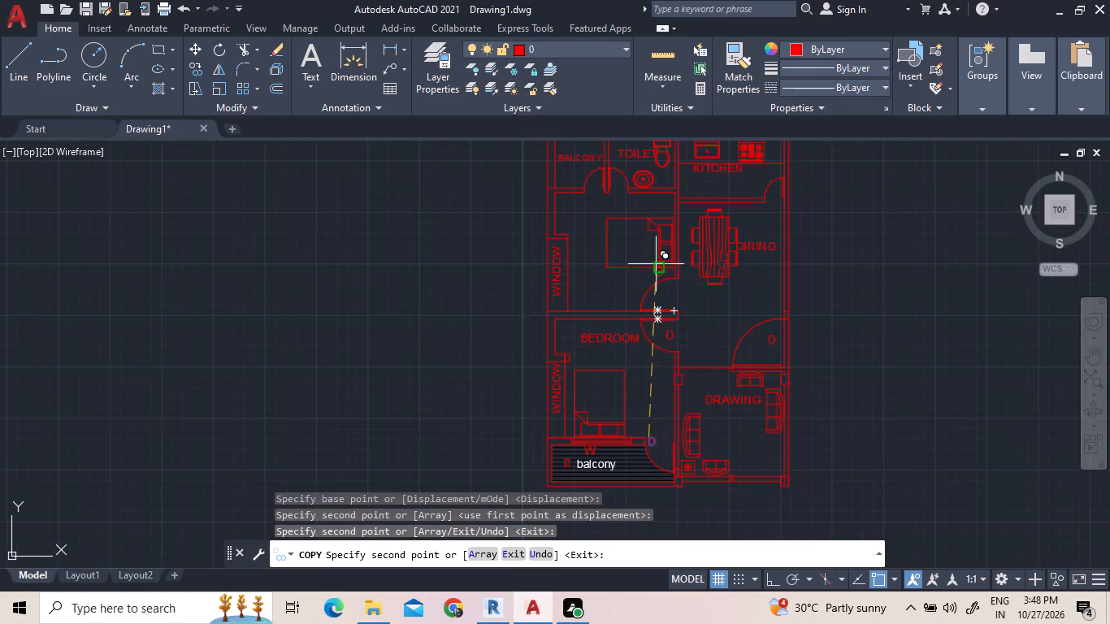
scroll(647, 293, "up", 3)
left_click(721, 283)
Place further copies of the D label at the kitchen door, the toilet door and the upper balcony door.
scroll(478, 309, "down", 3)
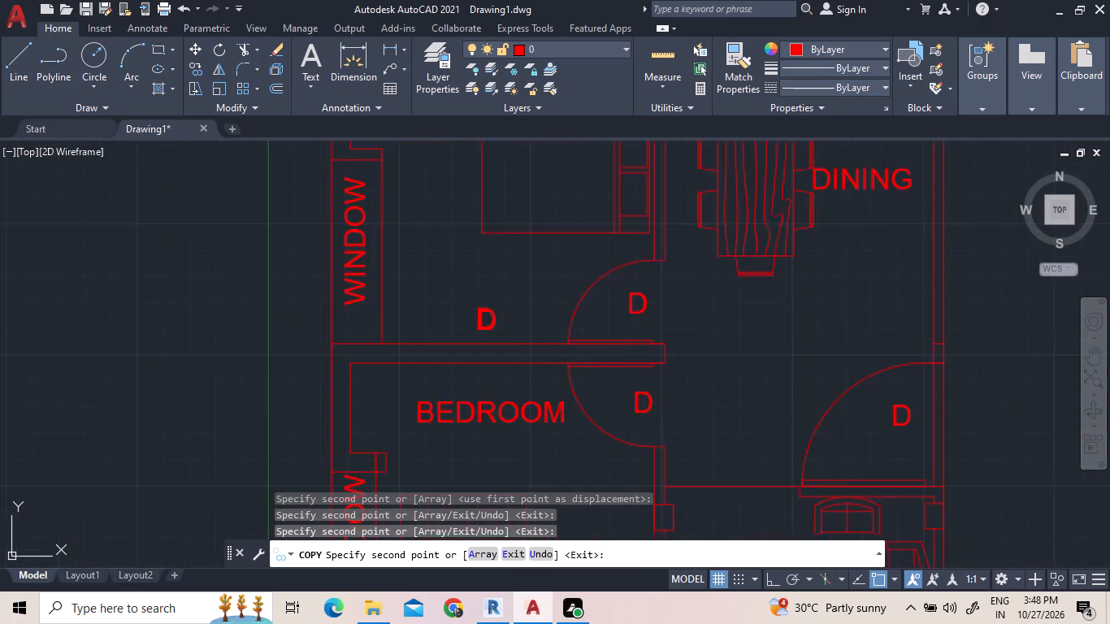
scroll(475, 311, "down", 1)
scroll(627, 195, "up", 3)
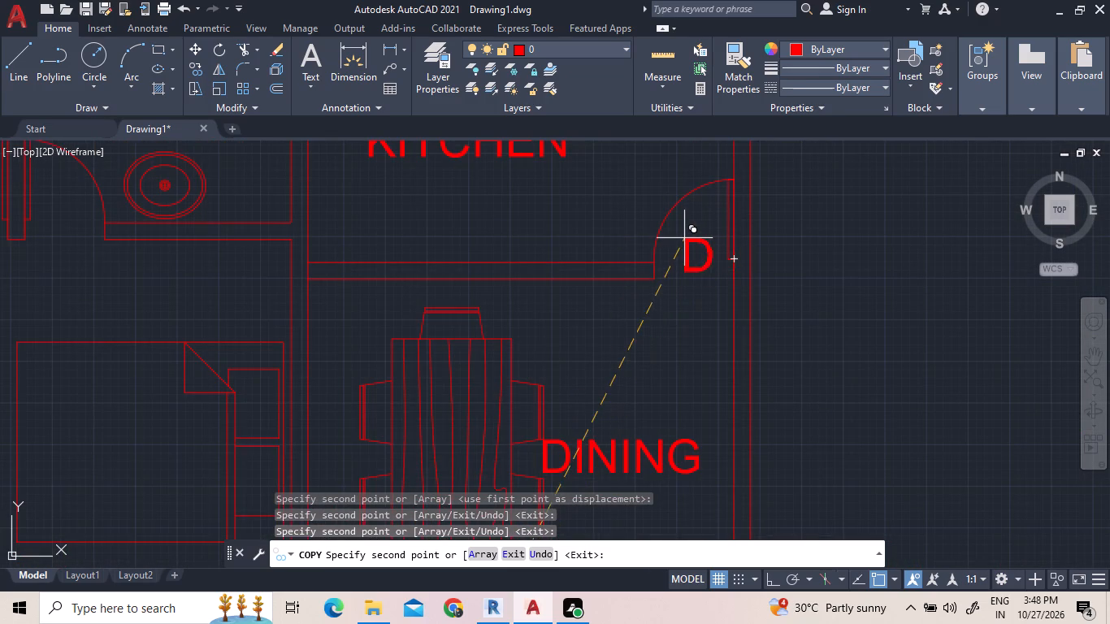
left_click(682, 237)
scroll(427, 423, "down", 2)
scroll(258, 336, "up", 3)
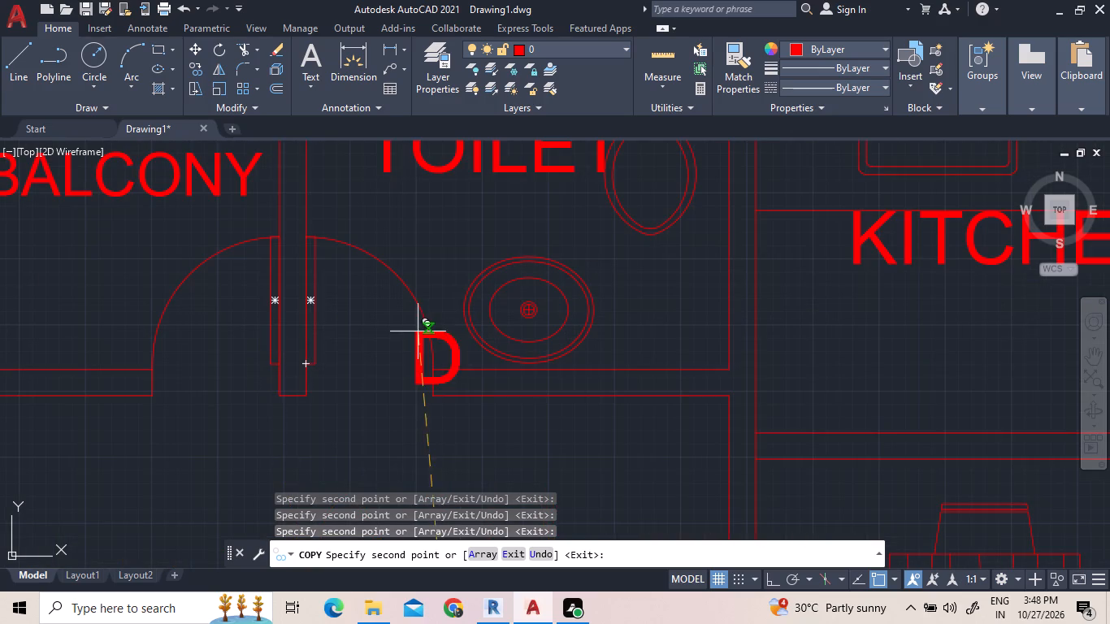
left_click(349, 331)
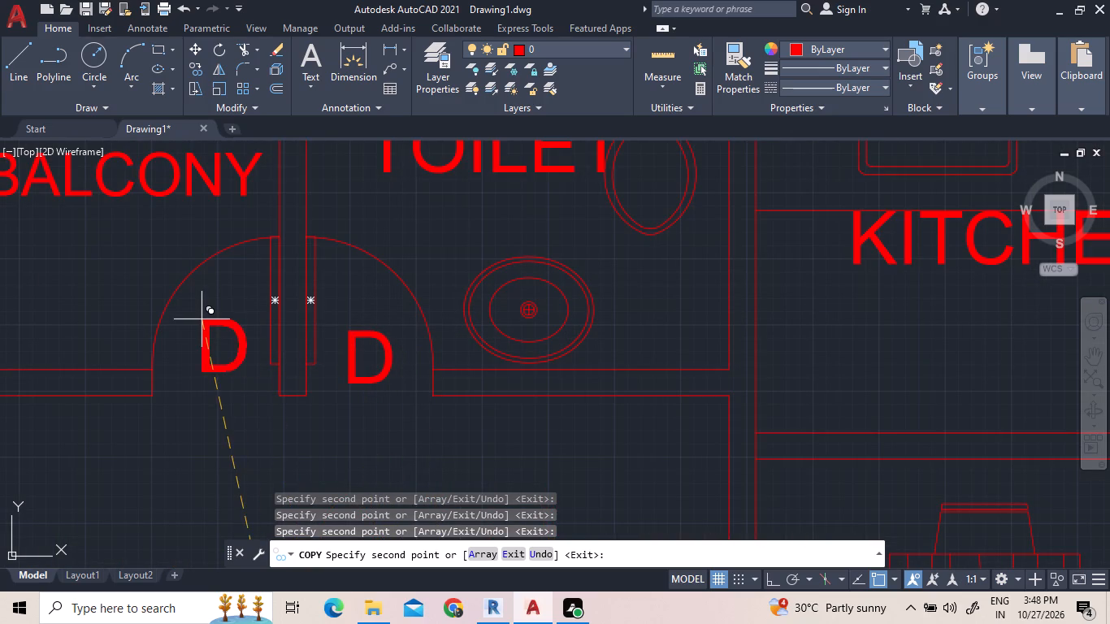
left_click(191, 323)
scroll(246, 276, "down", 4)
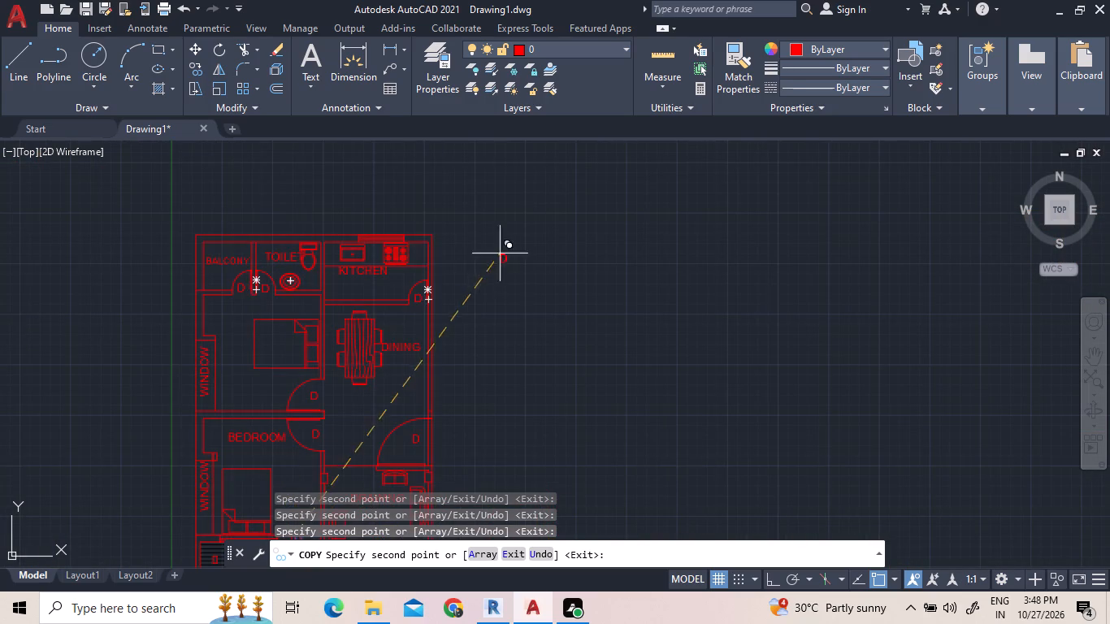
scroll(404, 269, "down", 3)
scroll(371, 387, "up", 4)
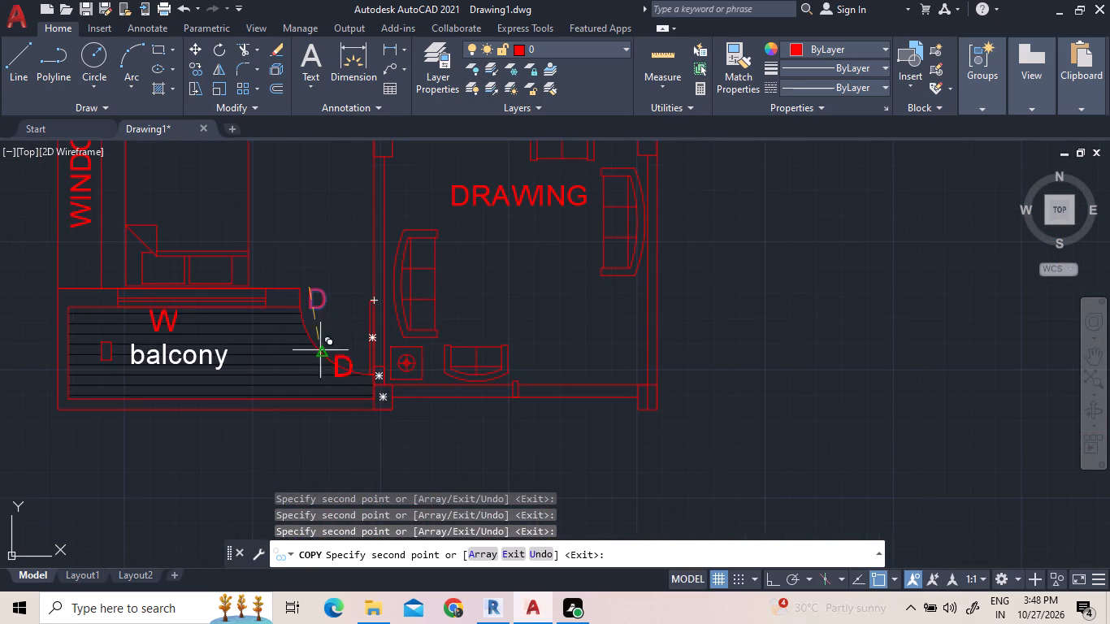
scroll(145, 332, "down", 1)
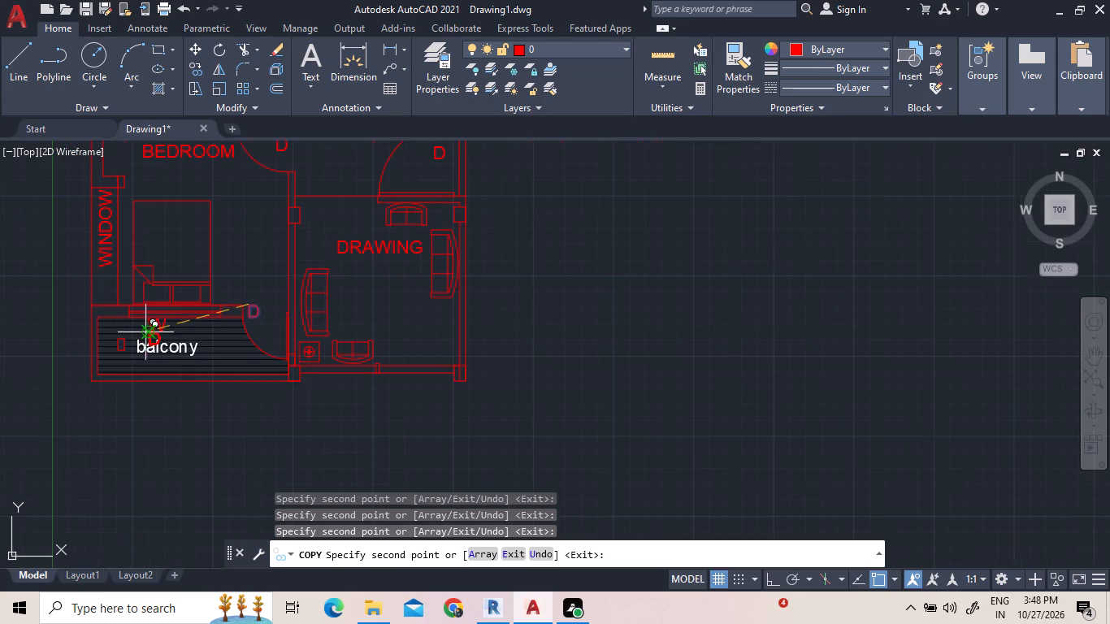
Finish copying the D door labels.
right_click(145, 429)
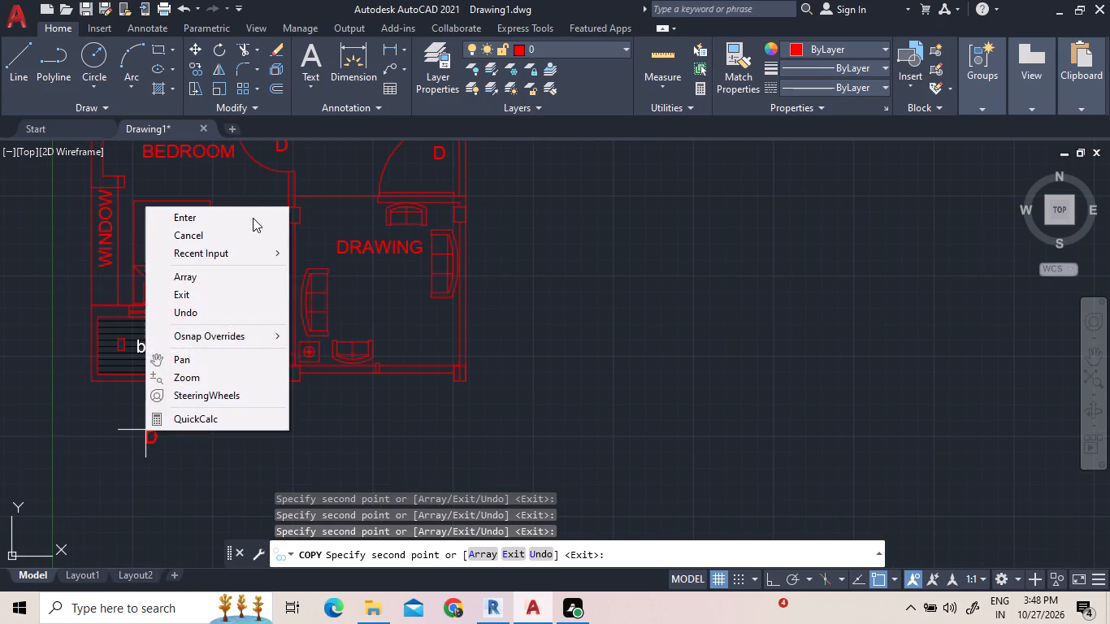
left_click(253, 218)
Trim the two outer wall lines across the door opening above the drawing room, plus the short cross line in the wall just above it.
scroll(378, 537, "down", 2)
scroll(414, 372, "up", 1)
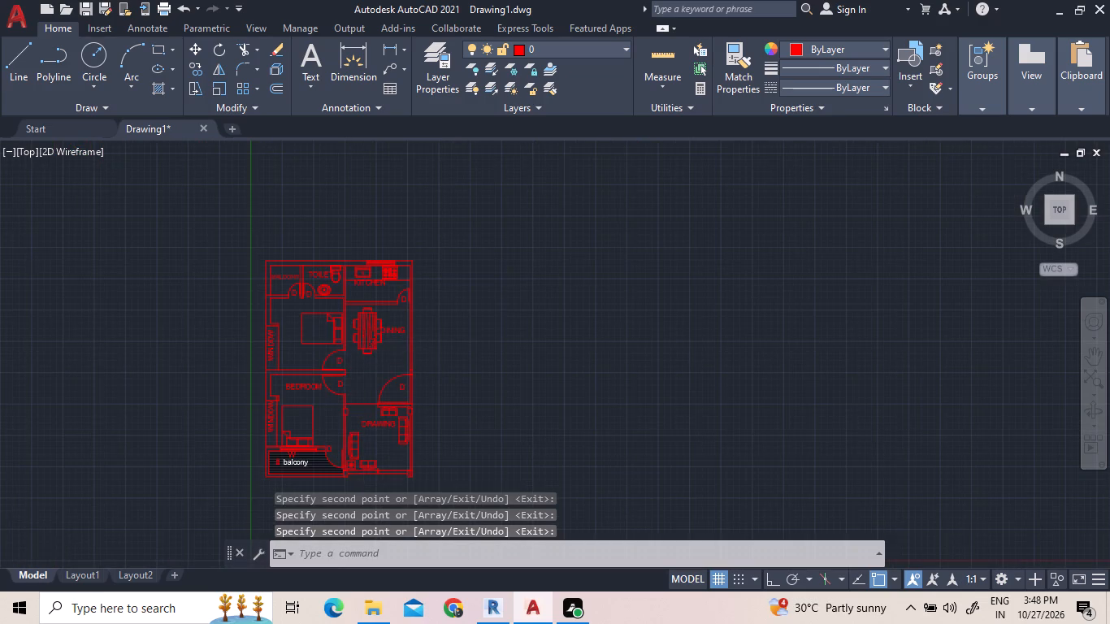
scroll(416, 401, "up", 3)
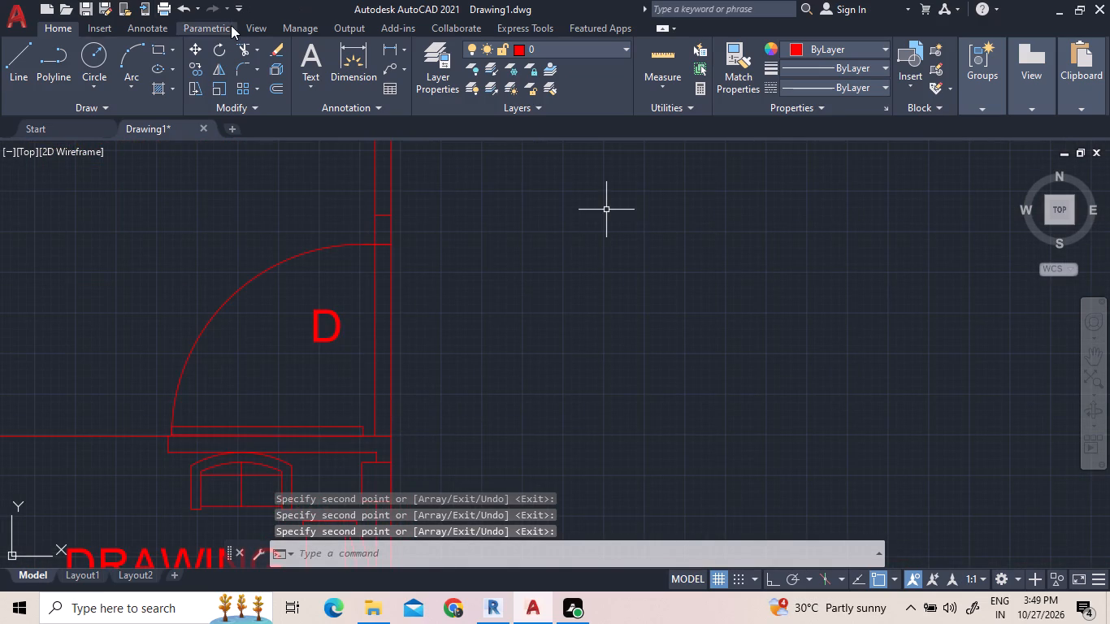
left_click(243, 42)
left_click(397, 282)
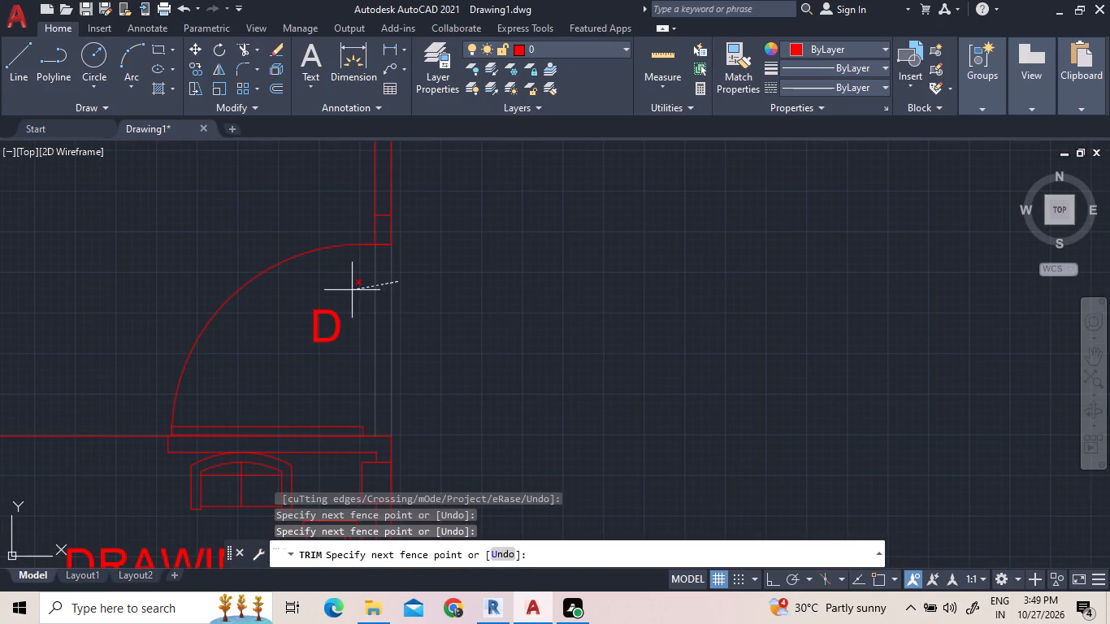
left_click(351, 290)
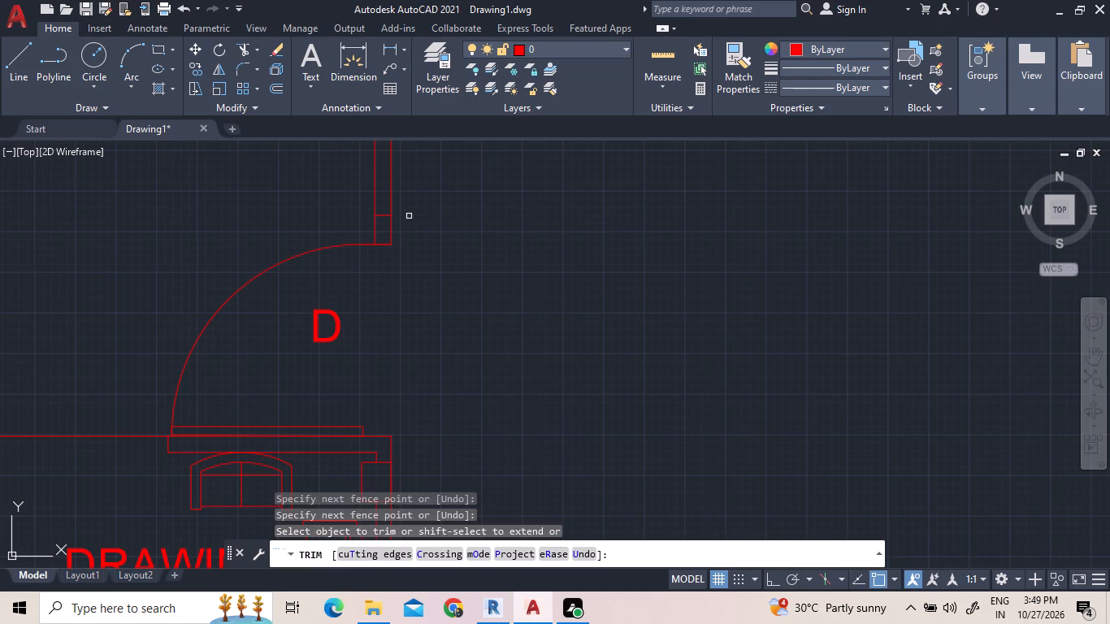
left_click(379, 216)
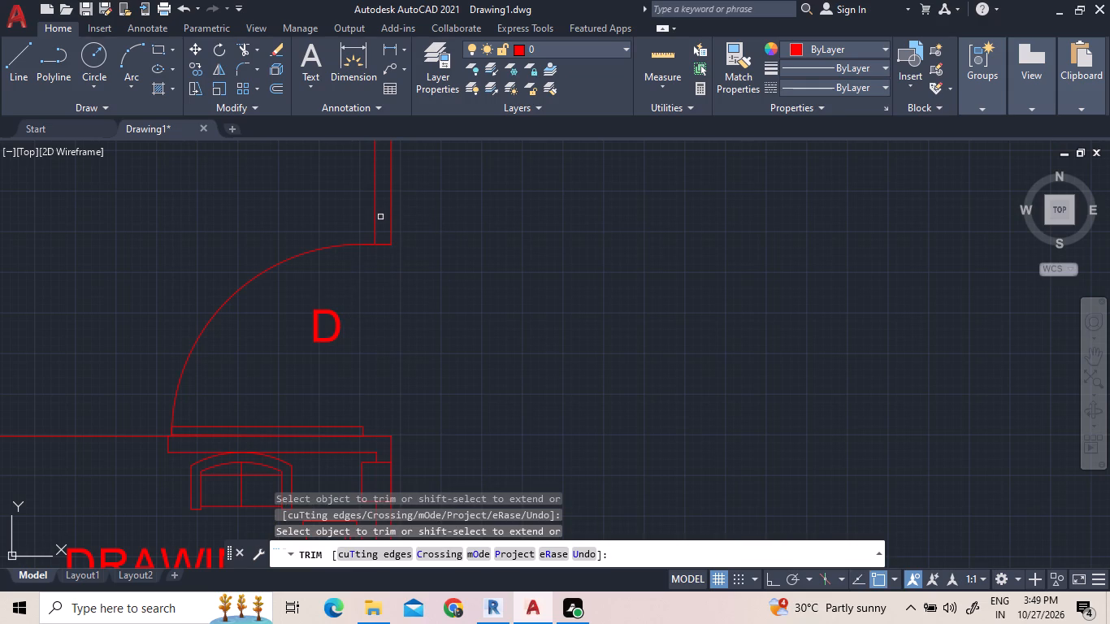
scroll(515, 366, "down", 4)
scroll(442, 245, "up", 1)
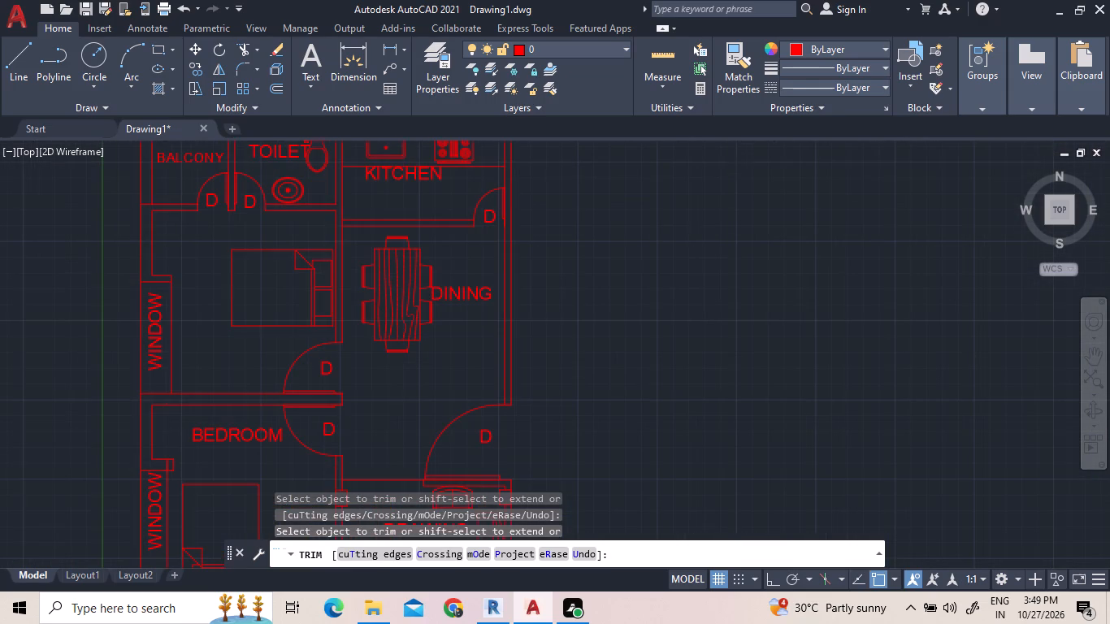
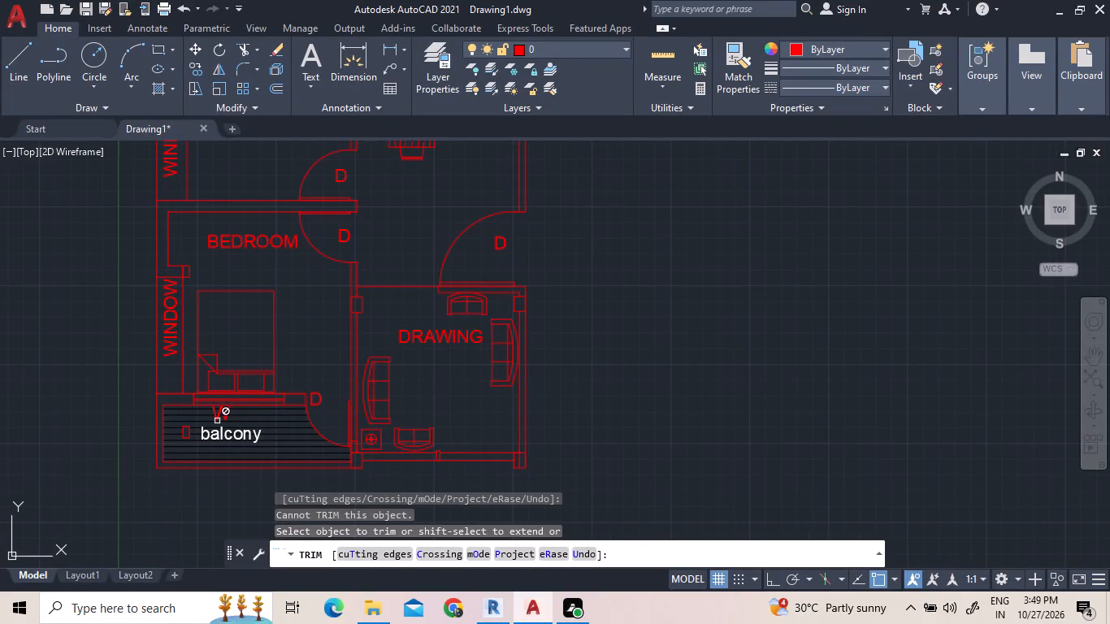
Finish trimming the wall lines around the door opening above the drawing room.
right_click(431, 374)
left_click(493, 155)
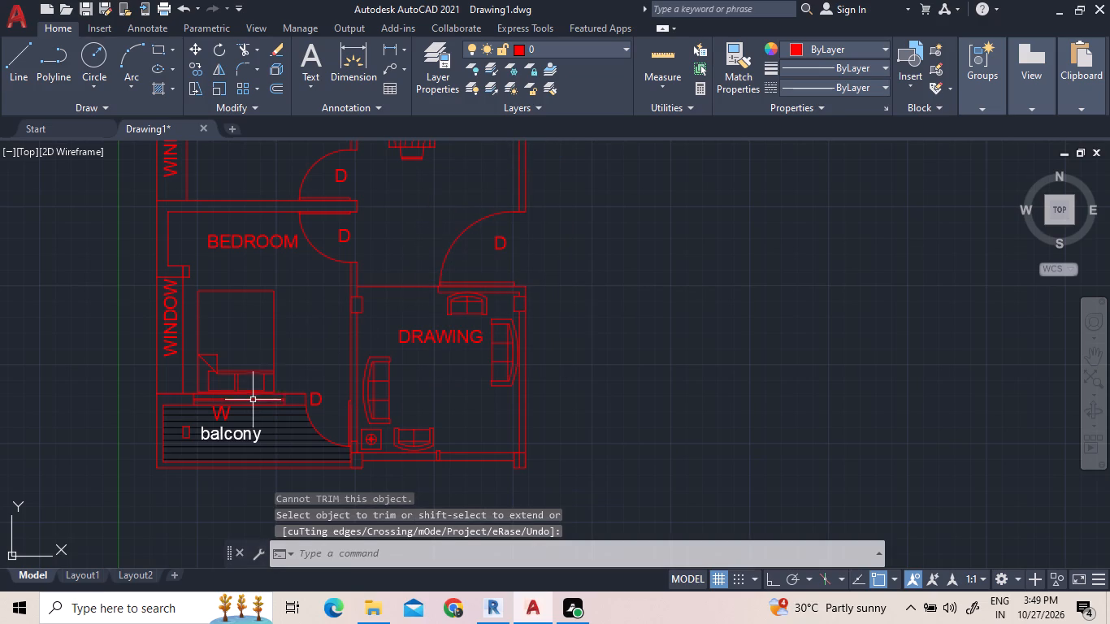
Move the W label from the bedroom's balcony window to just below the drawing room's lower wall, under the window half nearer the balcony.
left_click(226, 415)
right_click(223, 417)
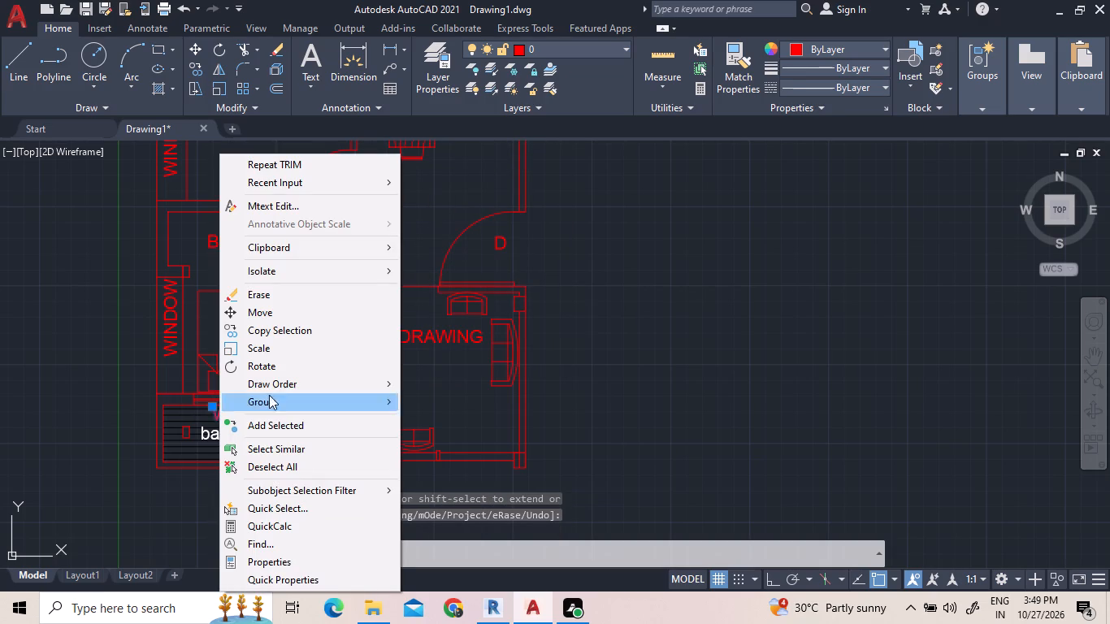
left_click(268, 321)
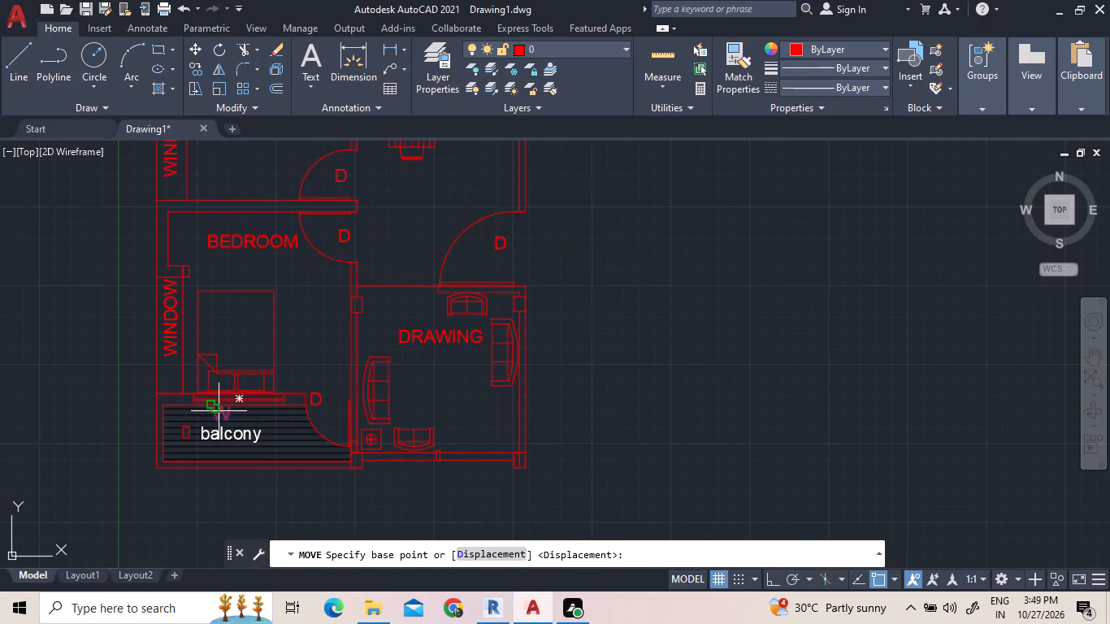
left_click(221, 412)
scroll(440, 482, "up", 2)
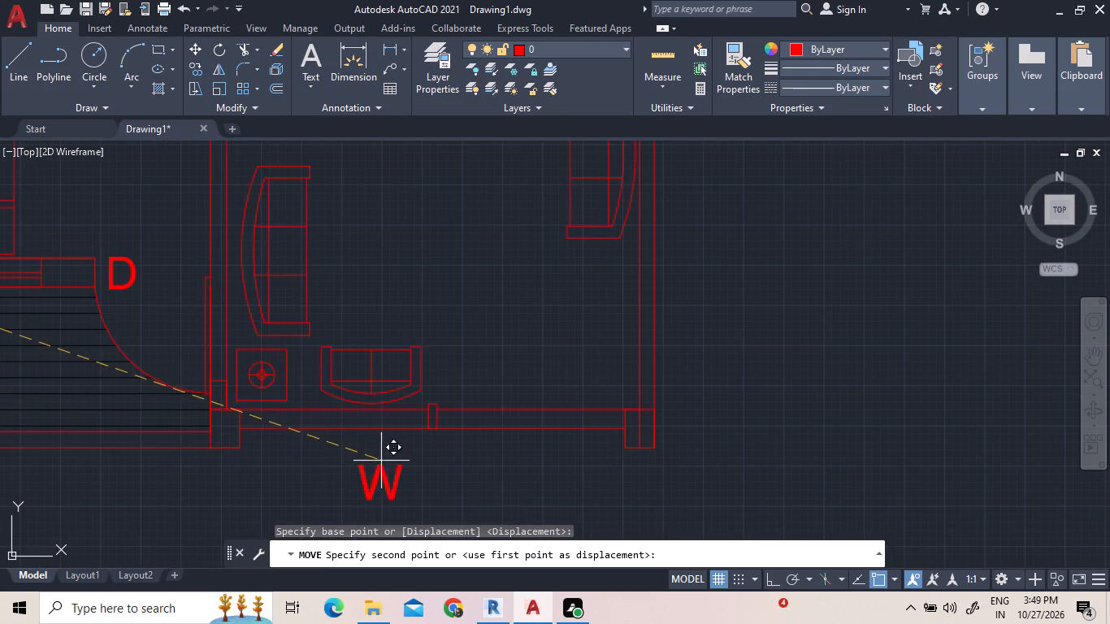
left_click(336, 427)
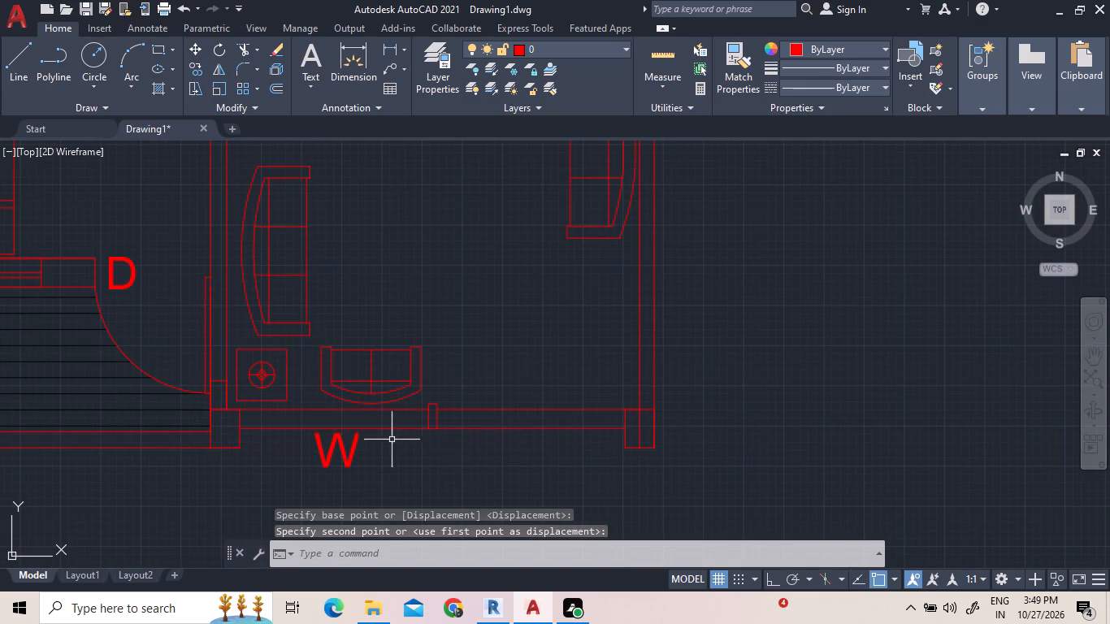
Copy the W label below the other half of the drawing room window and back beneath the bedroom's balcony window.
scroll(462, 485, "down", 2)
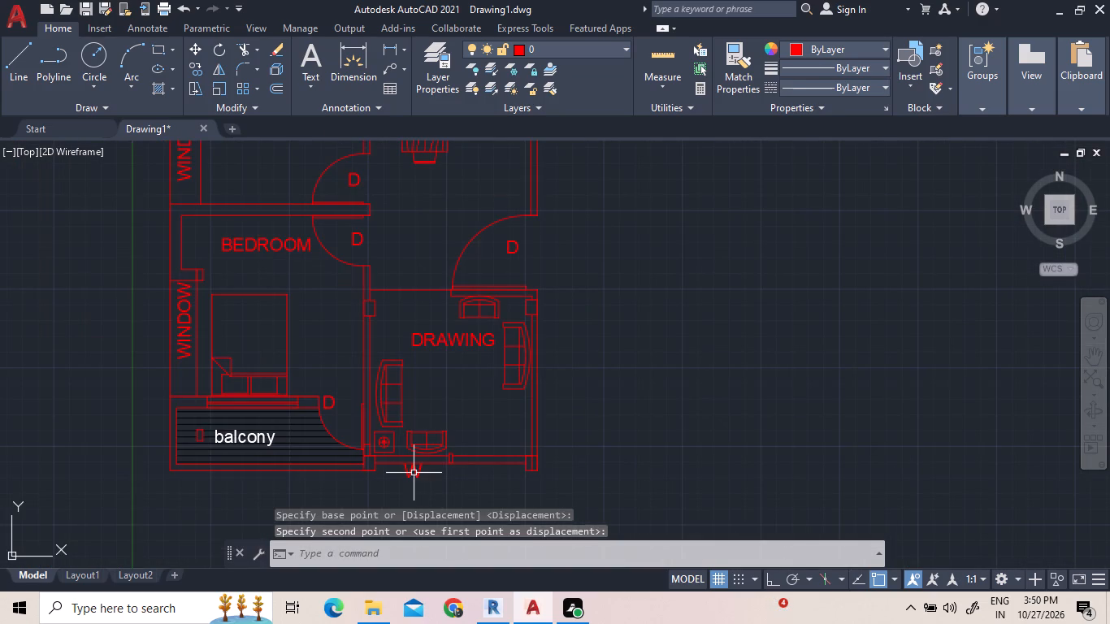
left_click(414, 466)
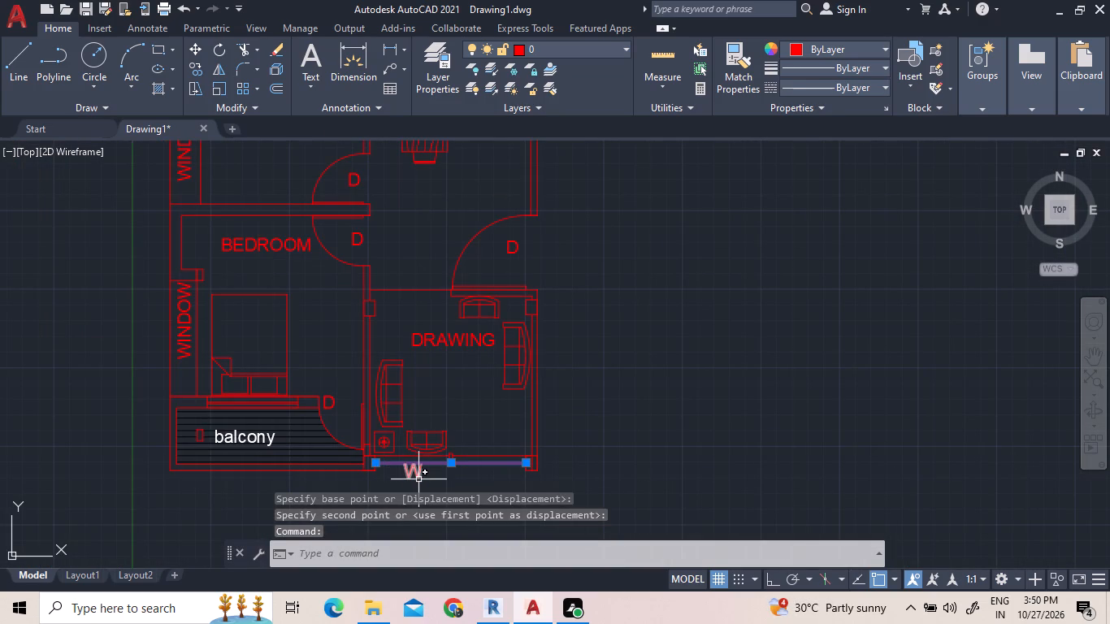
key("Escape")
left_click(416, 474)
right_click(416, 472)
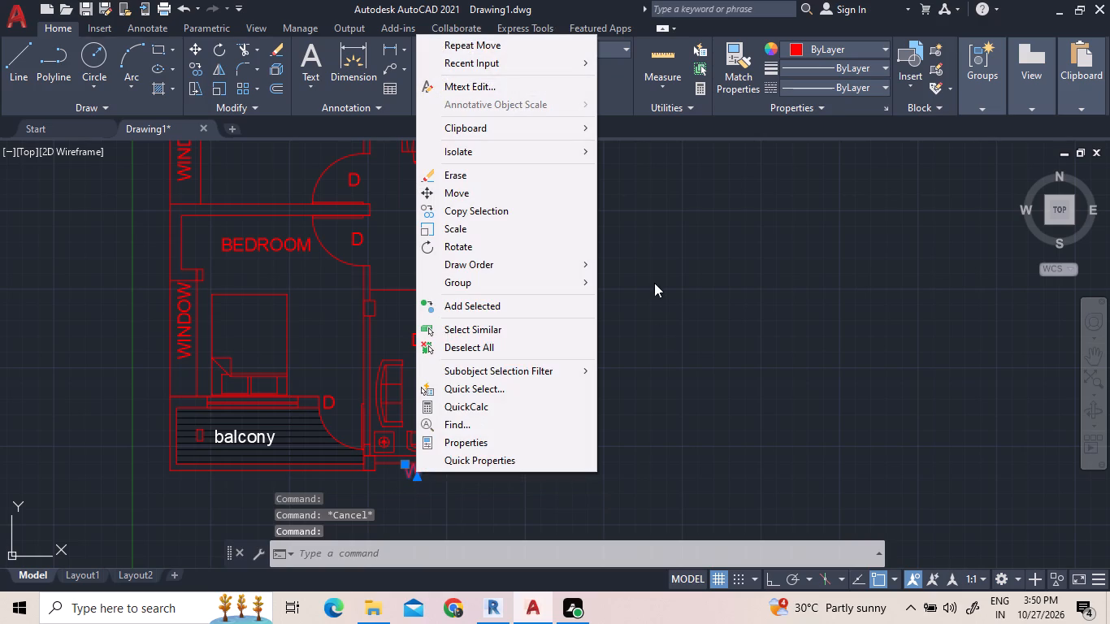
left_click(522, 209)
scroll(449, 474, "up", 2)
left_click(358, 475)
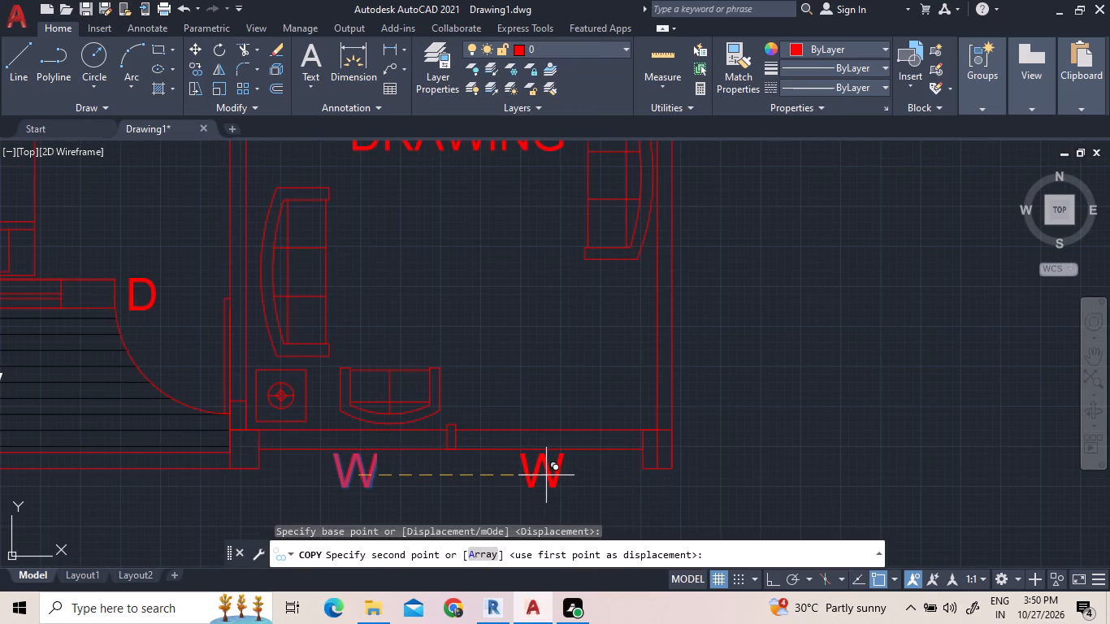
left_click(546, 475)
scroll(279, 461, "down", 2)
scroll(166, 410, "up", 2)
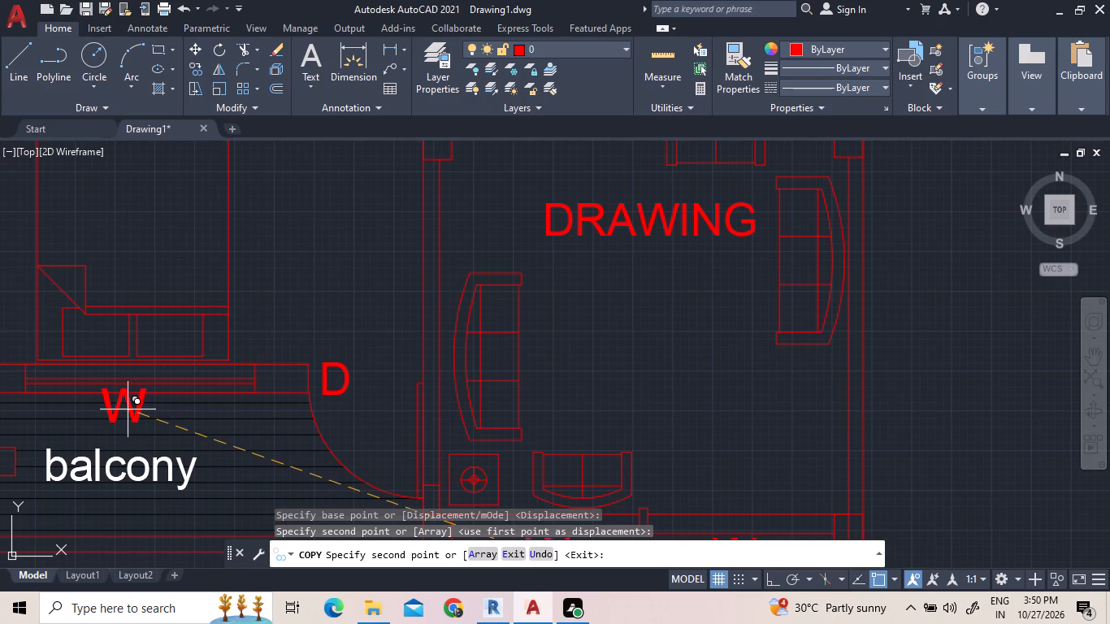
left_click(128, 419)
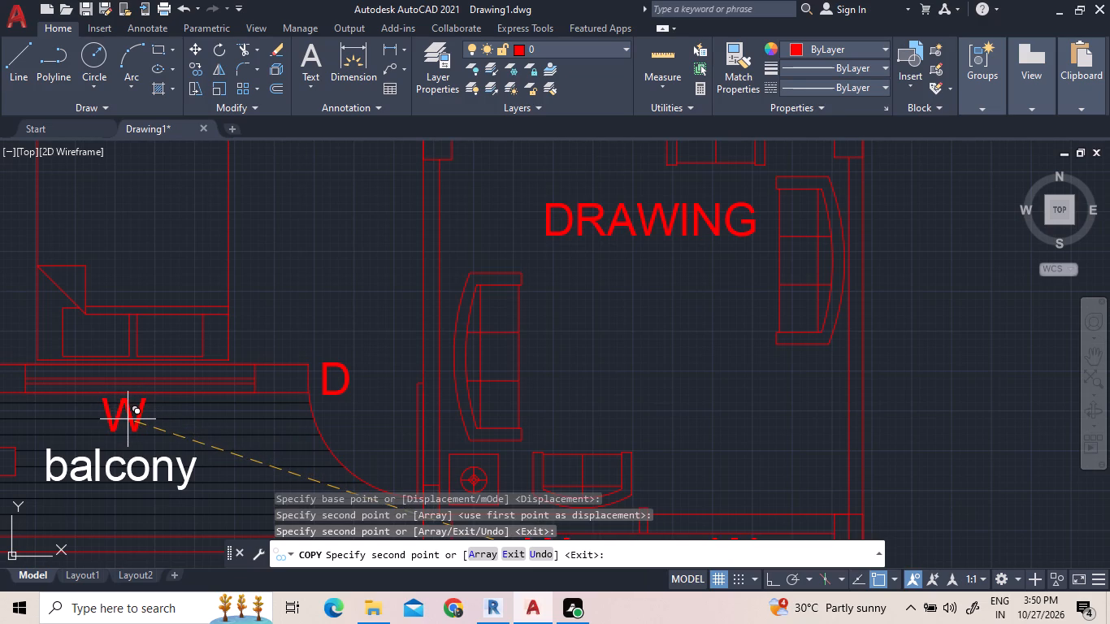
Place another copy of the W label above the kitchen window and finish copying.
scroll(423, 593, "down", 2)
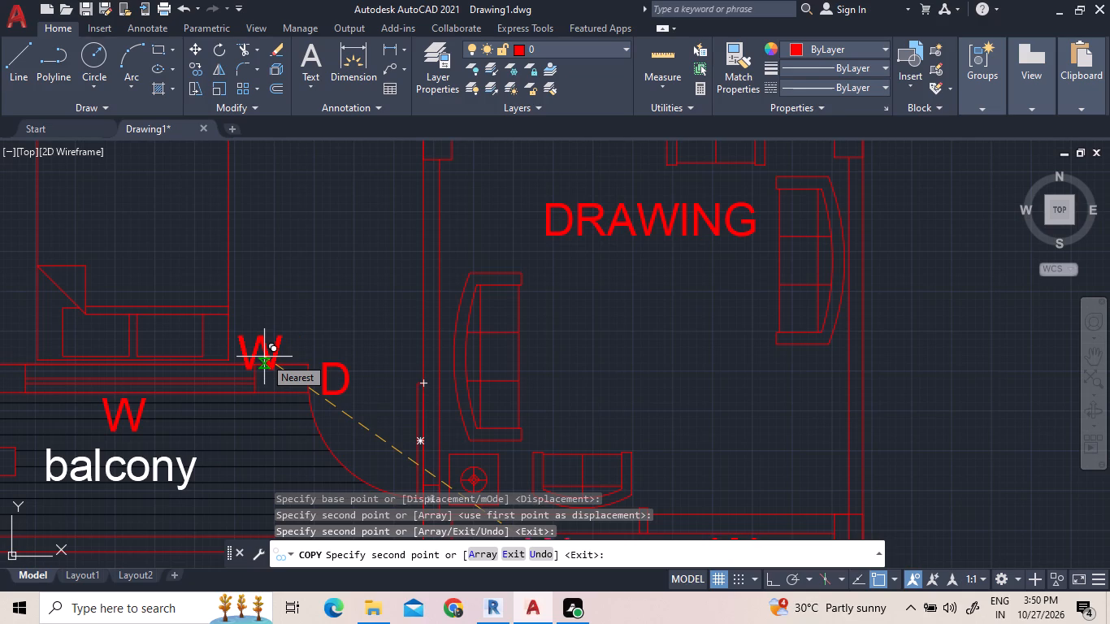
scroll(264, 357, "down", 2)
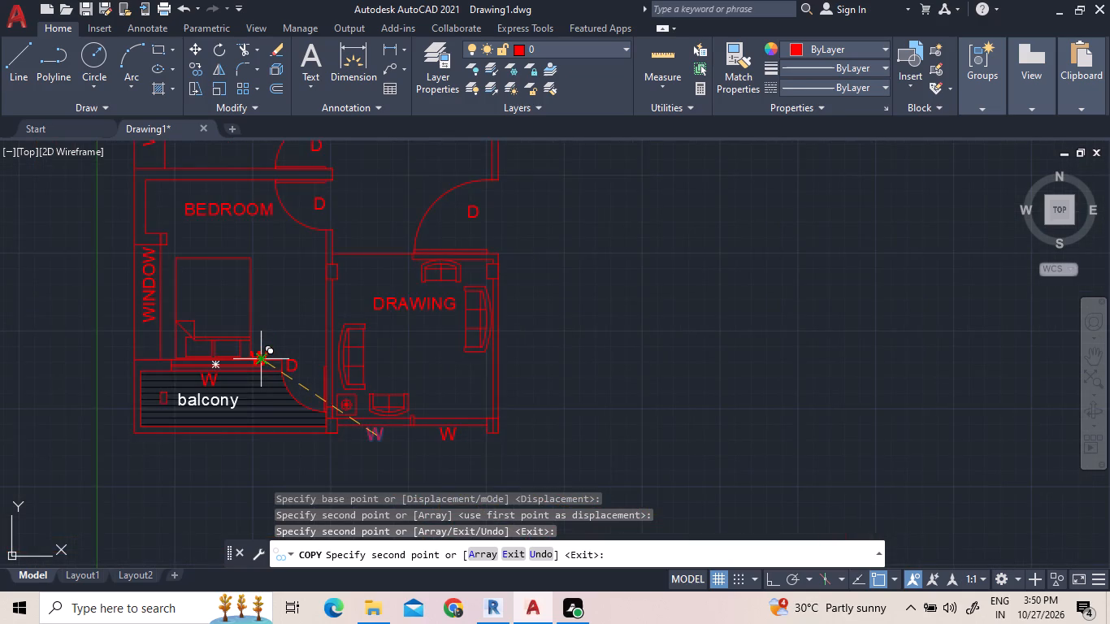
scroll(264, 357, "down", 2)
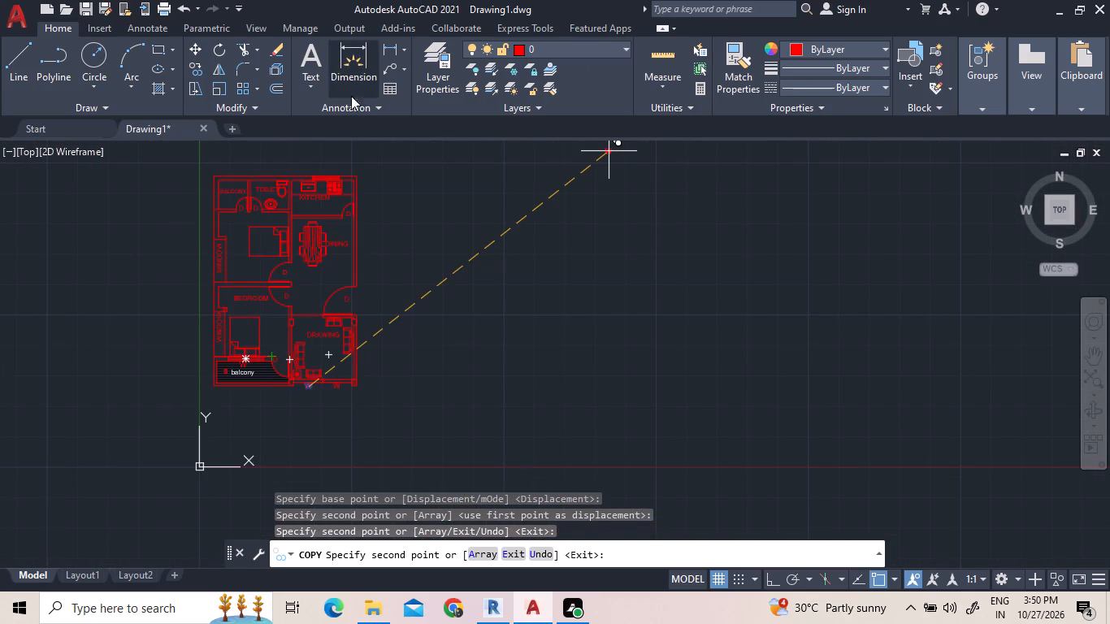
scroll(346, 145, "up", 3)
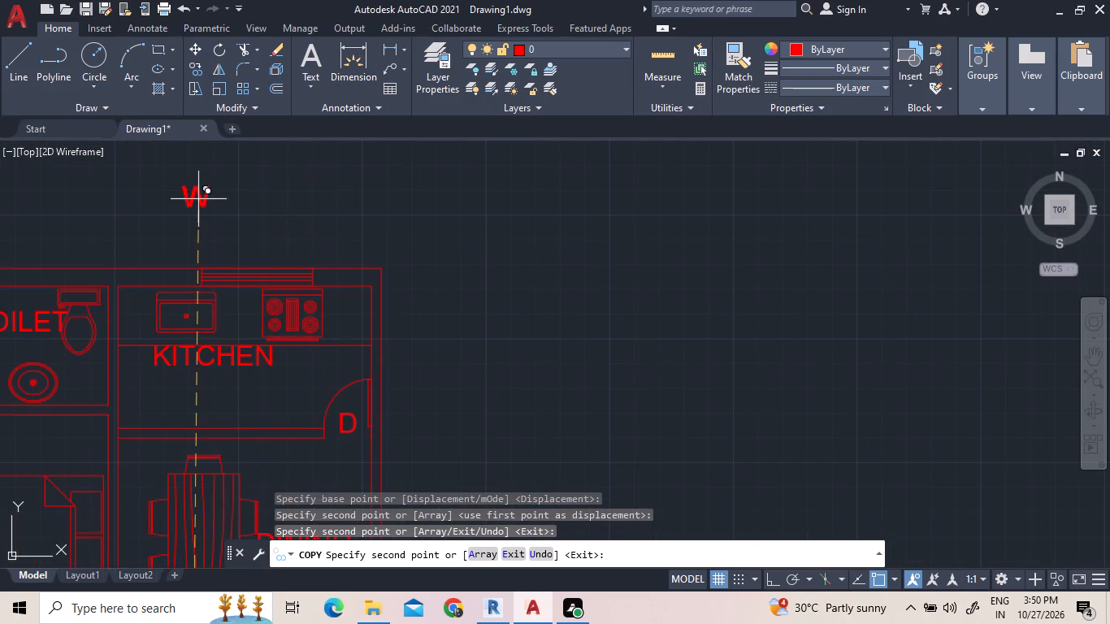
left_click(254, 250)
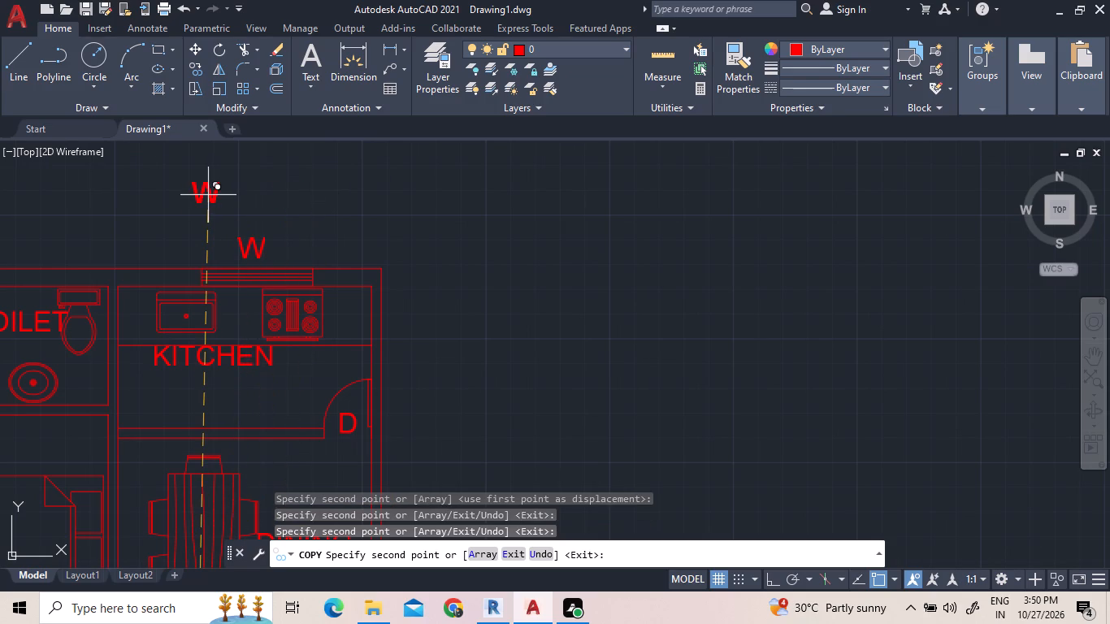
scroll(210, 204, "down", 2)
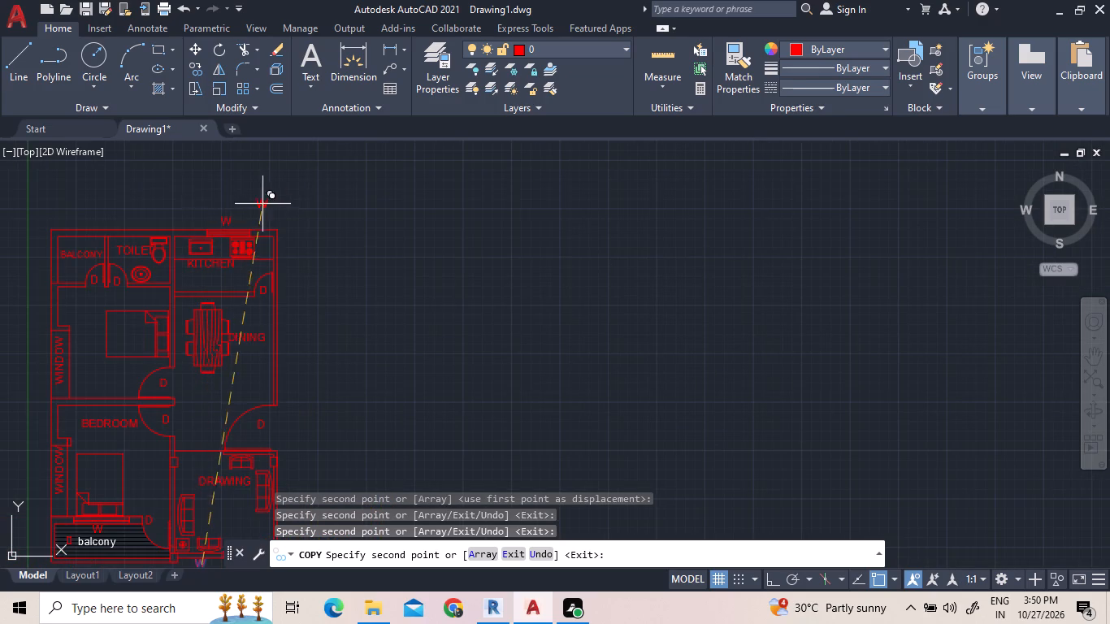
right_click(345, 288)
left_click(358, 298)
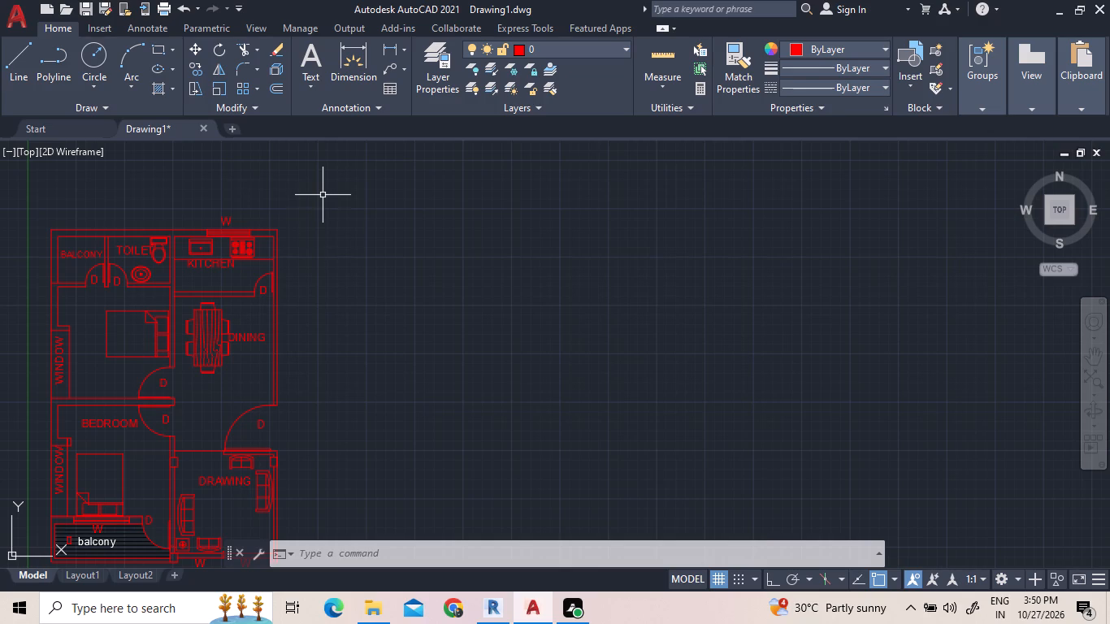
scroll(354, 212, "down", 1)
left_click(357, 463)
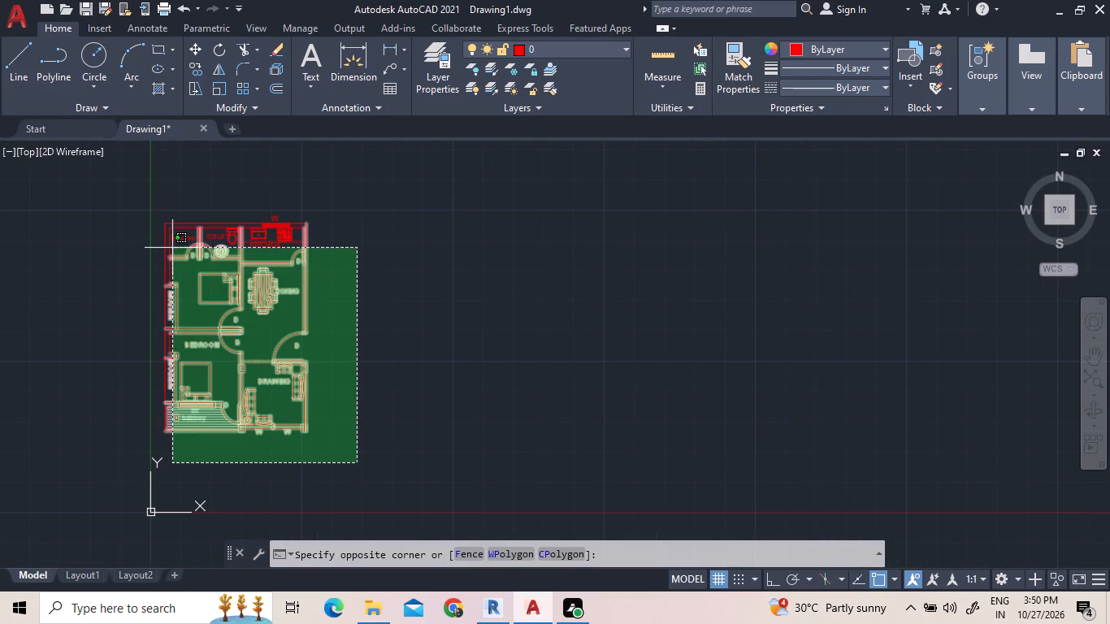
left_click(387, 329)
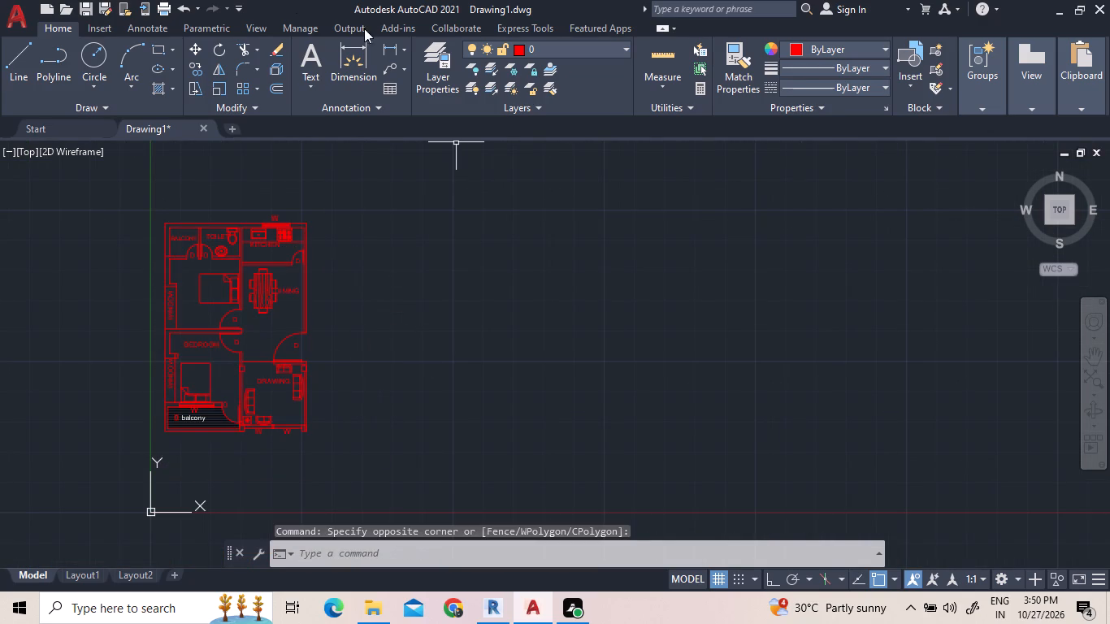
Draw a horizontal 7'6" line outward from the outer face of the drawing room's lower outer corner column, with Ortho on.
left_click(22, 45)
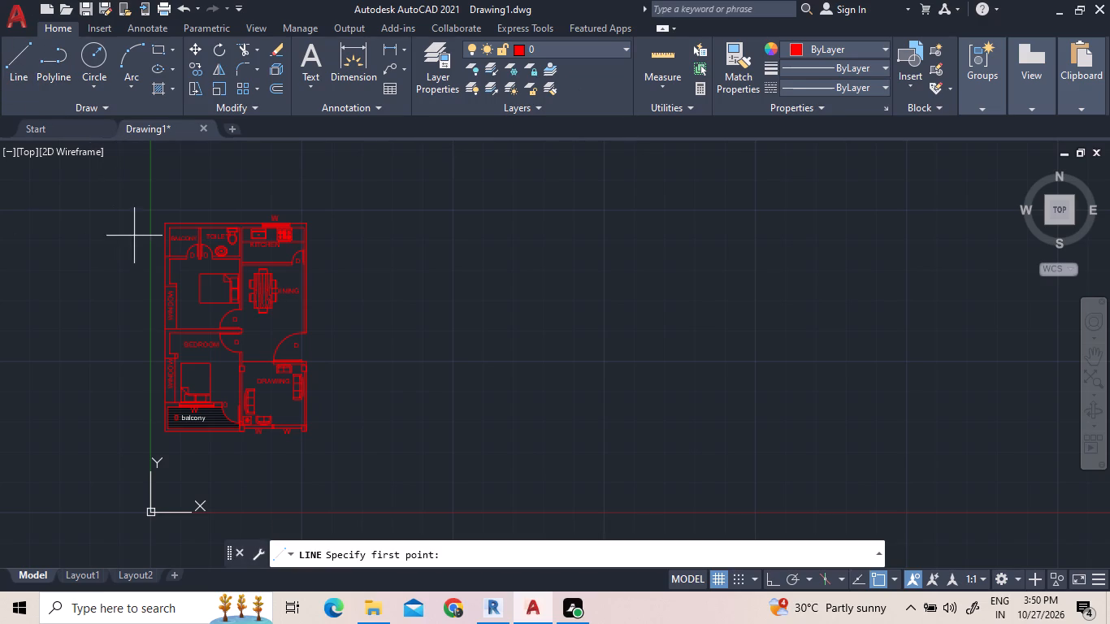
scroll(314, 431, "up", 4)
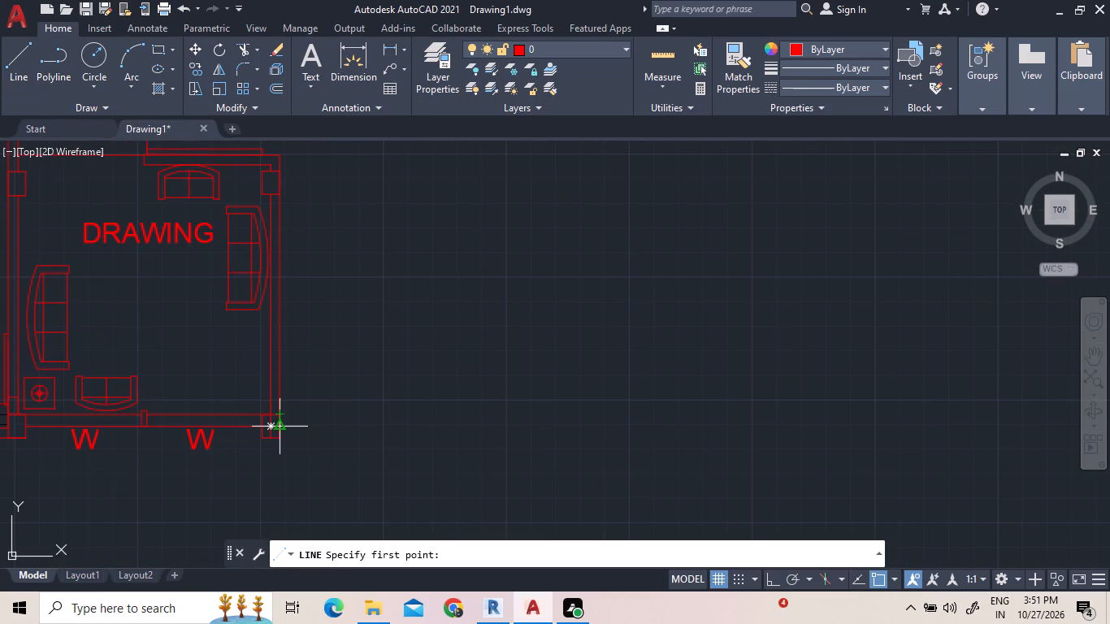
left_click(284, 422)
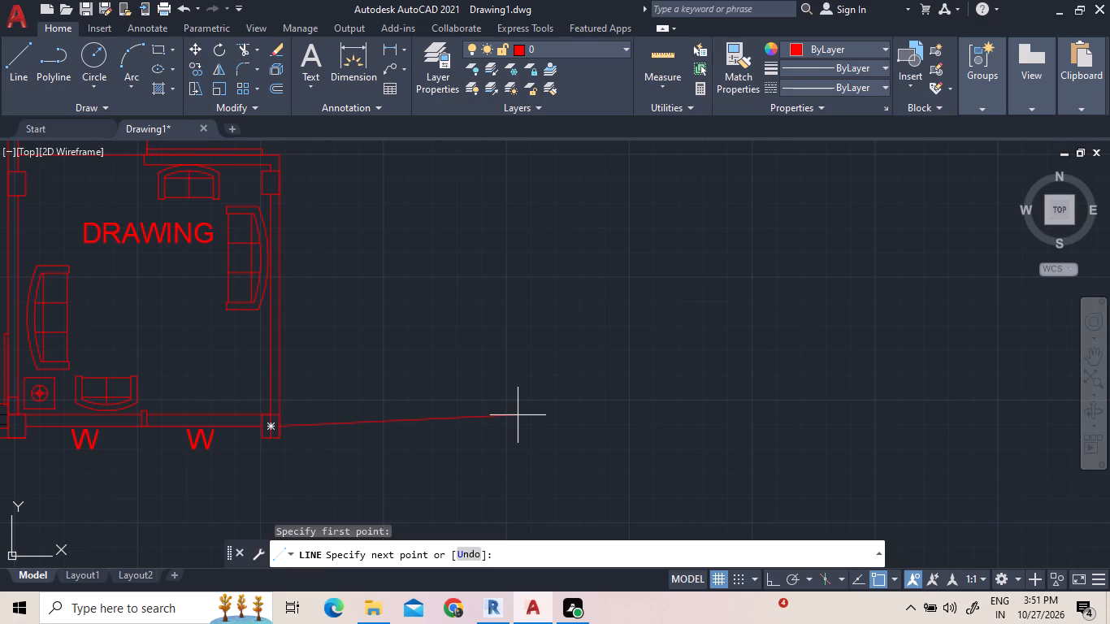
key("F8")
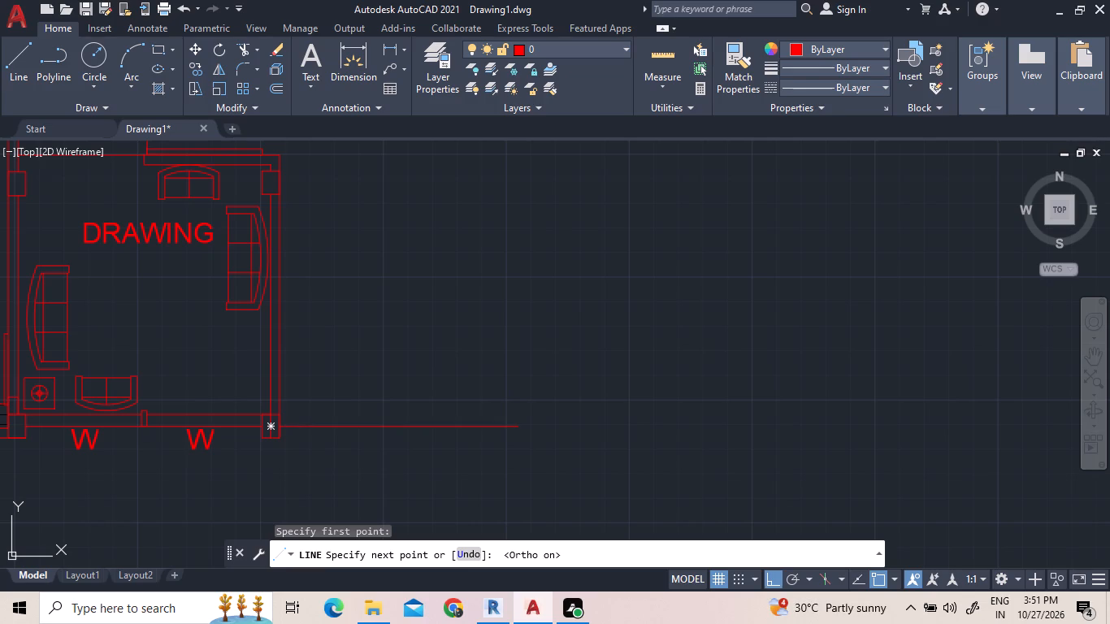
type("7'")
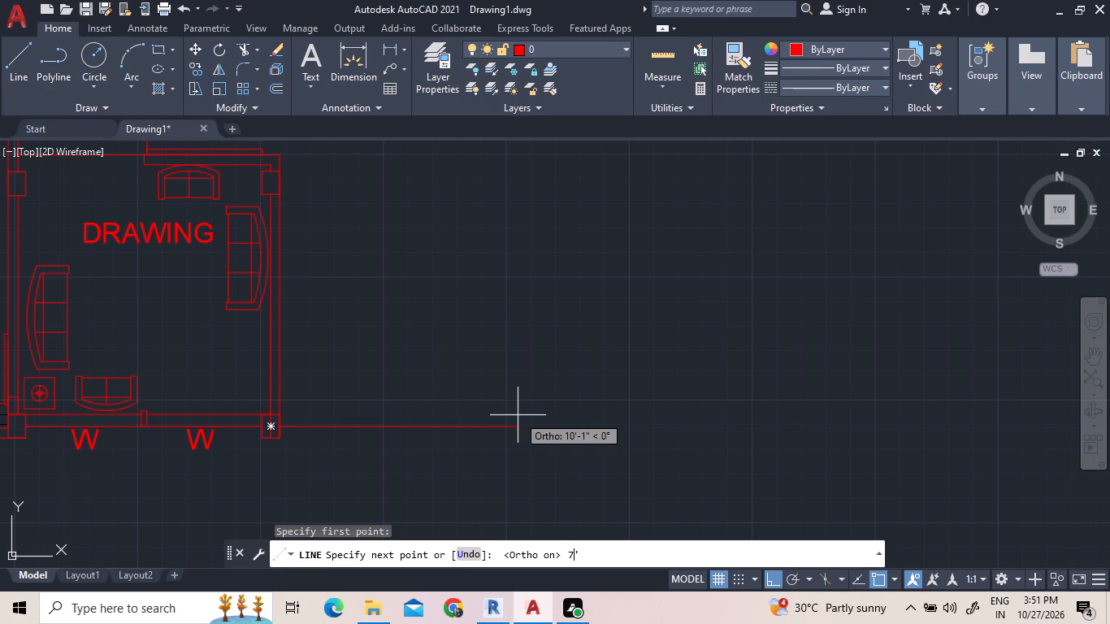
type("6\"")
key("Return")
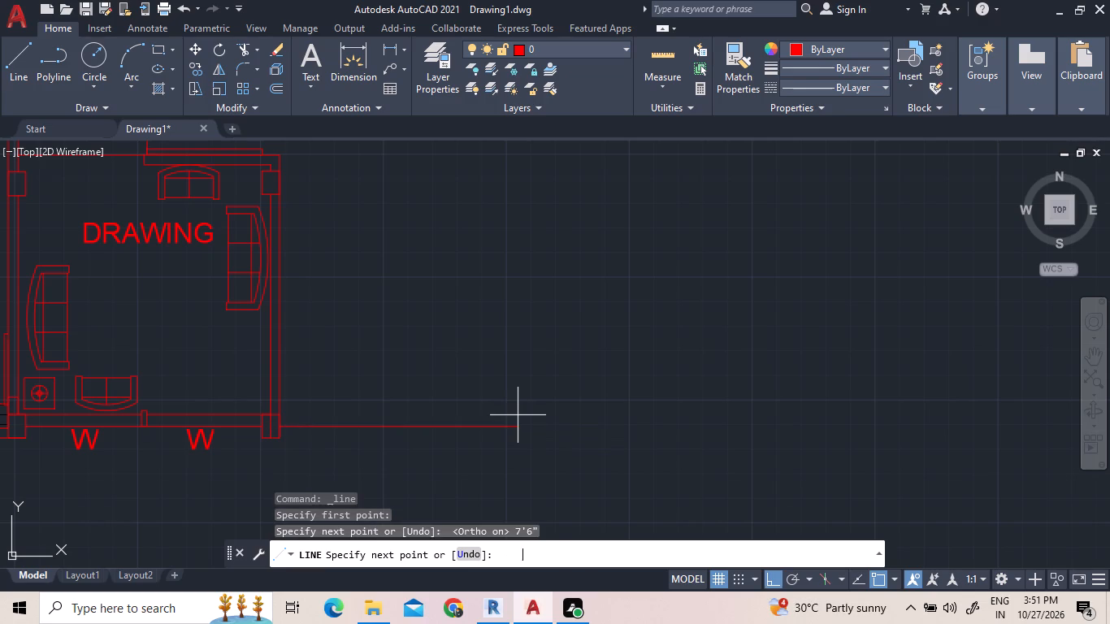
right_click(515, 210)
left_click(531, 227)
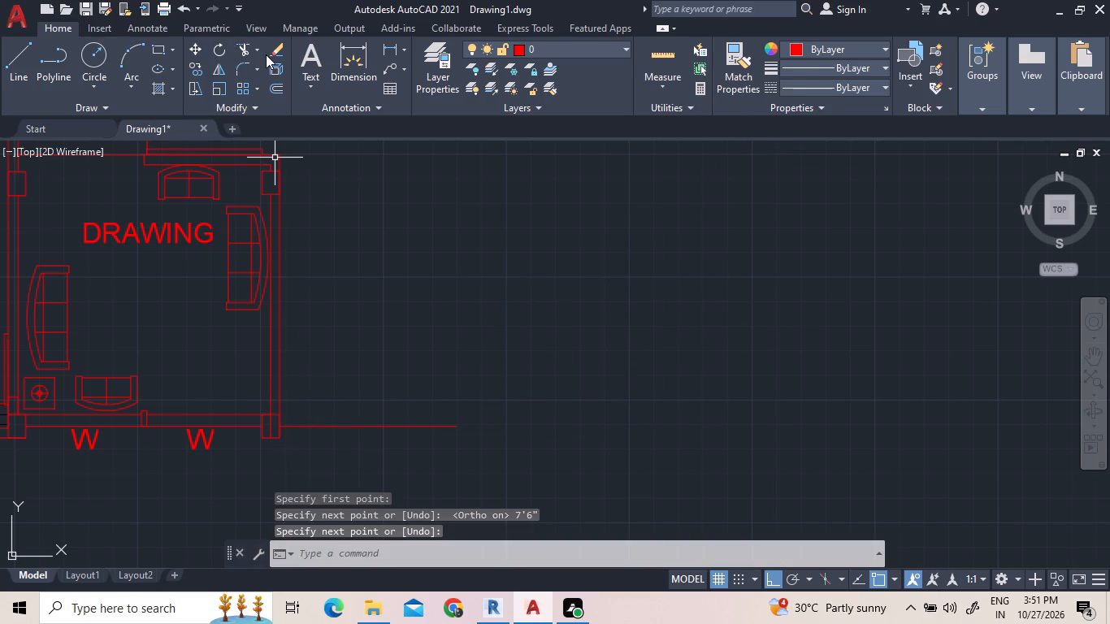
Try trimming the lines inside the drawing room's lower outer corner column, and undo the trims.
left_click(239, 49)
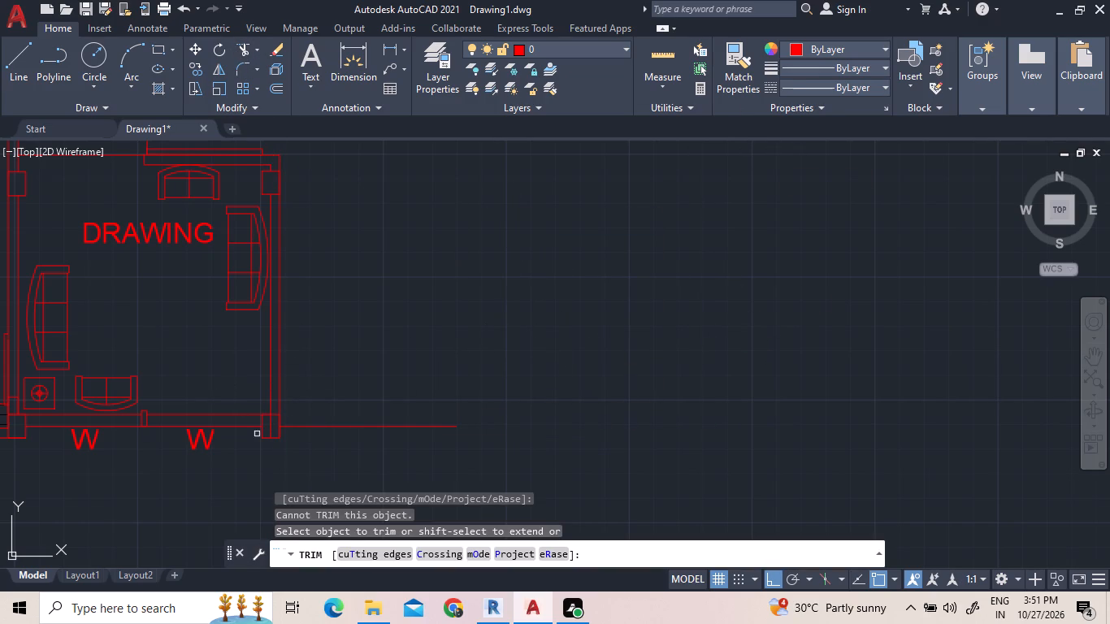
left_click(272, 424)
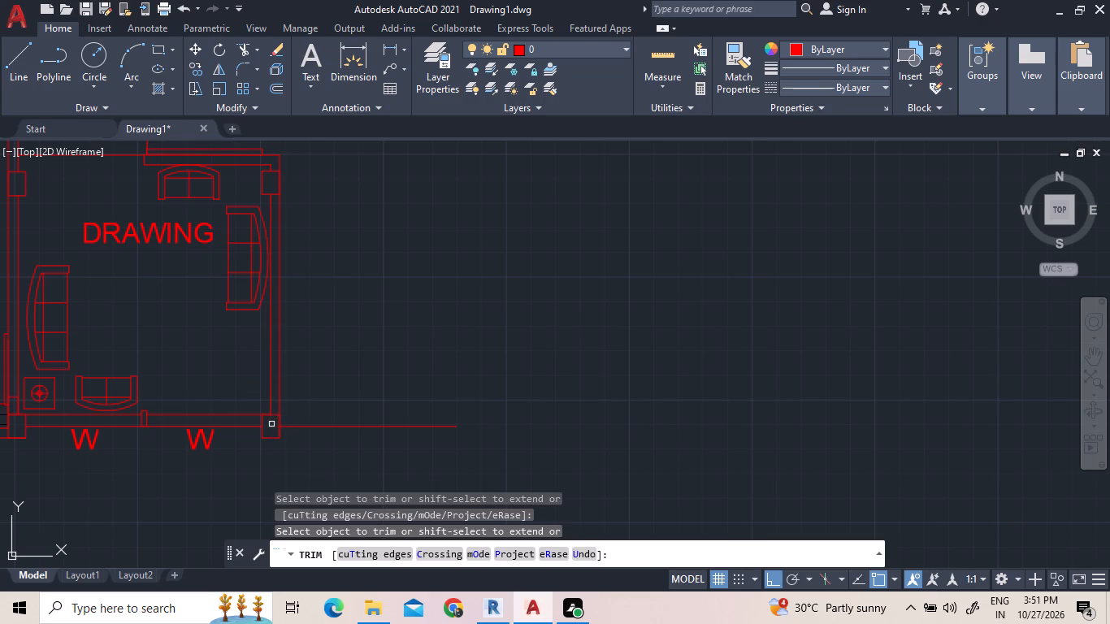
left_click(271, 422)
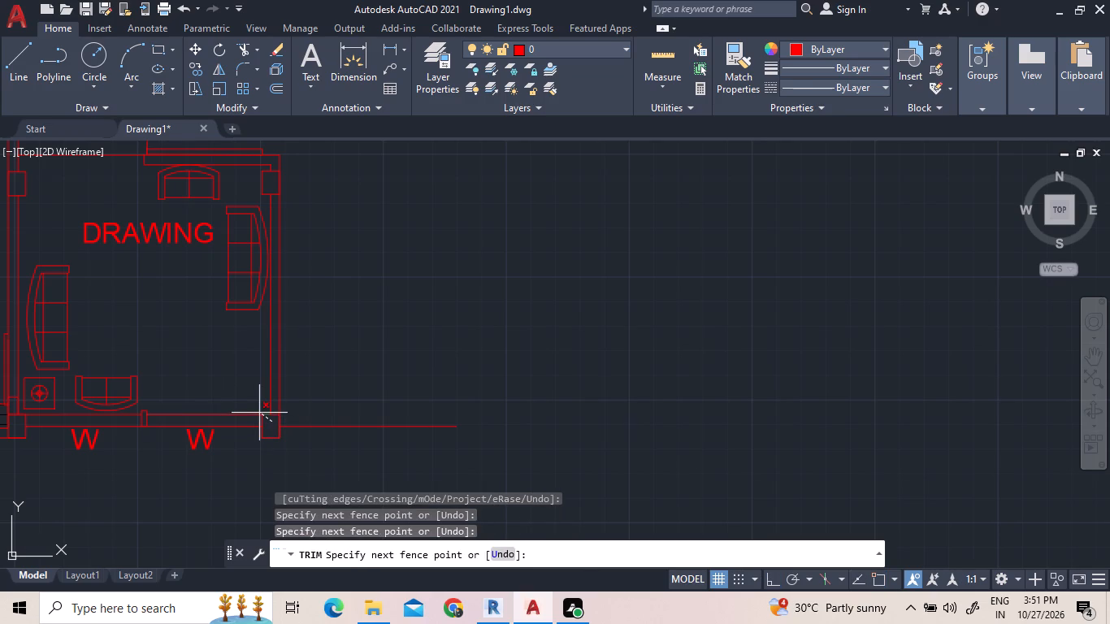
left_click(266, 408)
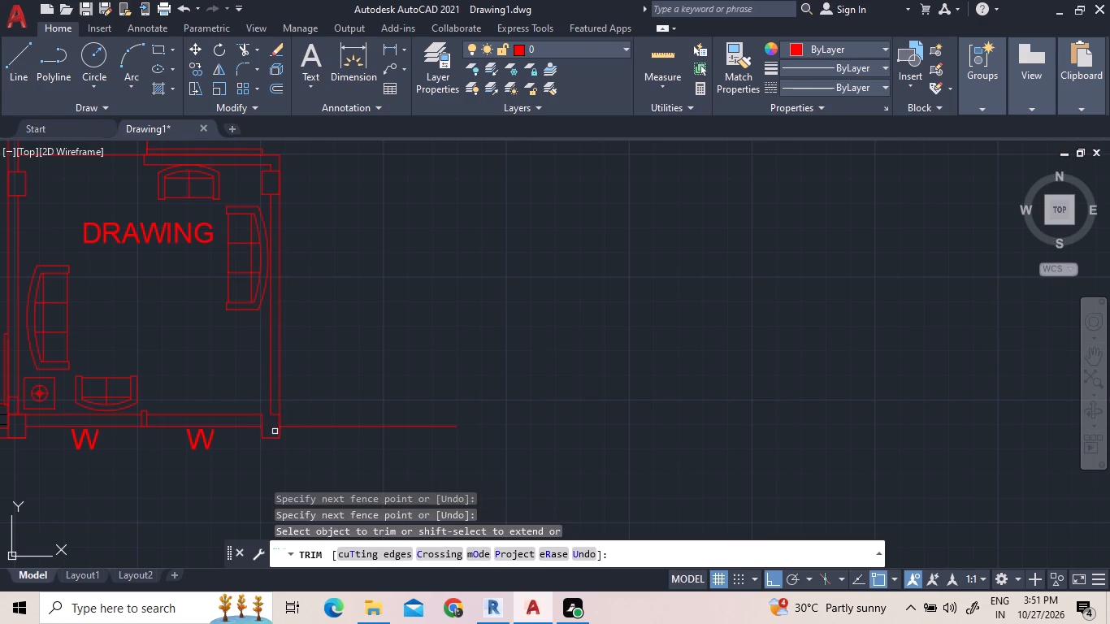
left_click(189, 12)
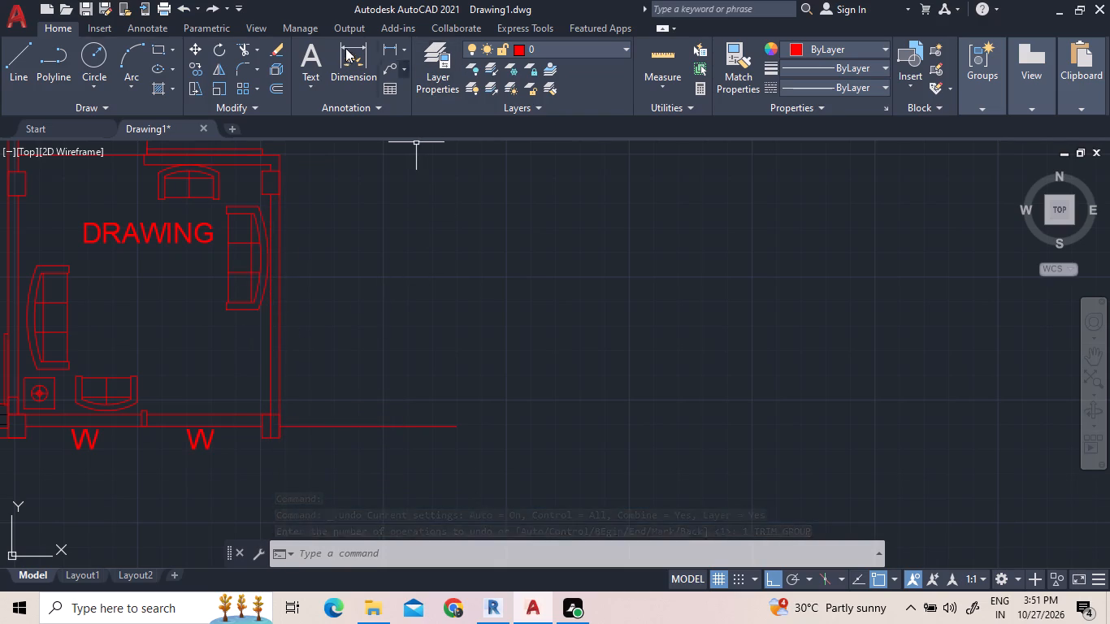
Trim the leftover wall line inside the drawing room's lower outer corner column.
left_click(234, 41)
left_click(237, 47)
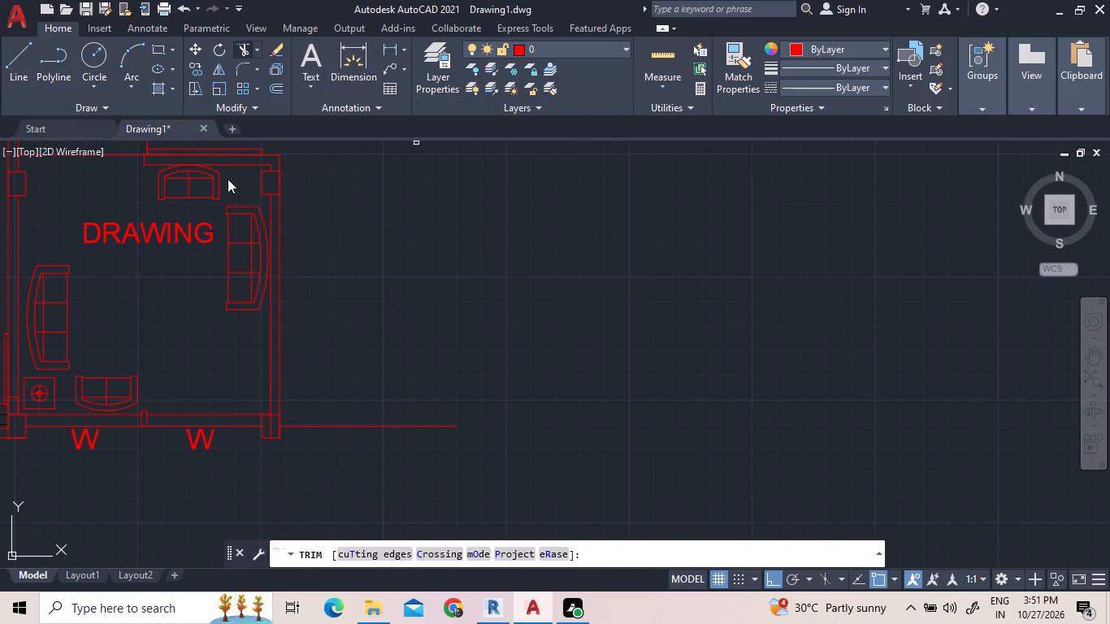
left_click(271, 425)
right_click(354, 364)
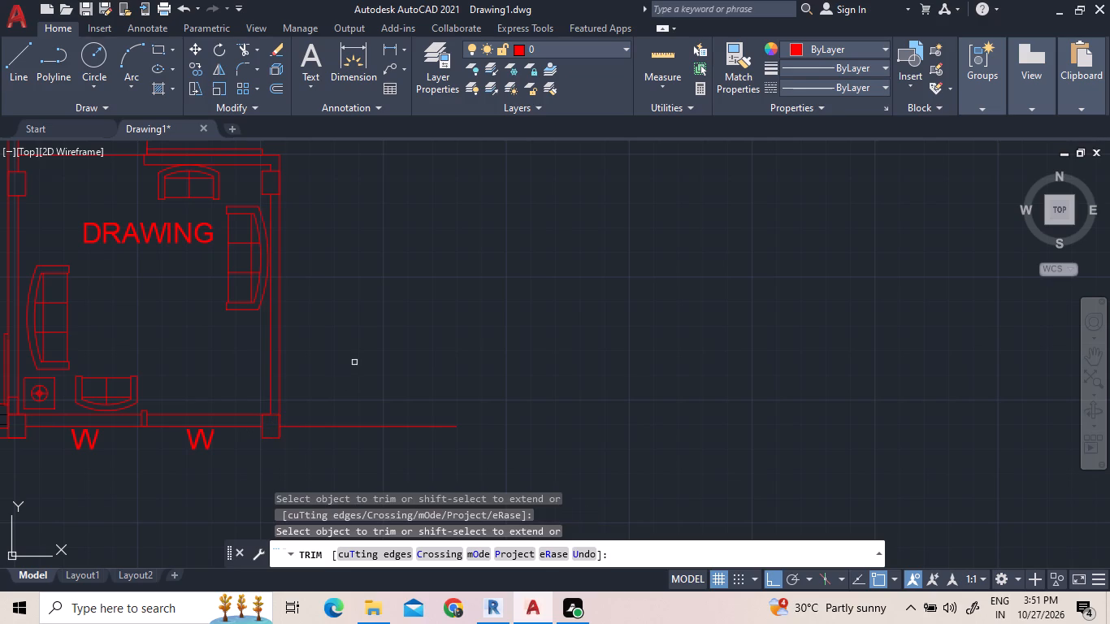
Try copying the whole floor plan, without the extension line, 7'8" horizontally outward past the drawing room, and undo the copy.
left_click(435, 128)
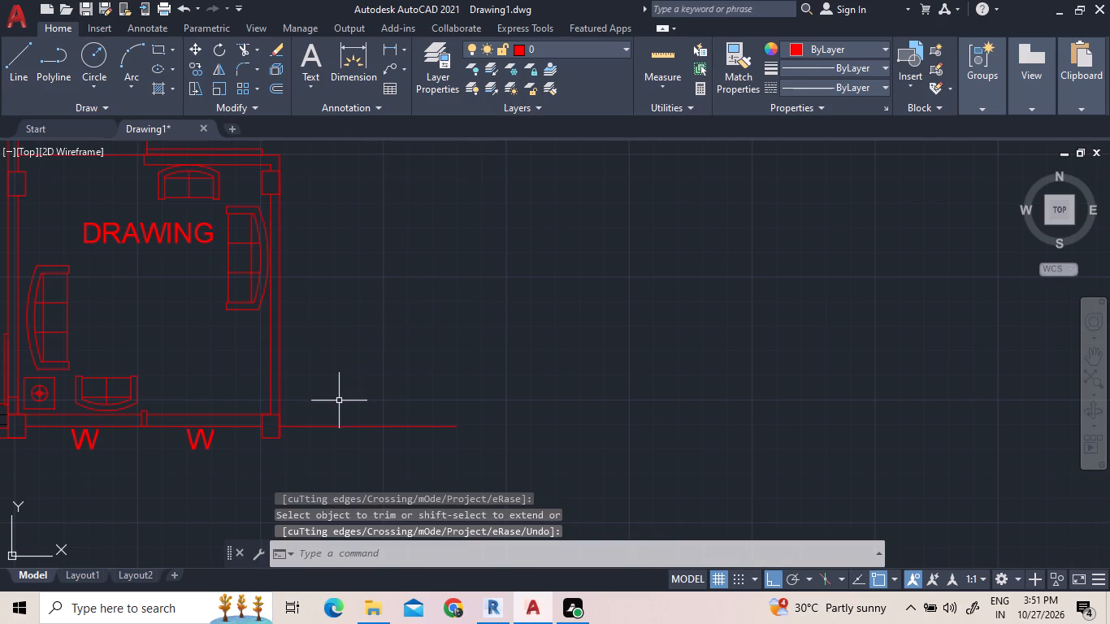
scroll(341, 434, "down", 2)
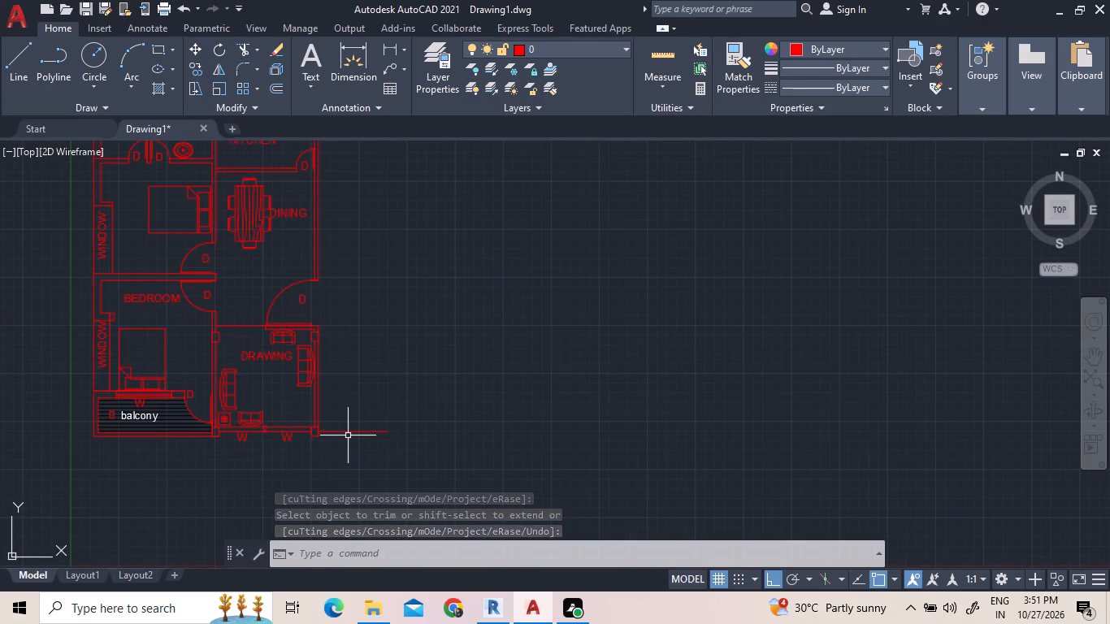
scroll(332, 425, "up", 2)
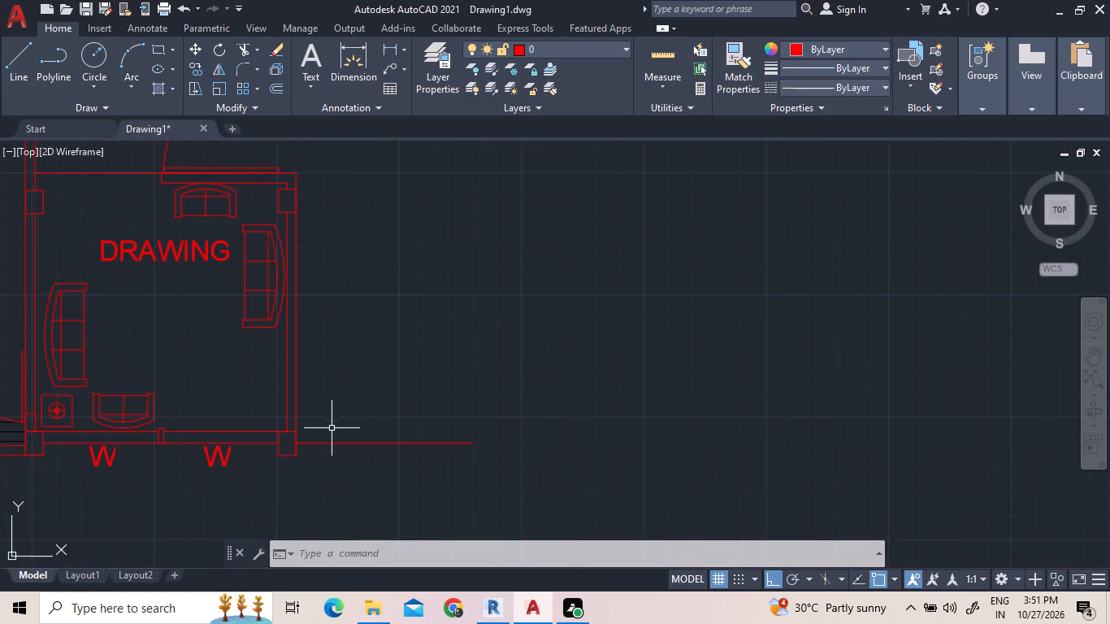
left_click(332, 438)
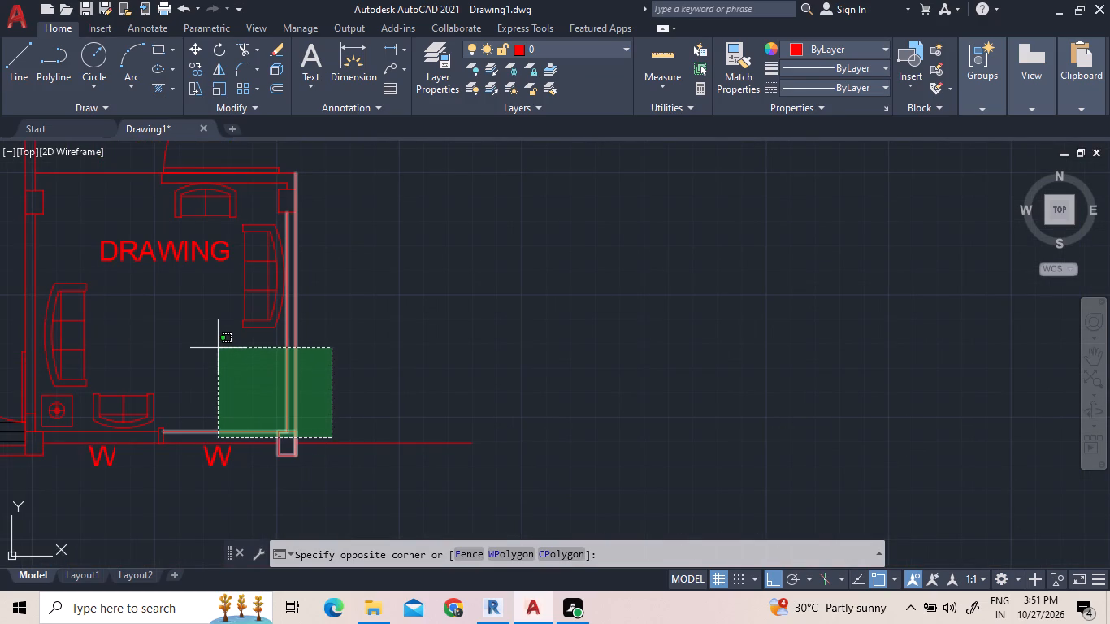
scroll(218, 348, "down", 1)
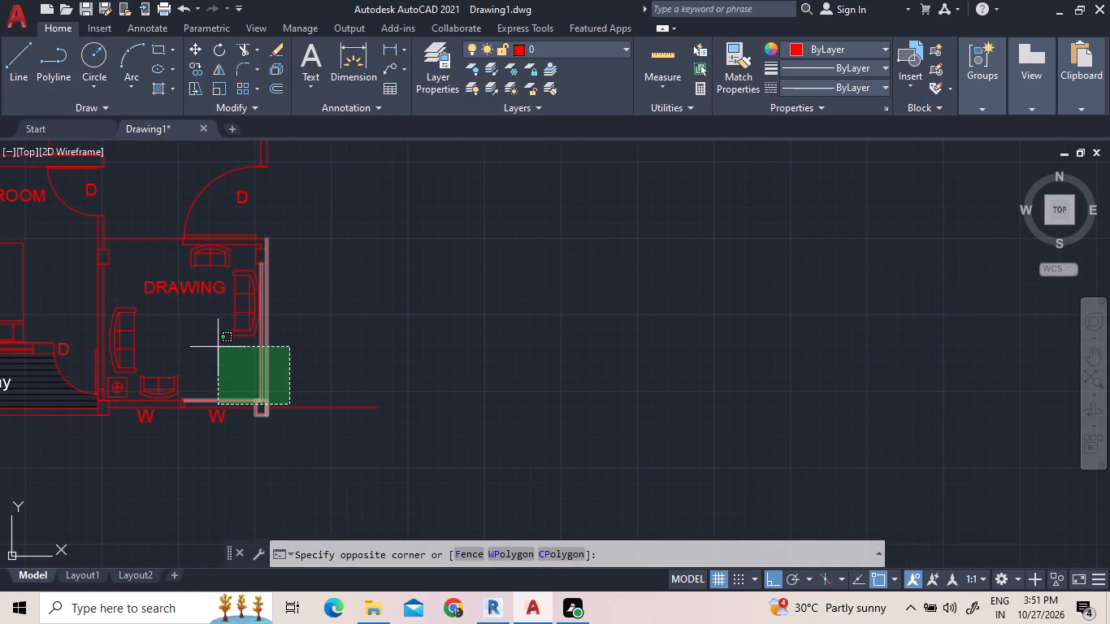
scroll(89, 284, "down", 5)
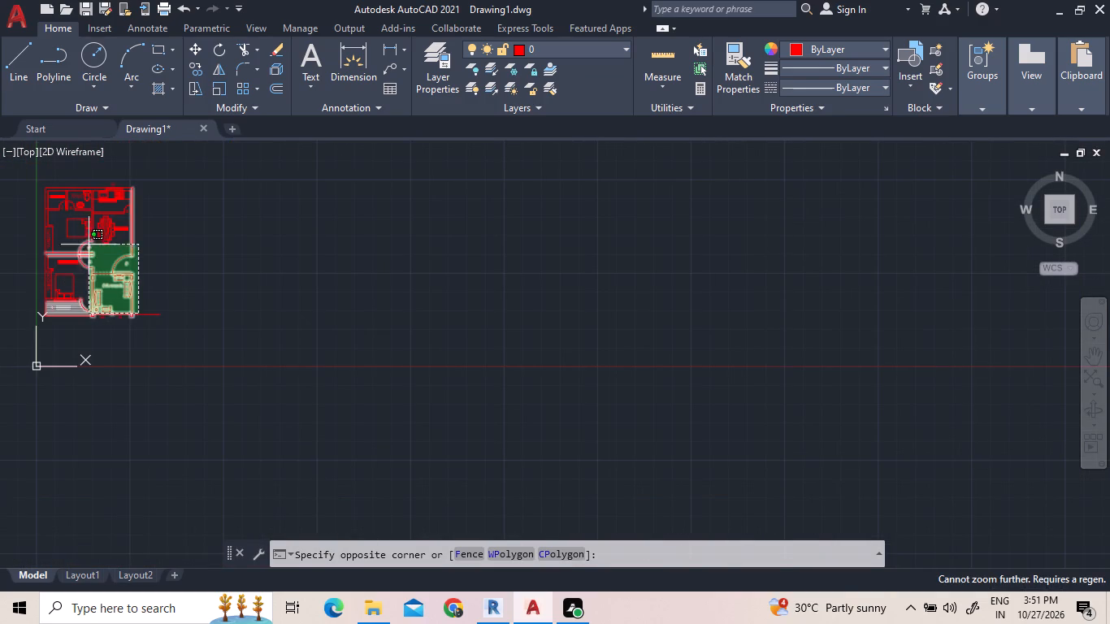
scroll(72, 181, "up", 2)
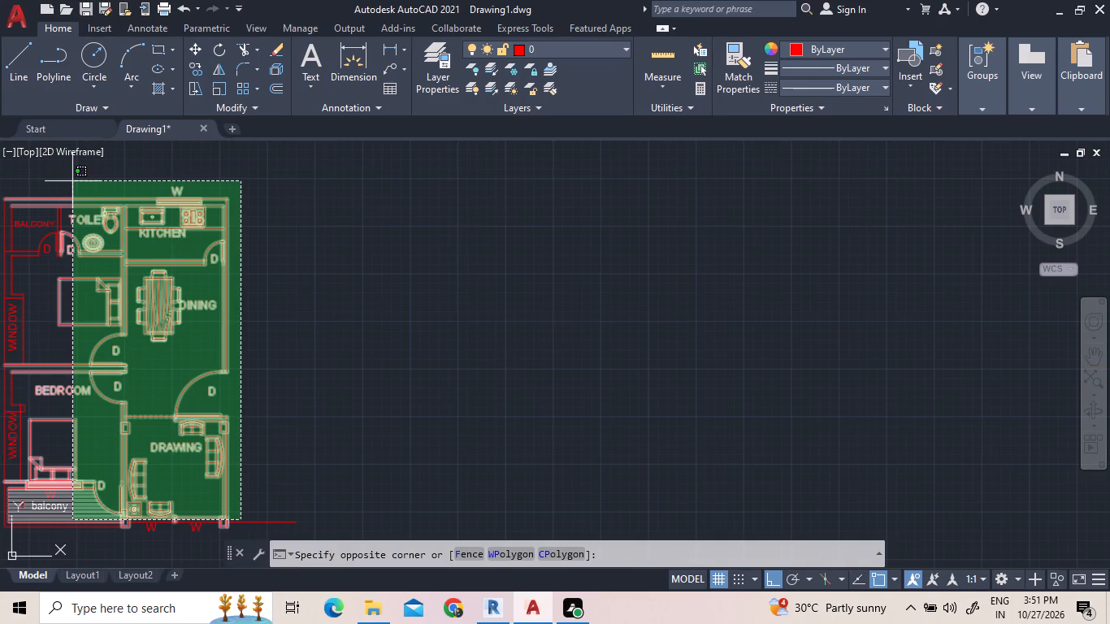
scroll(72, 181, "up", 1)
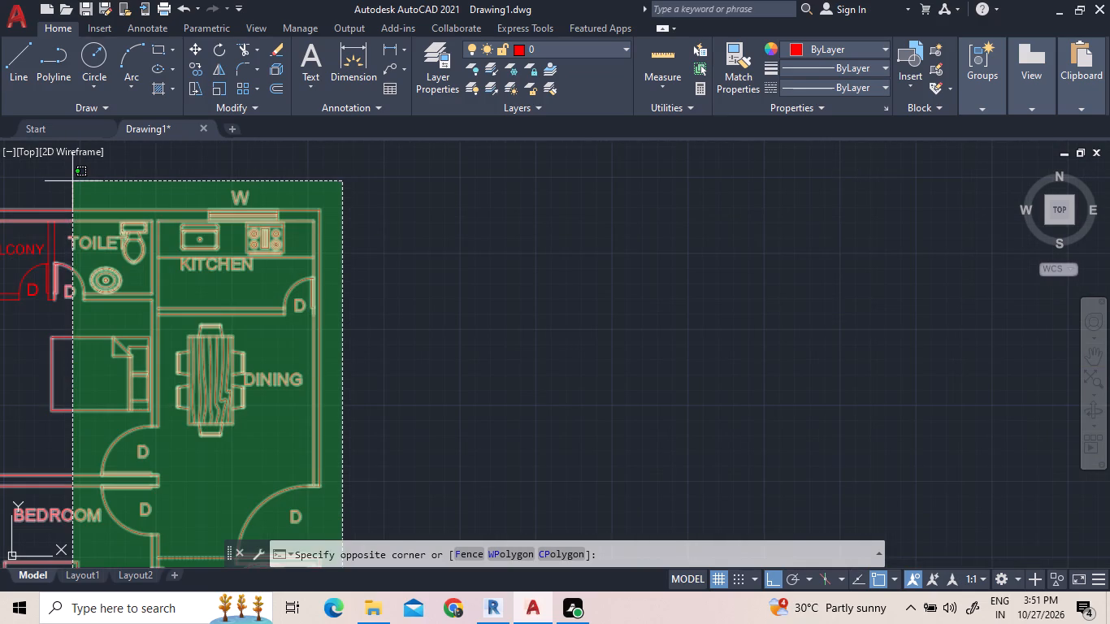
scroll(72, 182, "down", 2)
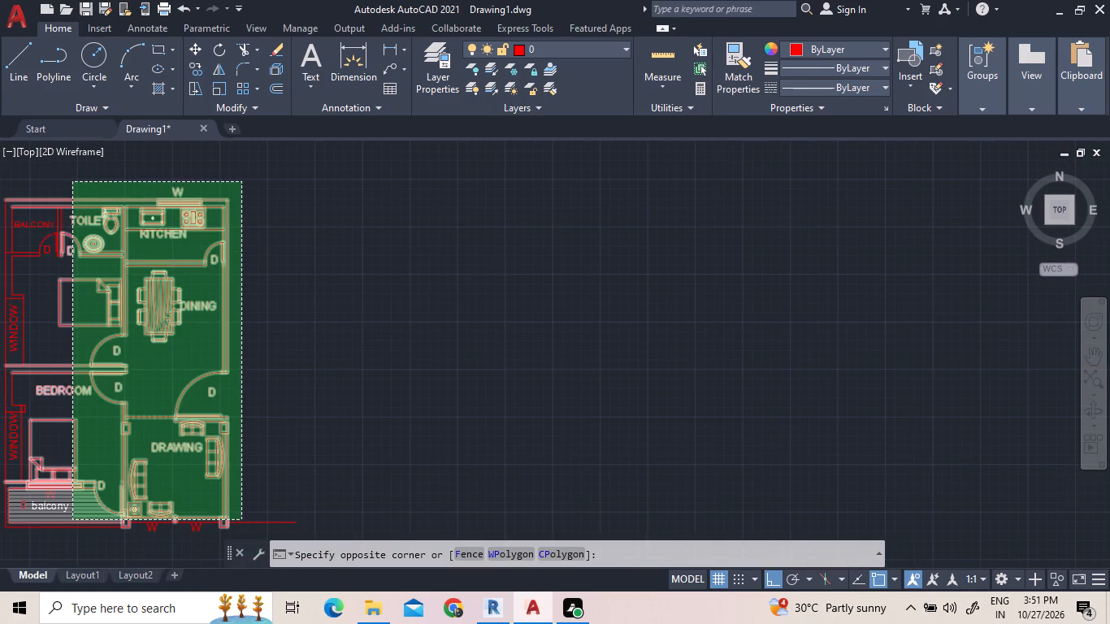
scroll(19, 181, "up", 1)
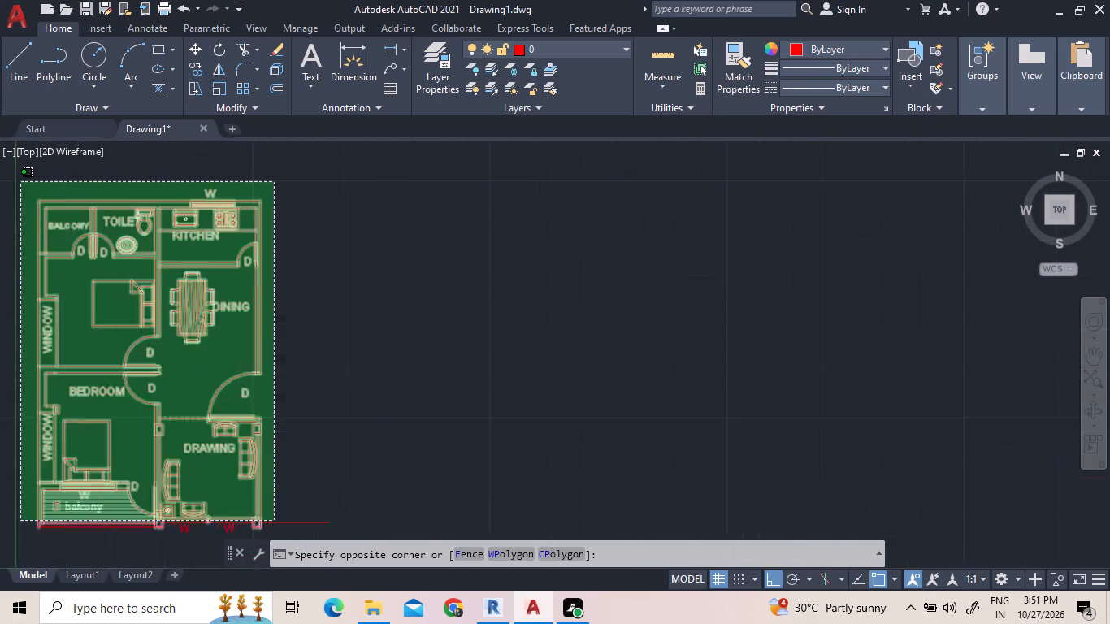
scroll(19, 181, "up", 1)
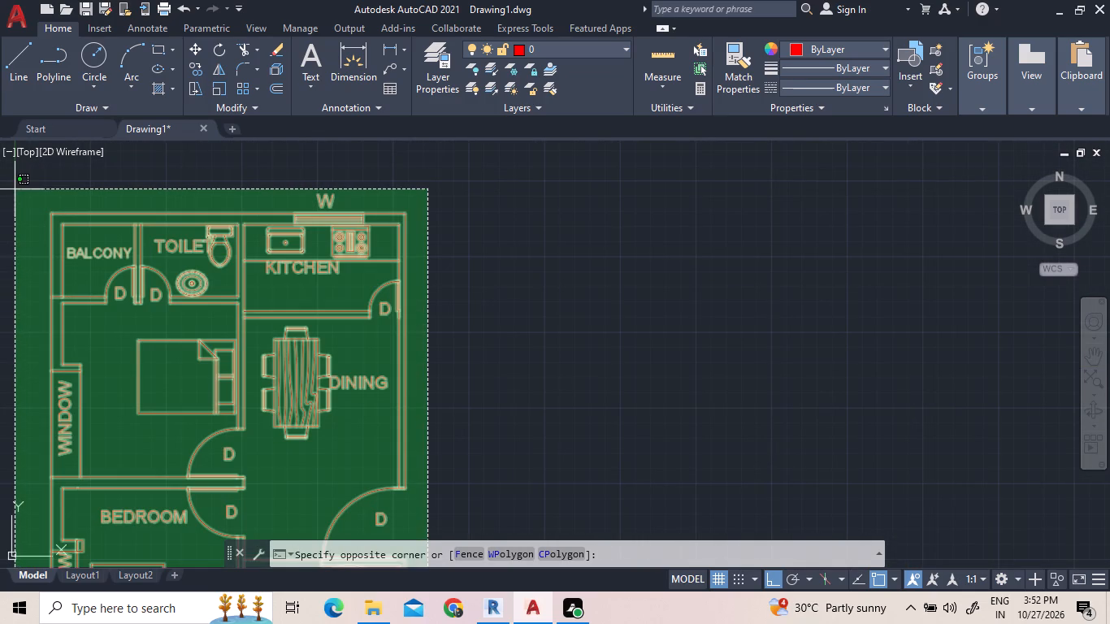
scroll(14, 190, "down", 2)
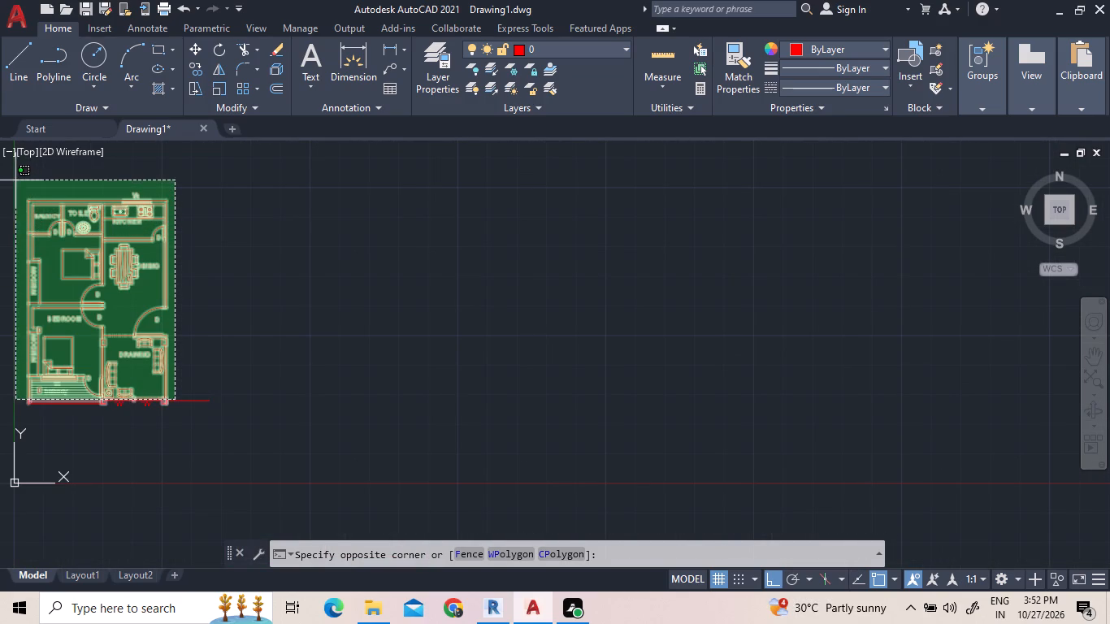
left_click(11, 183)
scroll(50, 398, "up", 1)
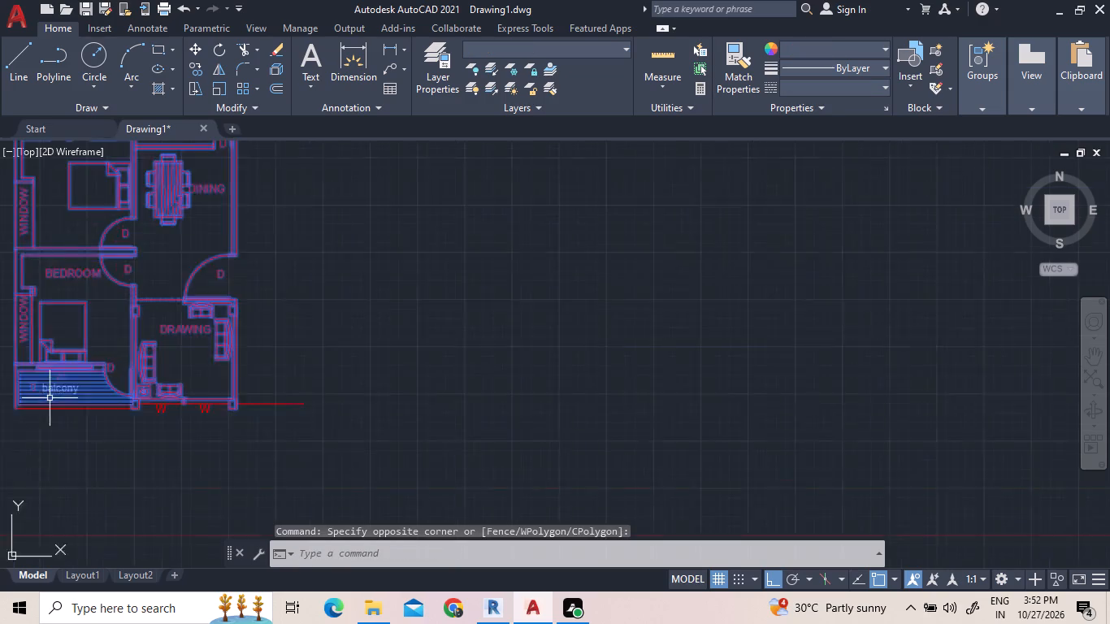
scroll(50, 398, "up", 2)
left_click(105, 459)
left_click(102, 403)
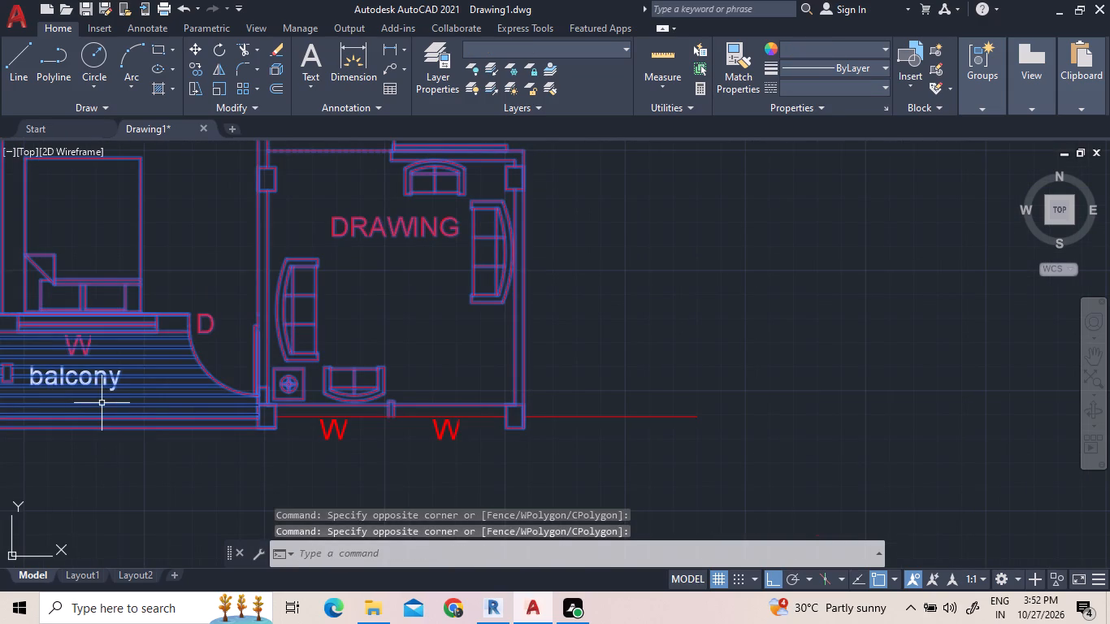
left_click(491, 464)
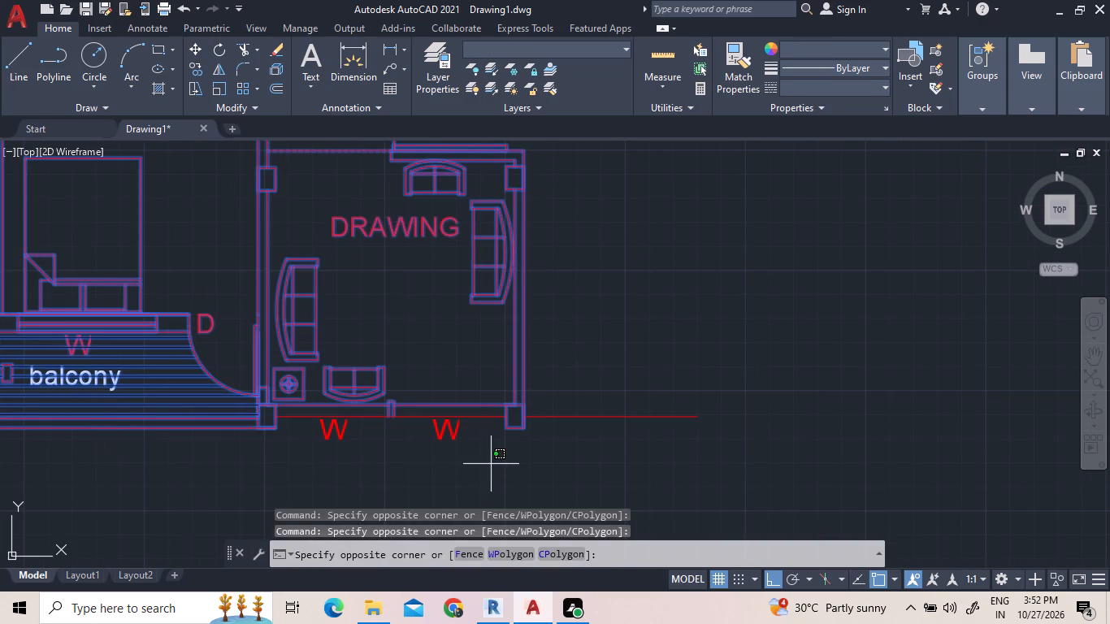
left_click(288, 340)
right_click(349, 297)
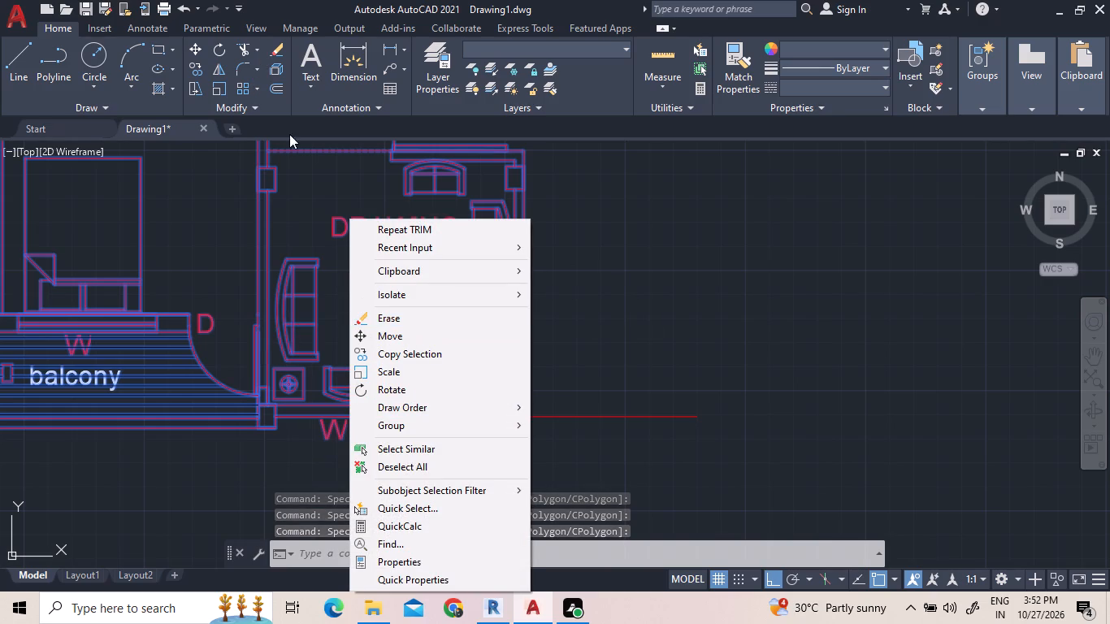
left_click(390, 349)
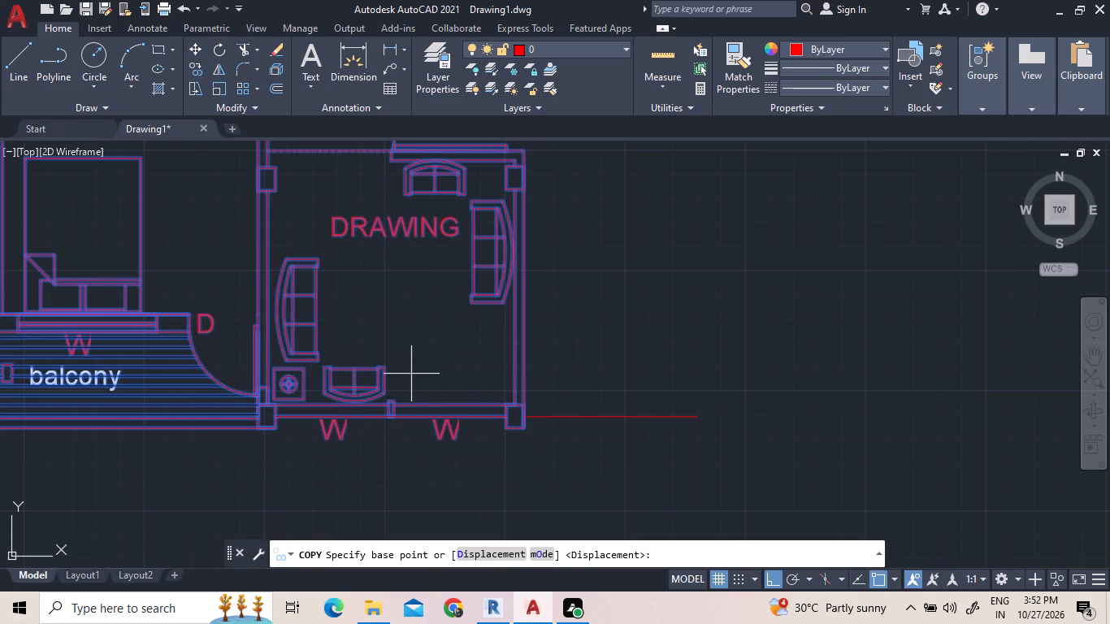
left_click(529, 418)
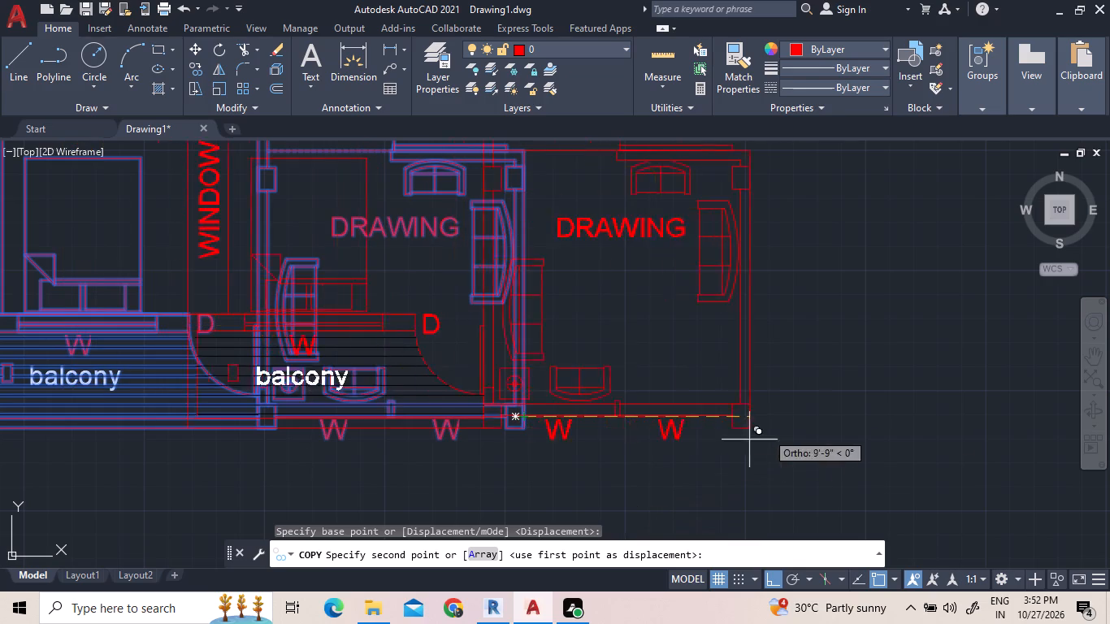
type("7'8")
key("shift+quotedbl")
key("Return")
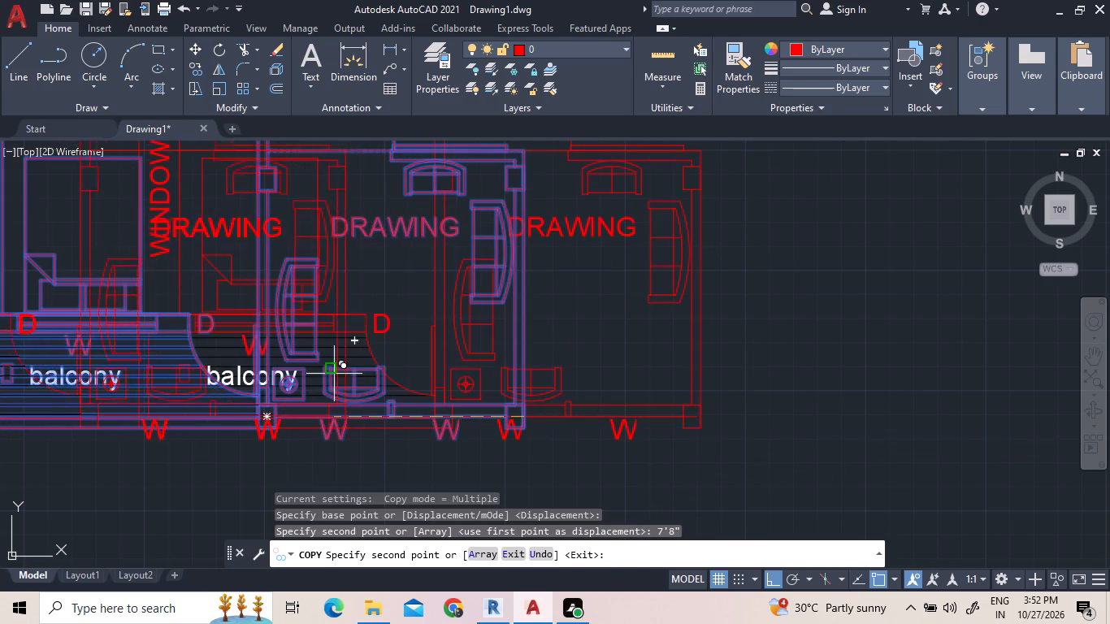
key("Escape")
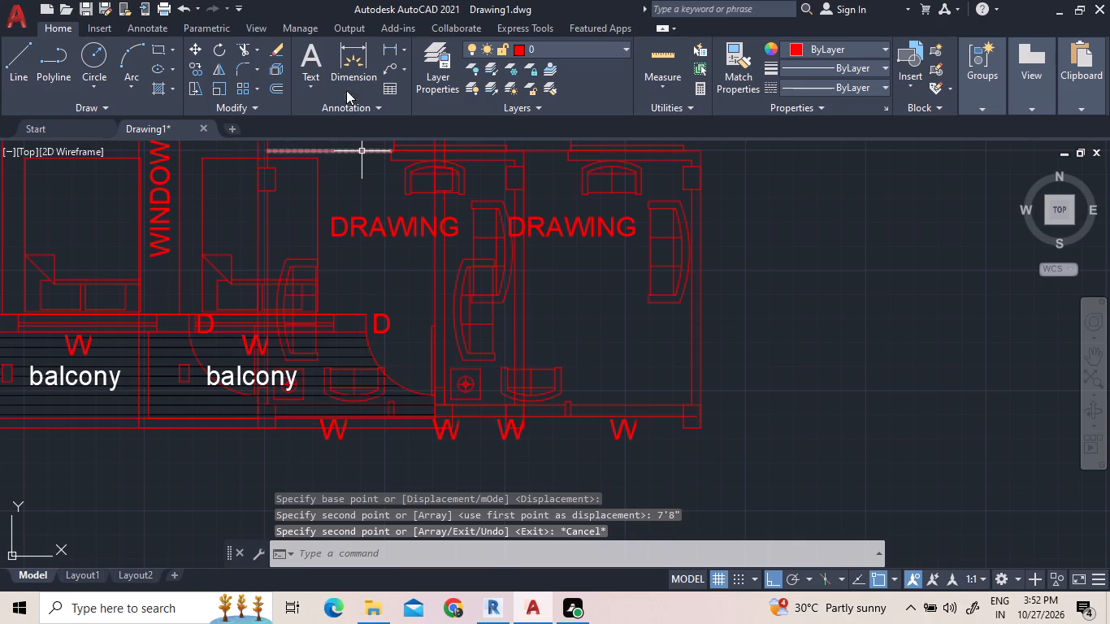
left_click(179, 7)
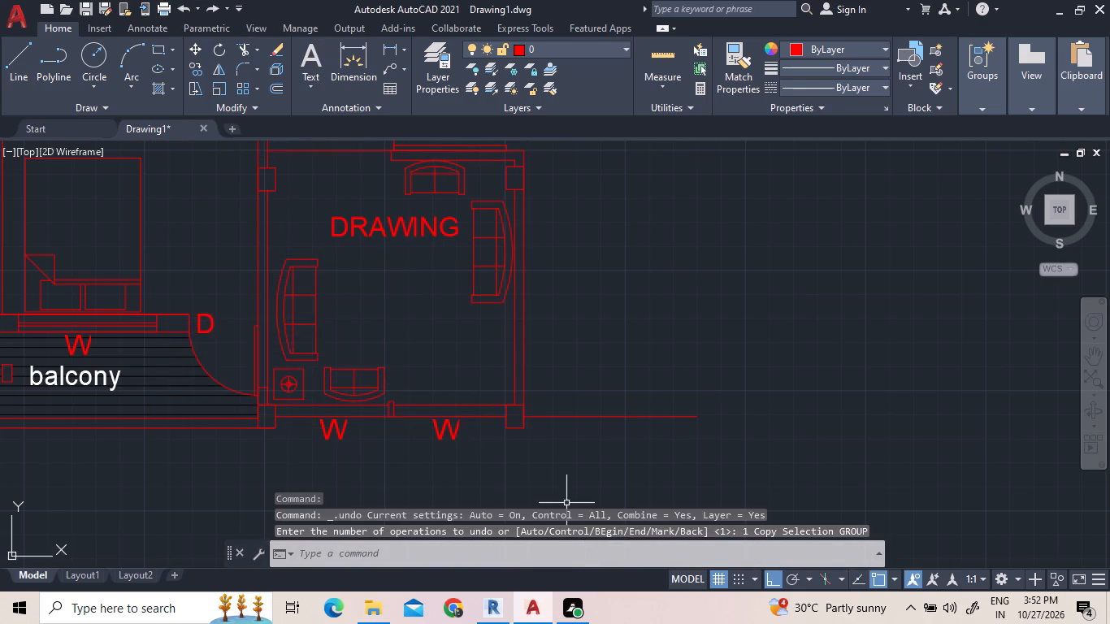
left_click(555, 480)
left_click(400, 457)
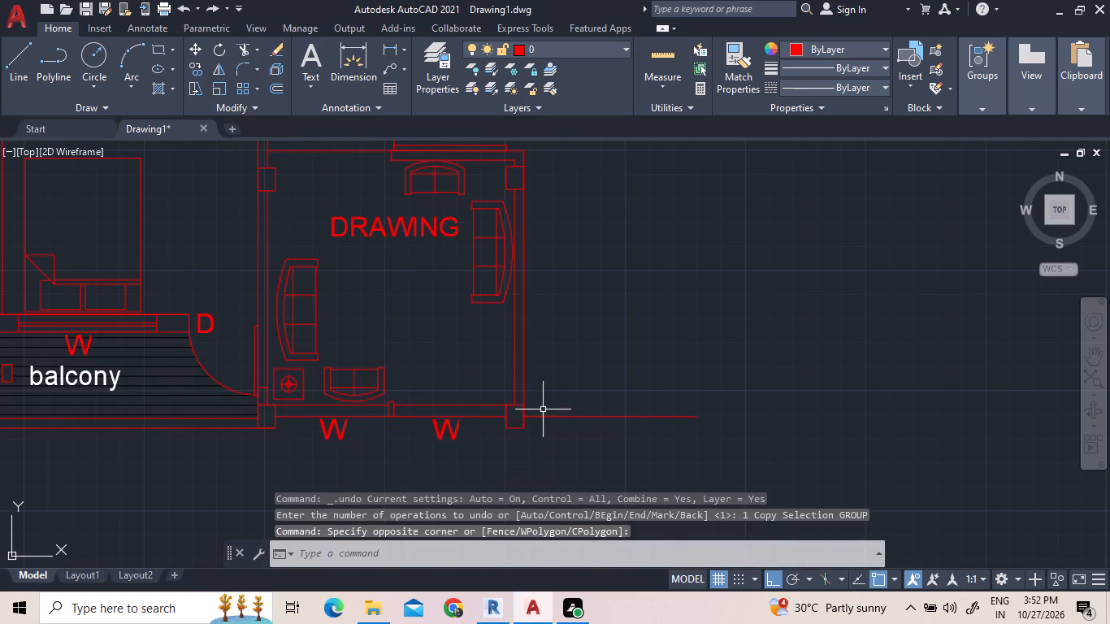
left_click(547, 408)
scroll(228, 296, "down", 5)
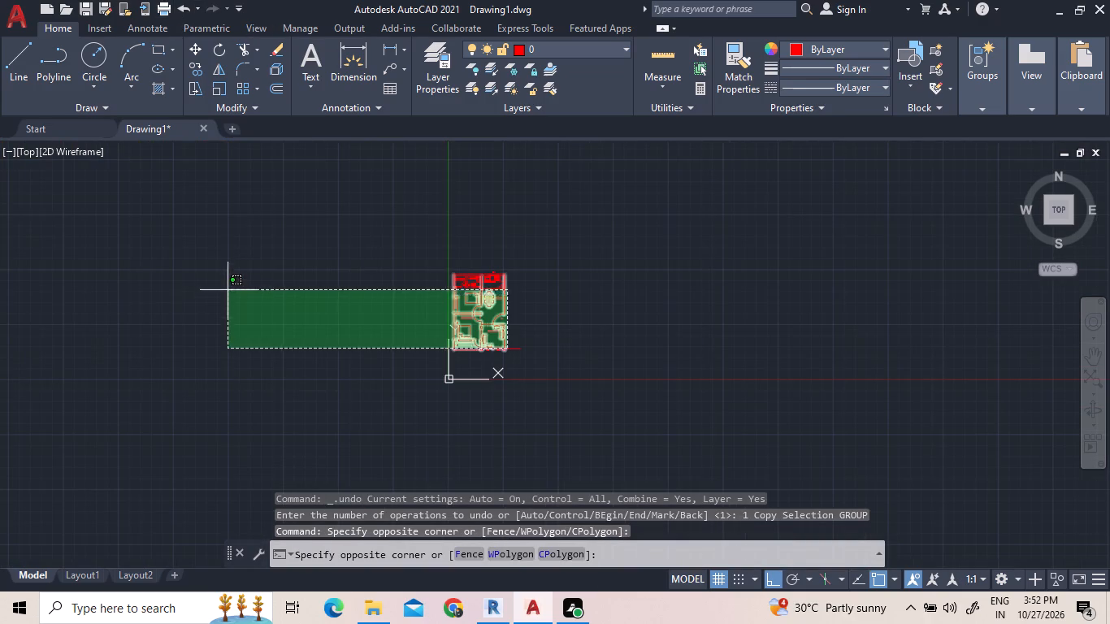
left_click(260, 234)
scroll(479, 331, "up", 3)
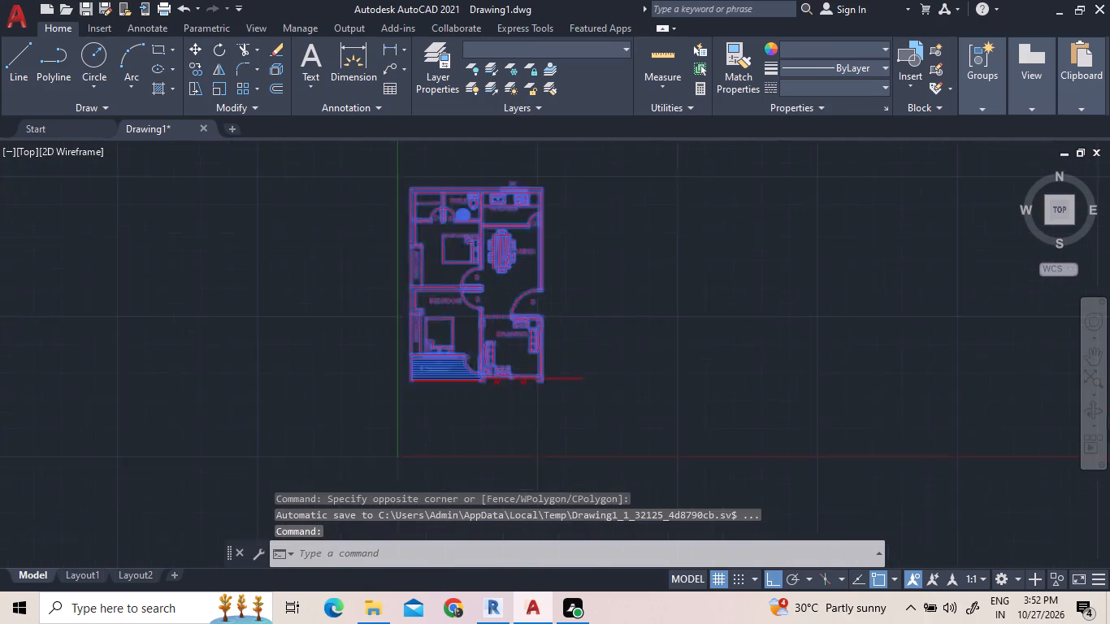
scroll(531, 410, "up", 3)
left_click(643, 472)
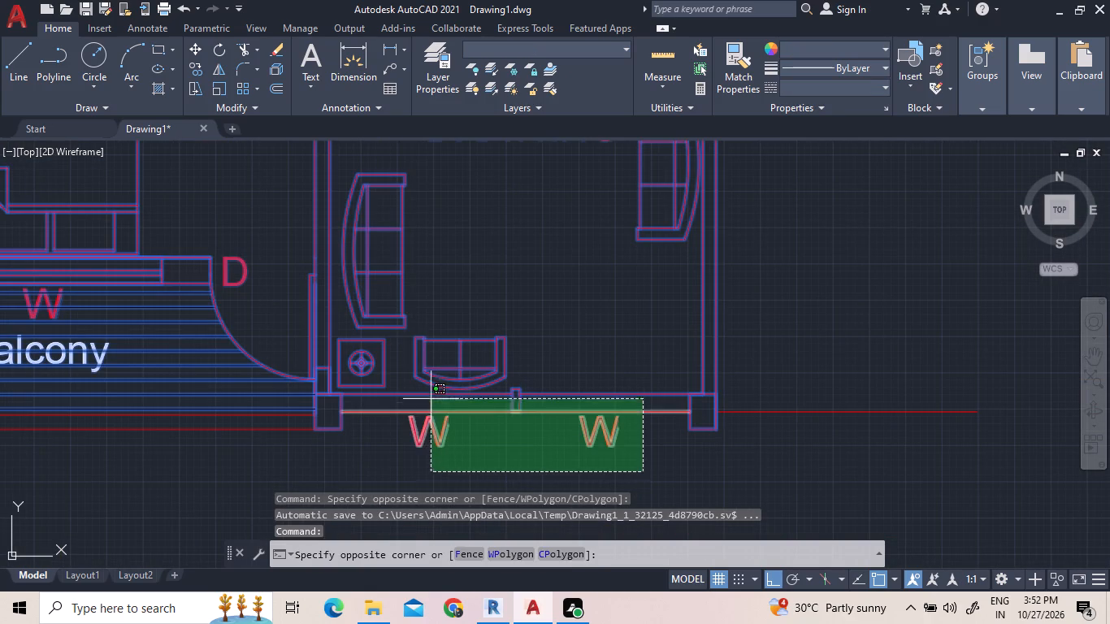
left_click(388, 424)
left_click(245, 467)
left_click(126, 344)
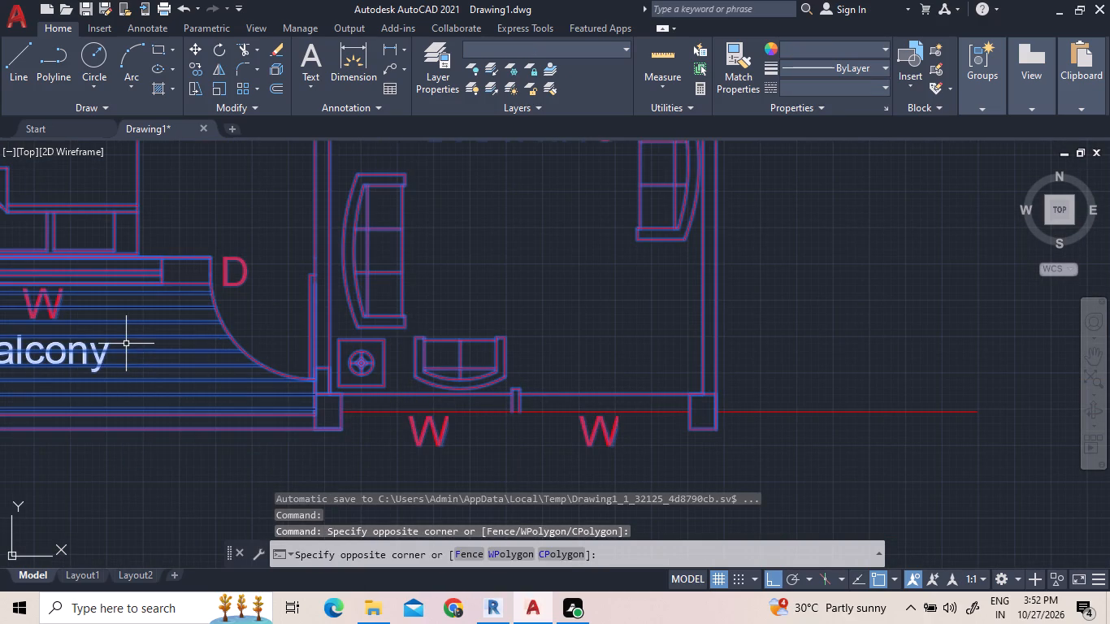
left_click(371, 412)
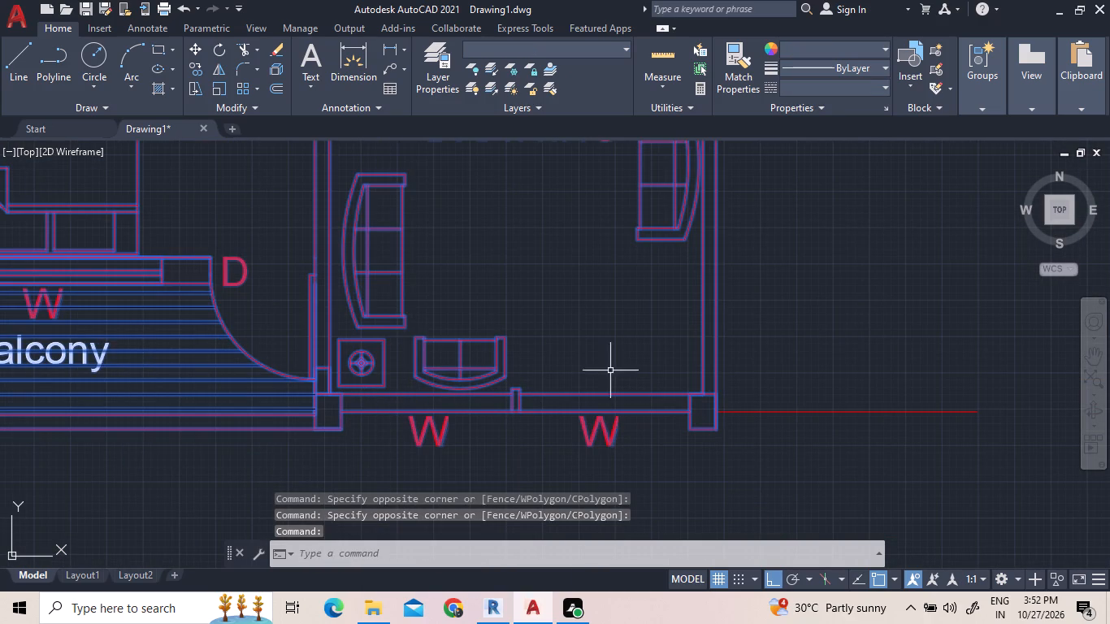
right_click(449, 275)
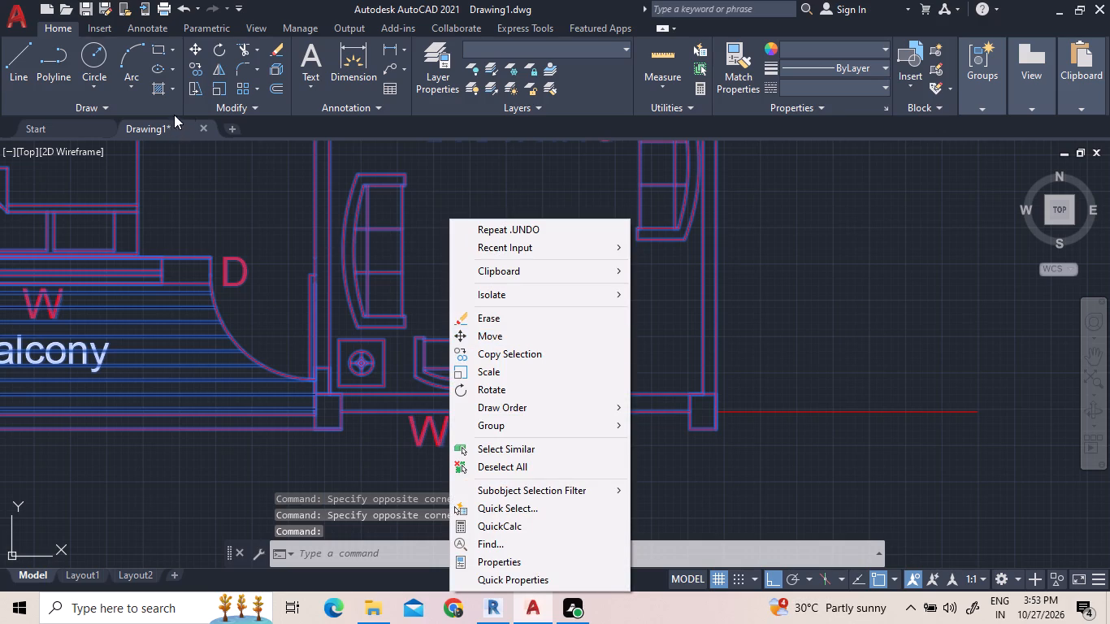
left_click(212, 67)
Mirror the whole floor plan, without the extension line, about a vertical axis through the middle of the drawing room's lower outer corner column, keeping the original.
left_click(212, 67)
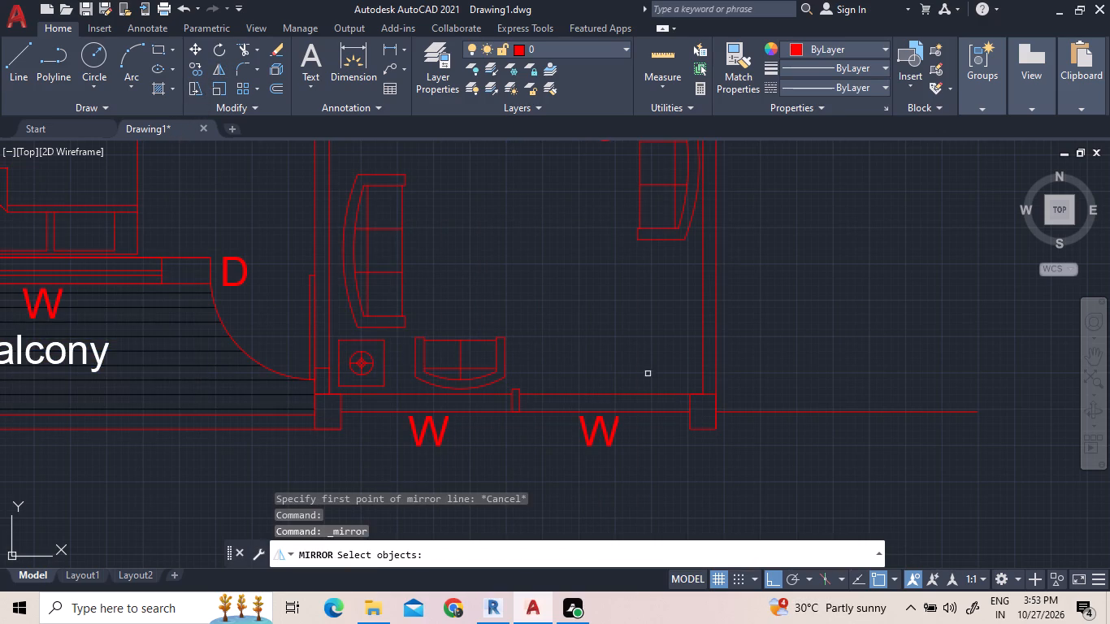
scroll(670, 467, "down", 2)
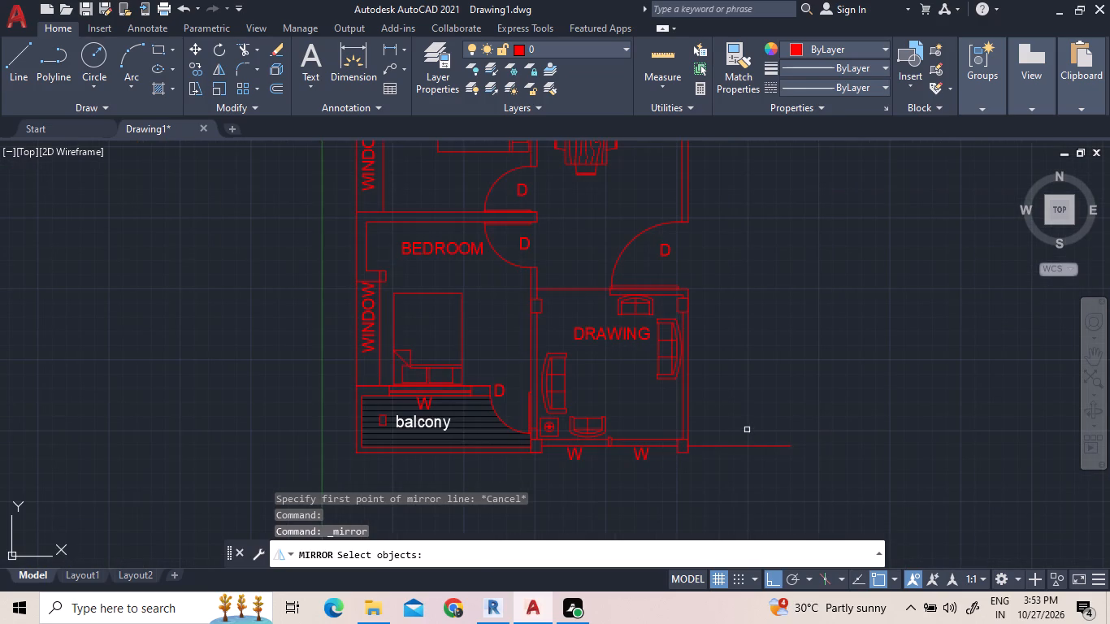
left_click(742, 435)
scroll(285, 293, "down", 2)
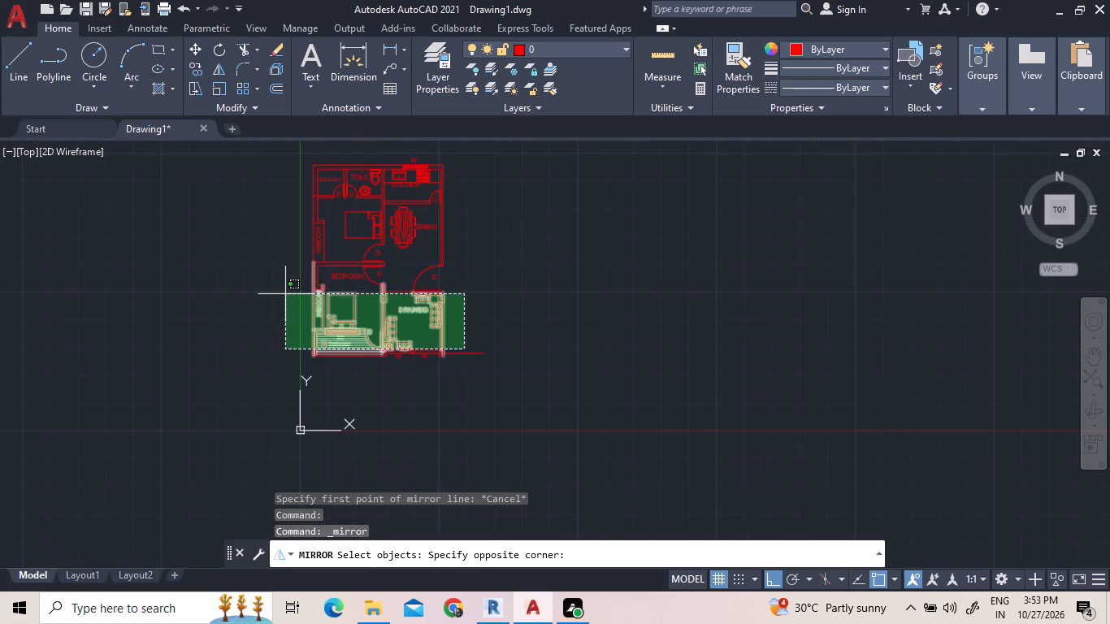
left_click(262, 154)
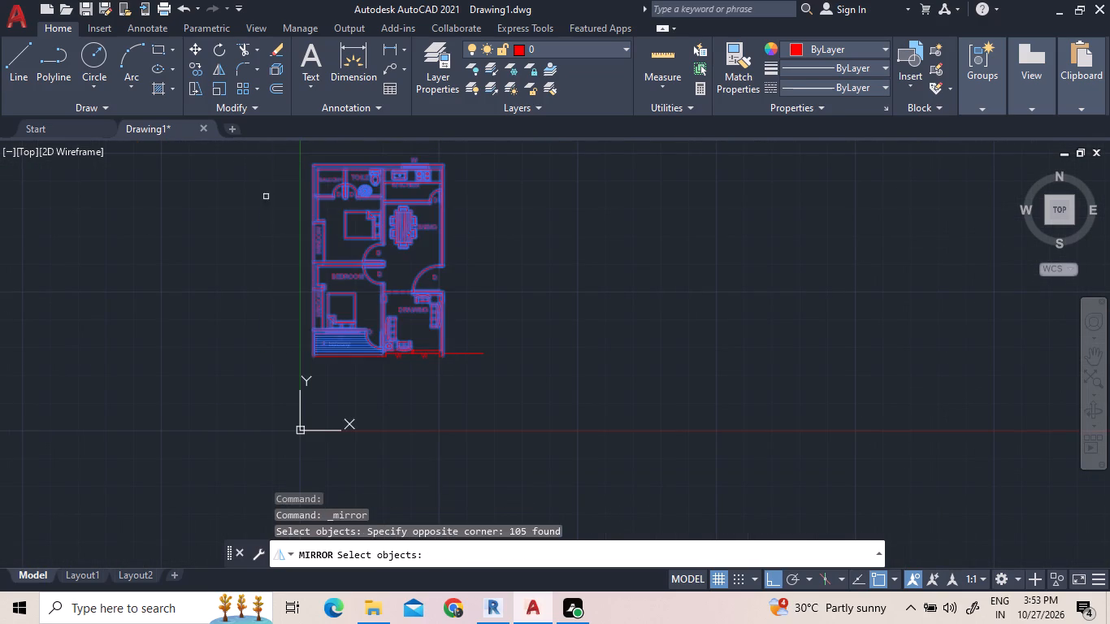
scroll(338, 342, "up", 2)
left_click(410, 414)
left_click(358, 329)
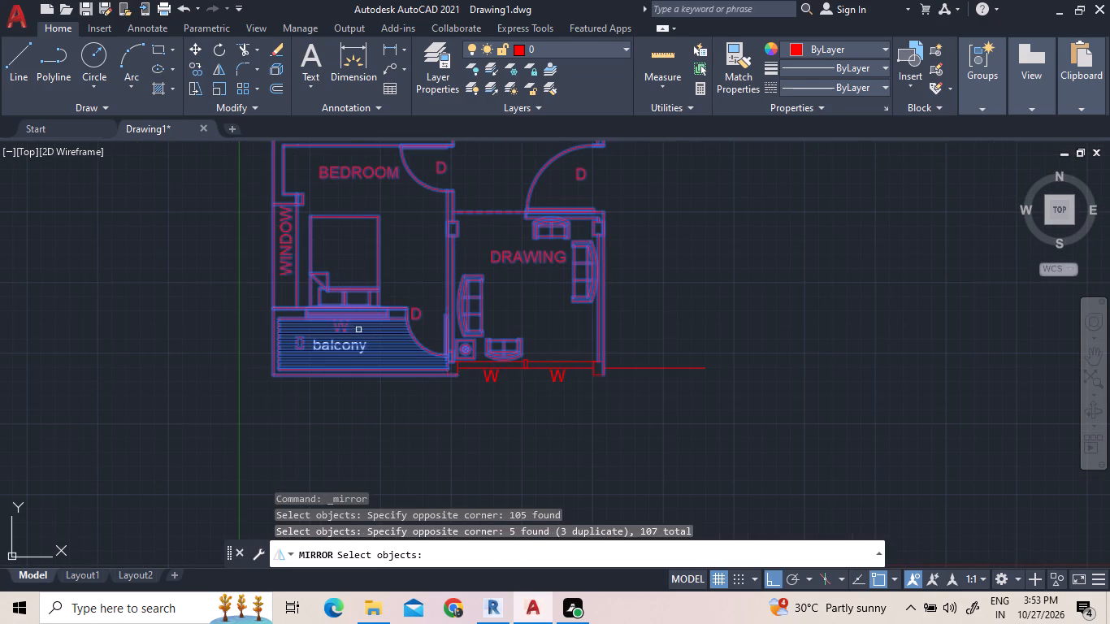
scroll(444, 393, "up", 3)
left_click(552, 334)
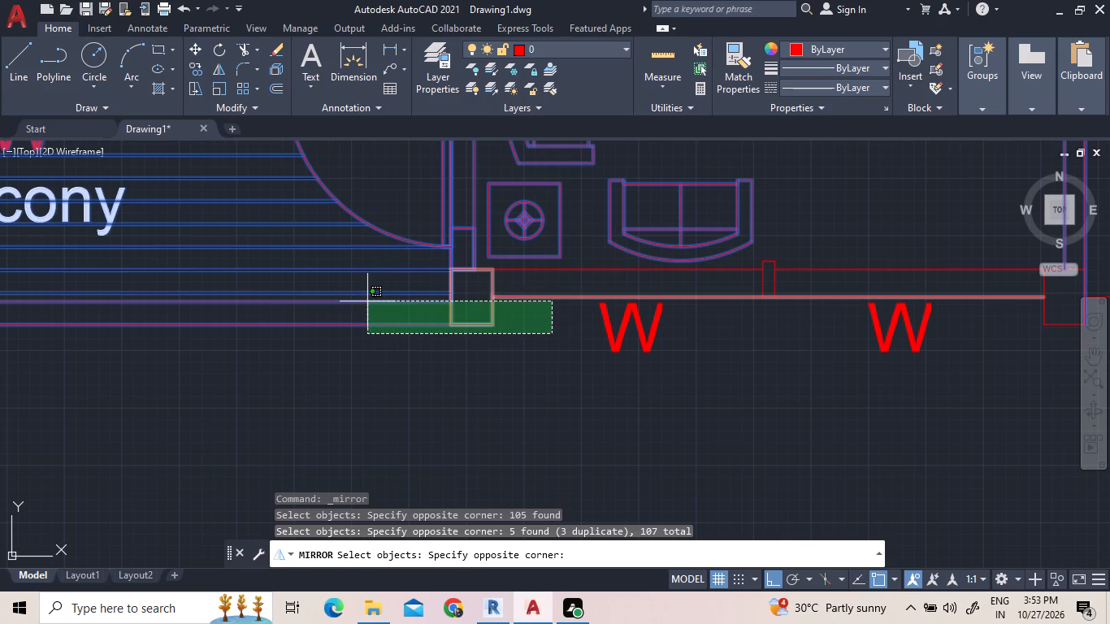
left_click(363, 302)
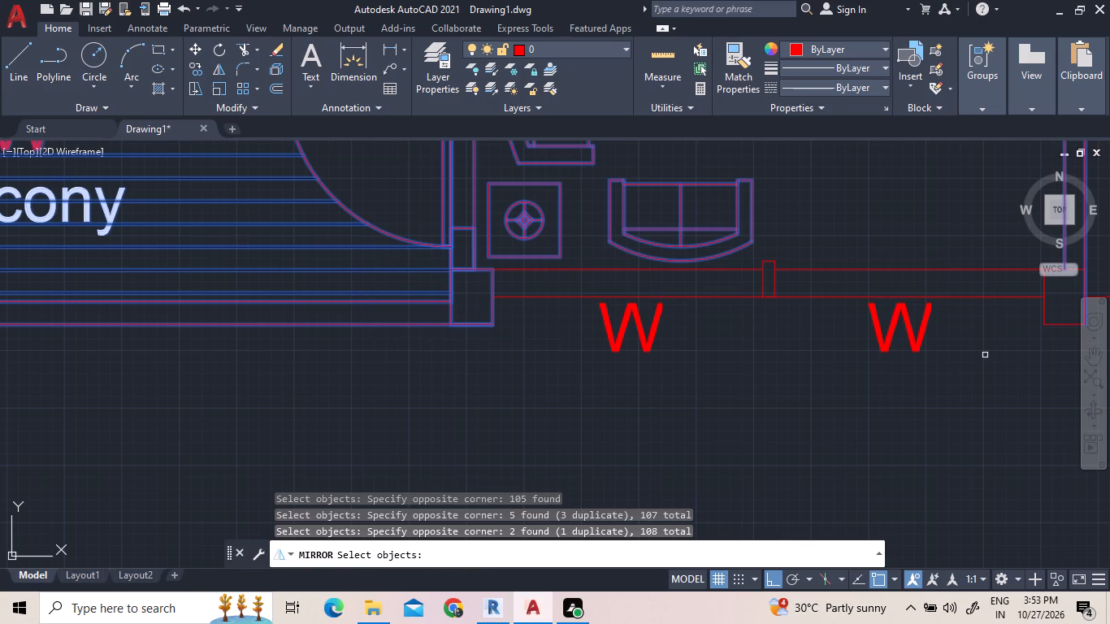
left_click(981, 357)
left_click(577, 187)
scroll(587, 355, "down", 2)
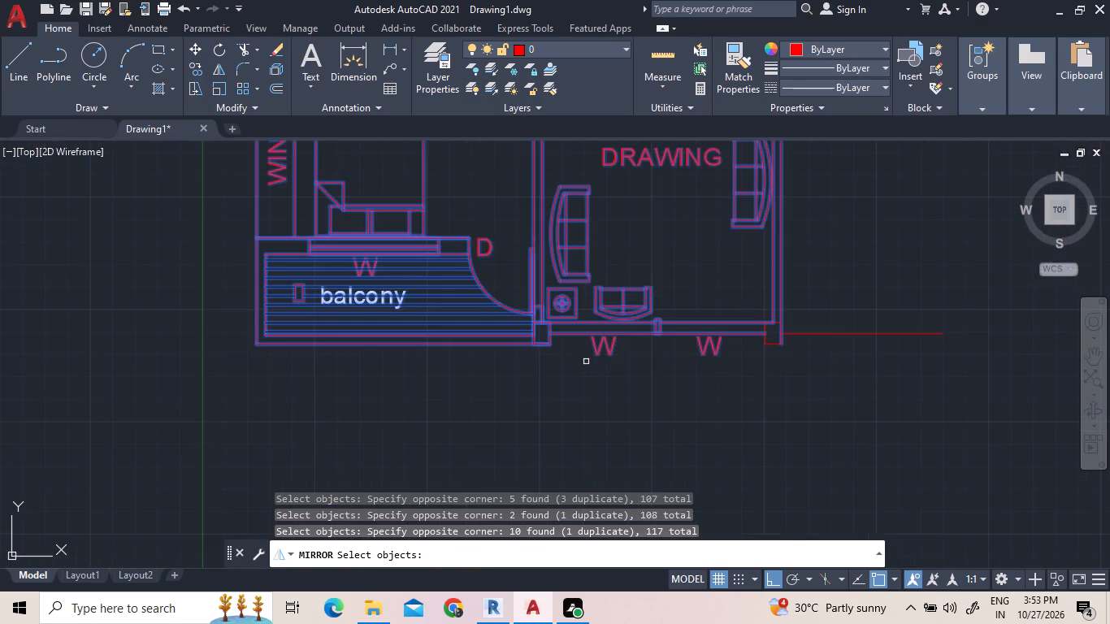
scroll(609, 349, "down", 2)
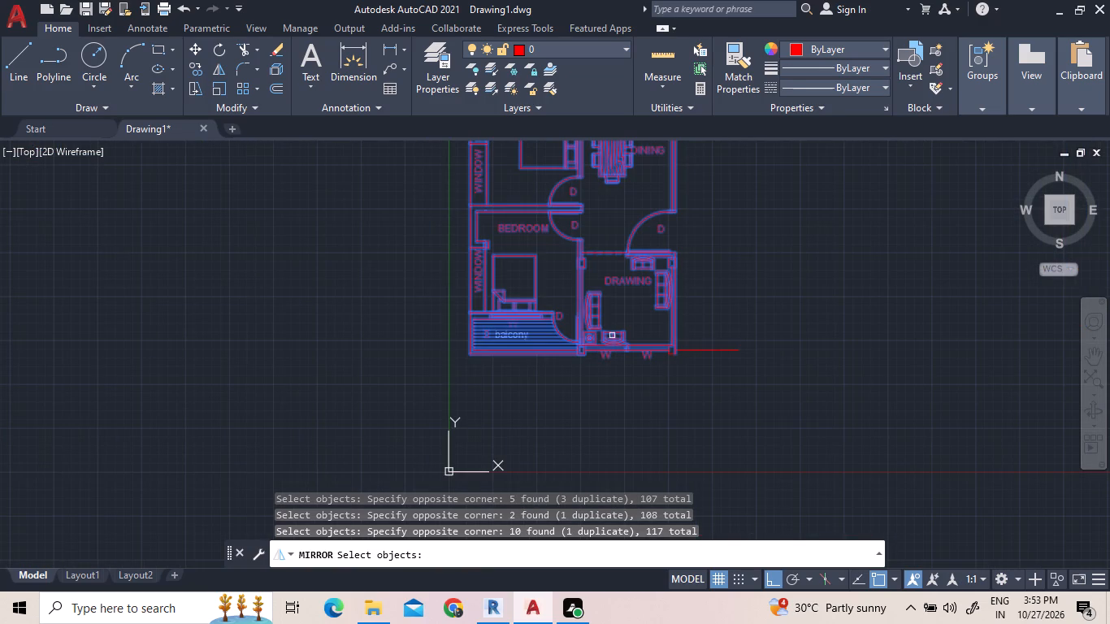
right_click(629, 315)
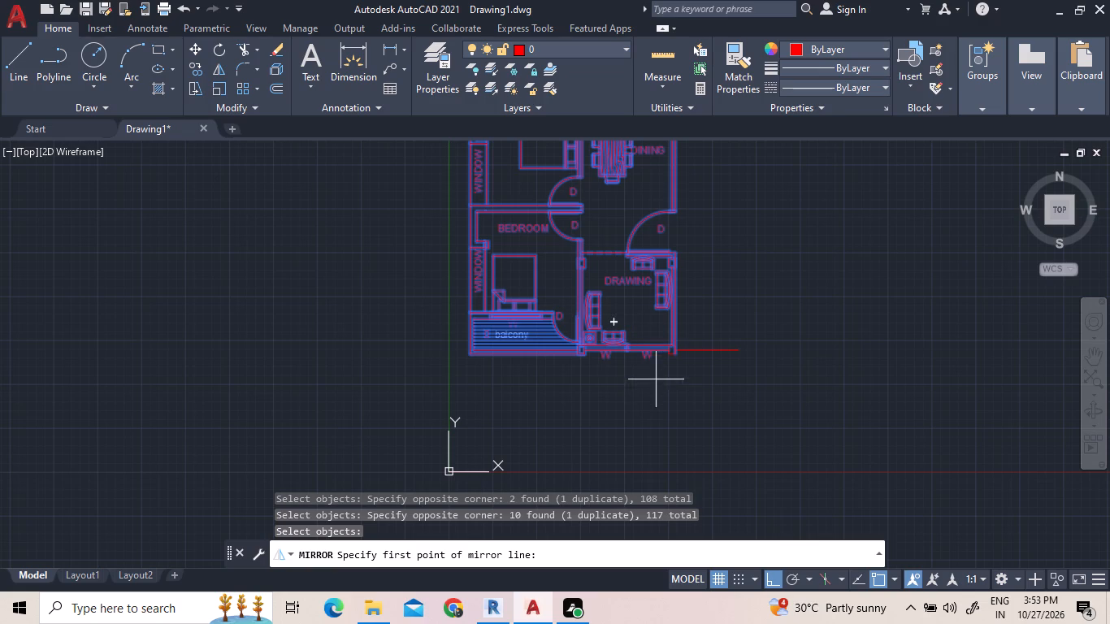
left_click(670, 348)
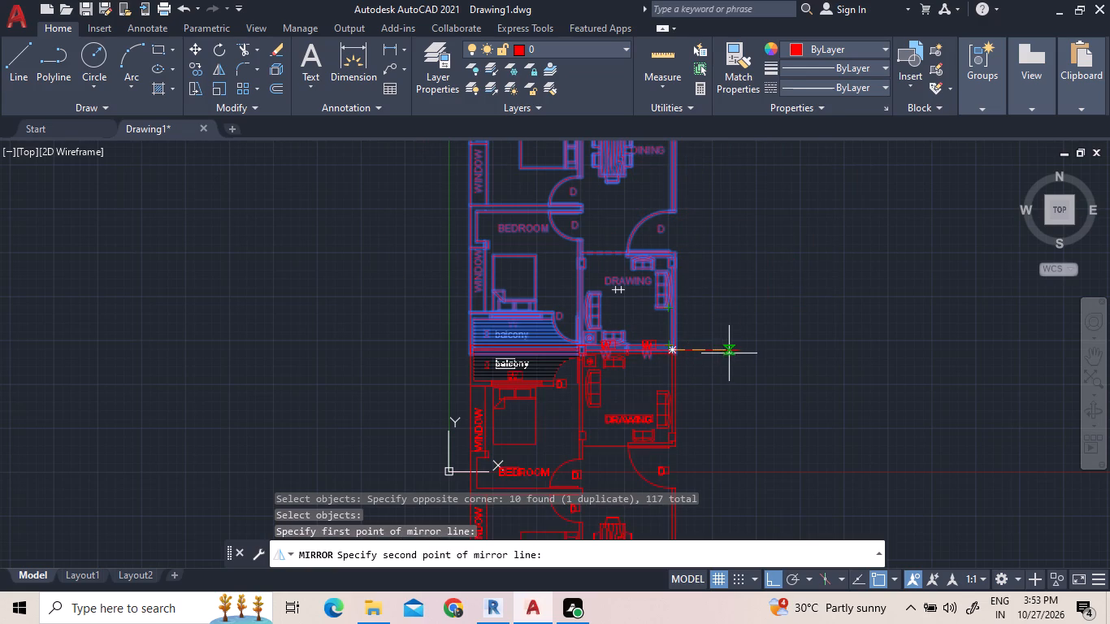
scroll(669, 408, "down", 2)
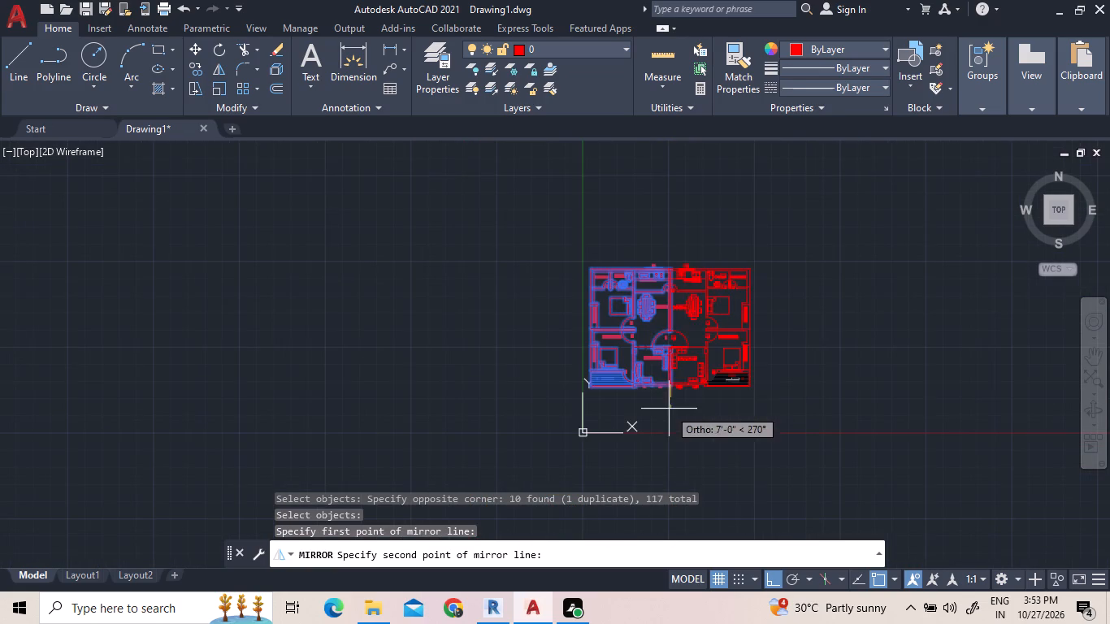
scroll(661, 257, "up", 3)
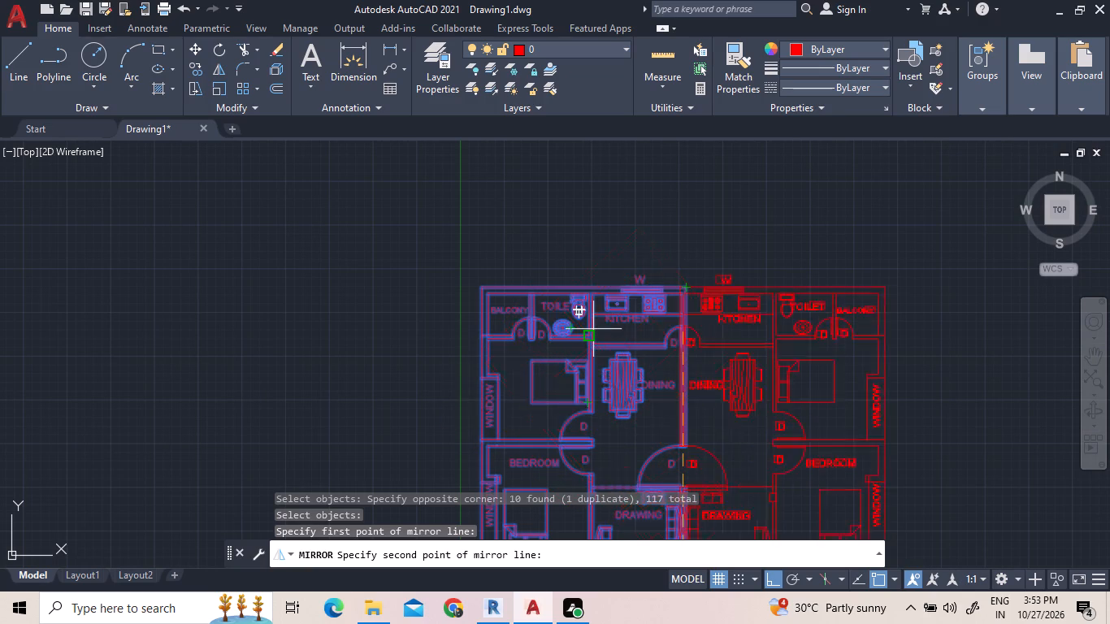
scroll(594, 329, "down", 2)
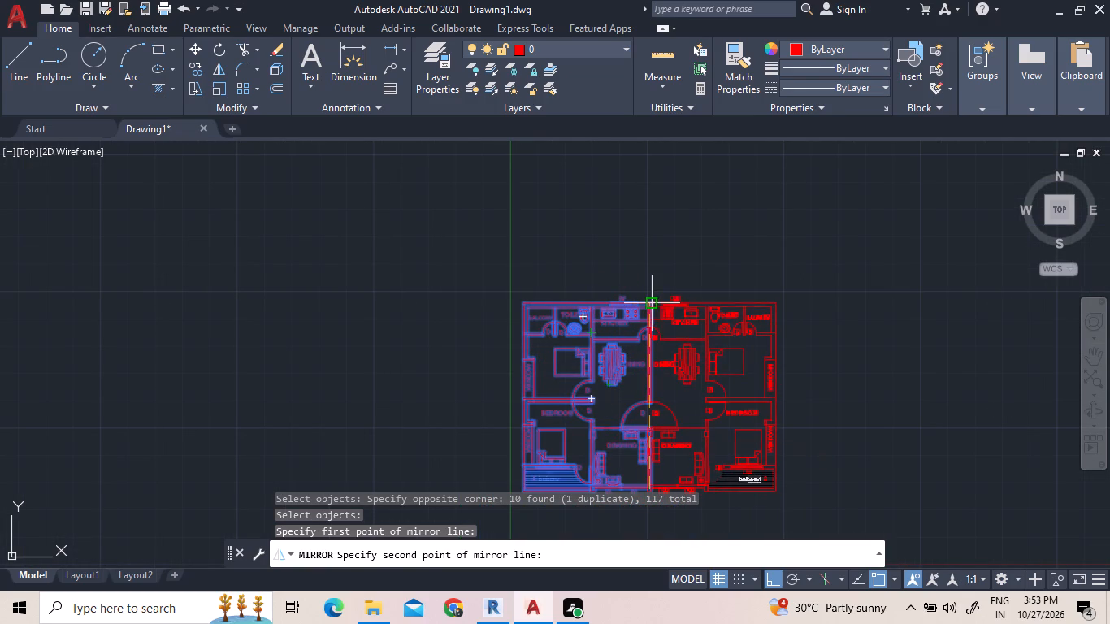
key("F8")
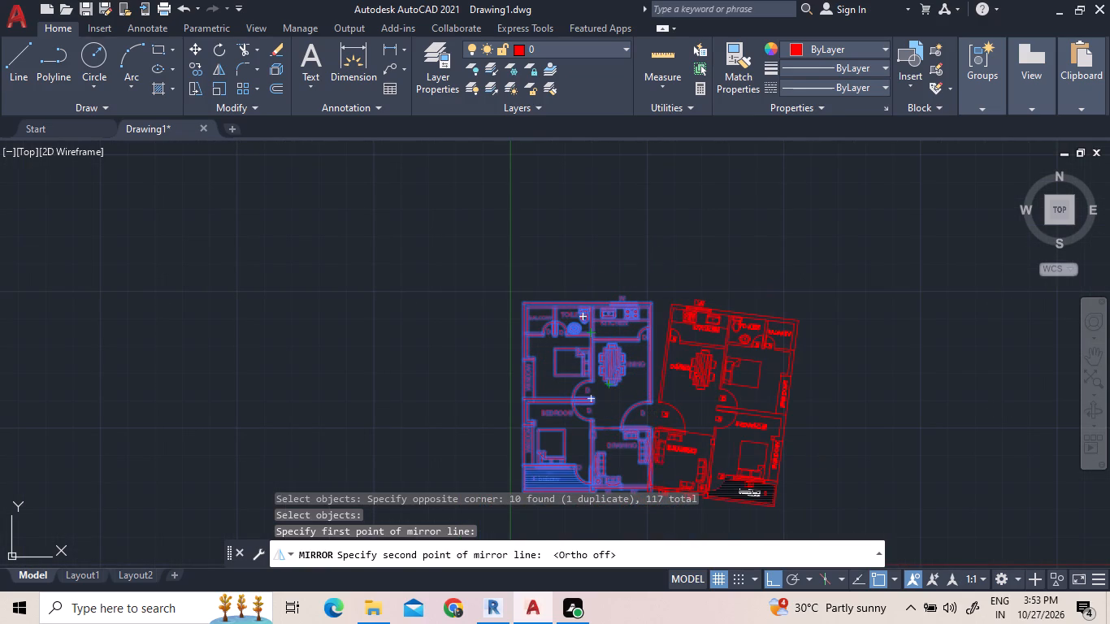
key("F8")
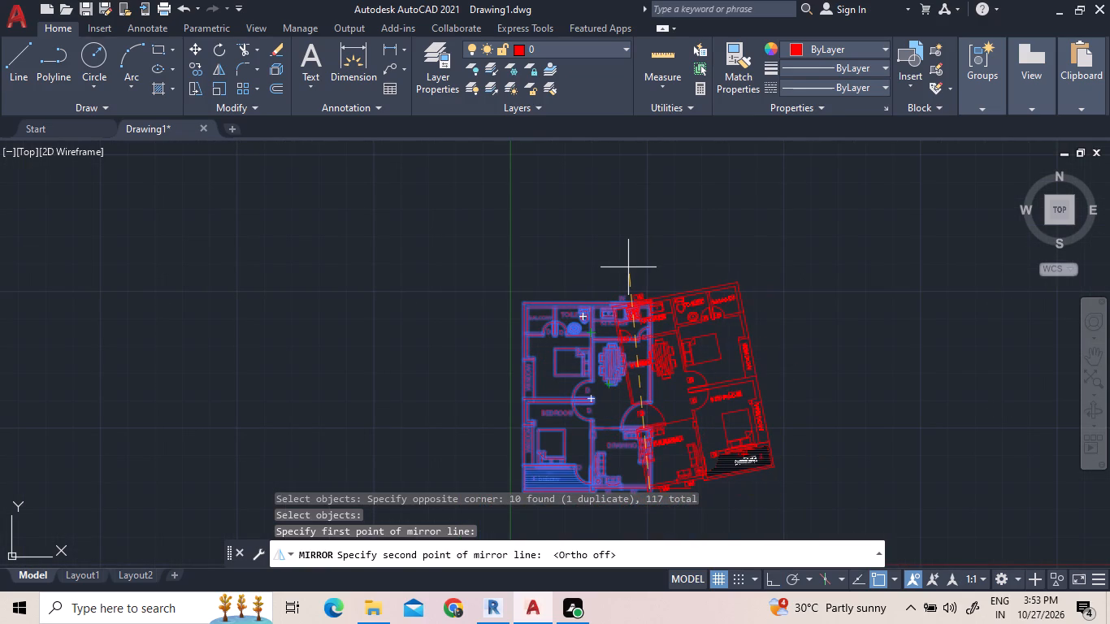
scroll(628, 267, "up", 4)
left_click(628, 267)
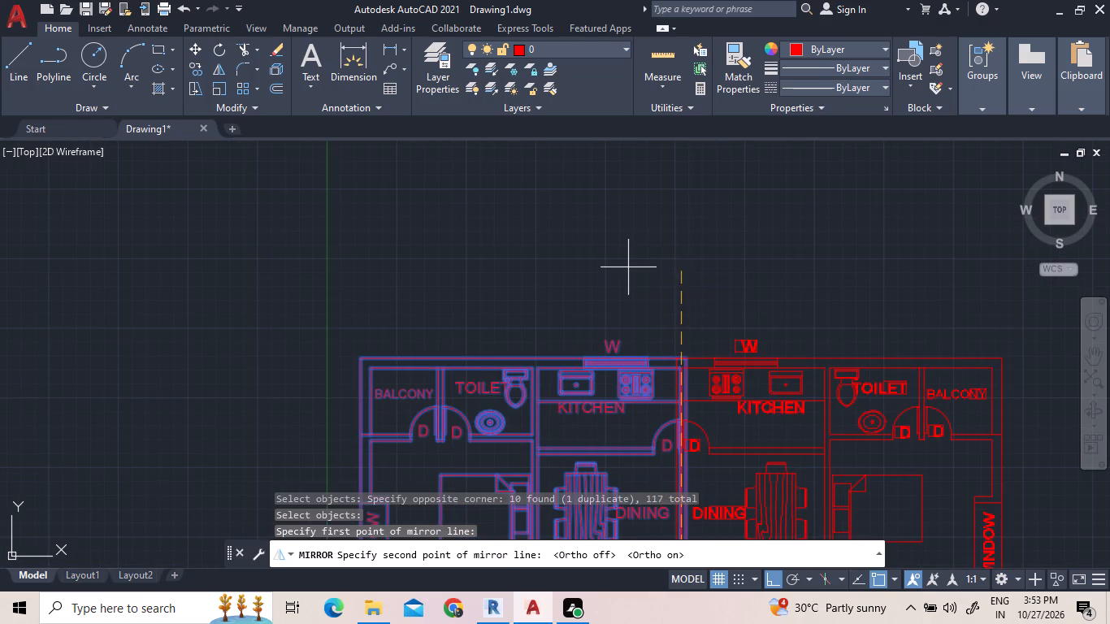
scroll(633, 267, "down", 4)
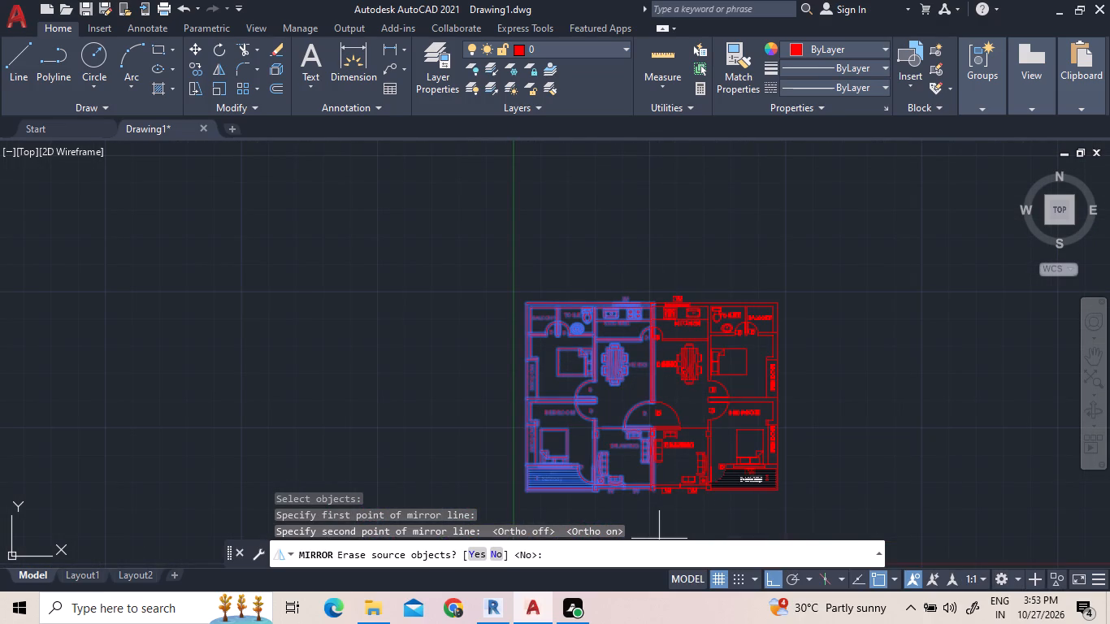
left_click(504, 552)
left_click(492, 549)
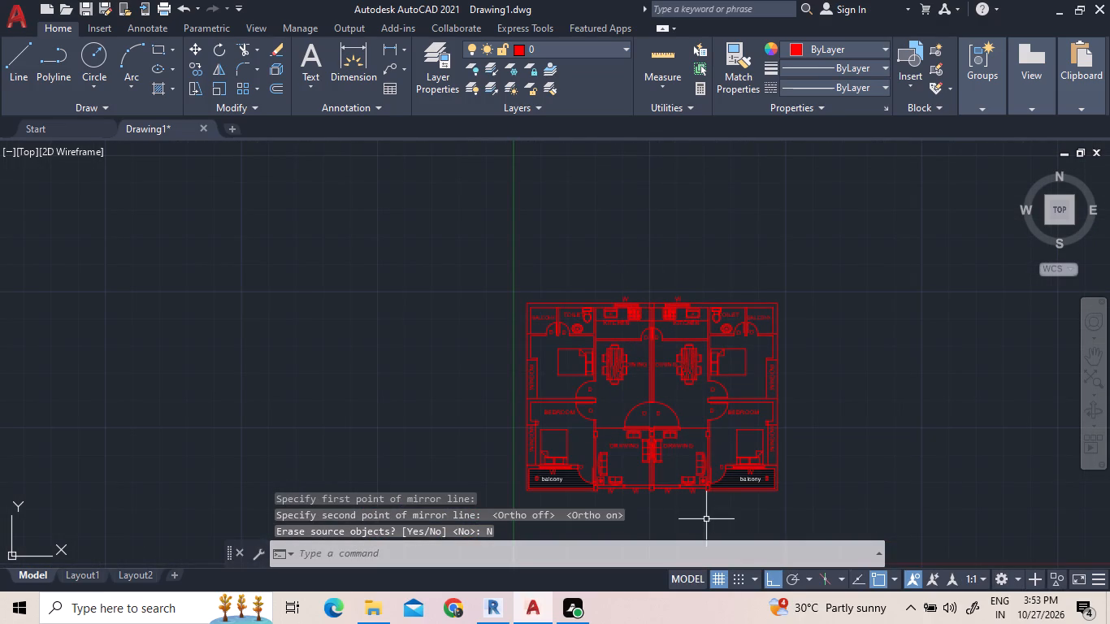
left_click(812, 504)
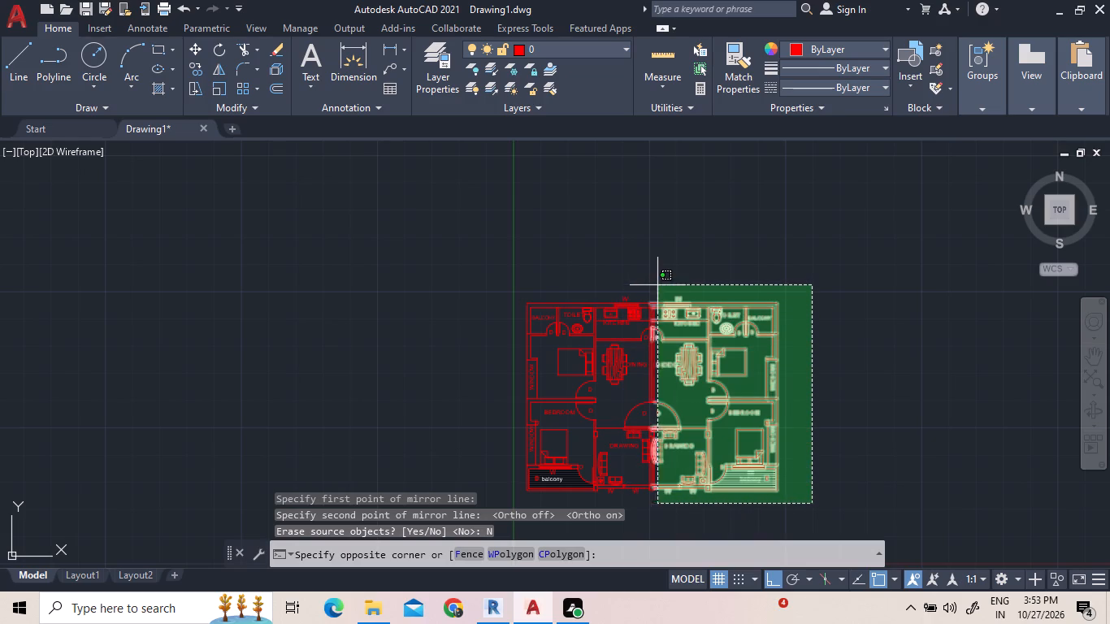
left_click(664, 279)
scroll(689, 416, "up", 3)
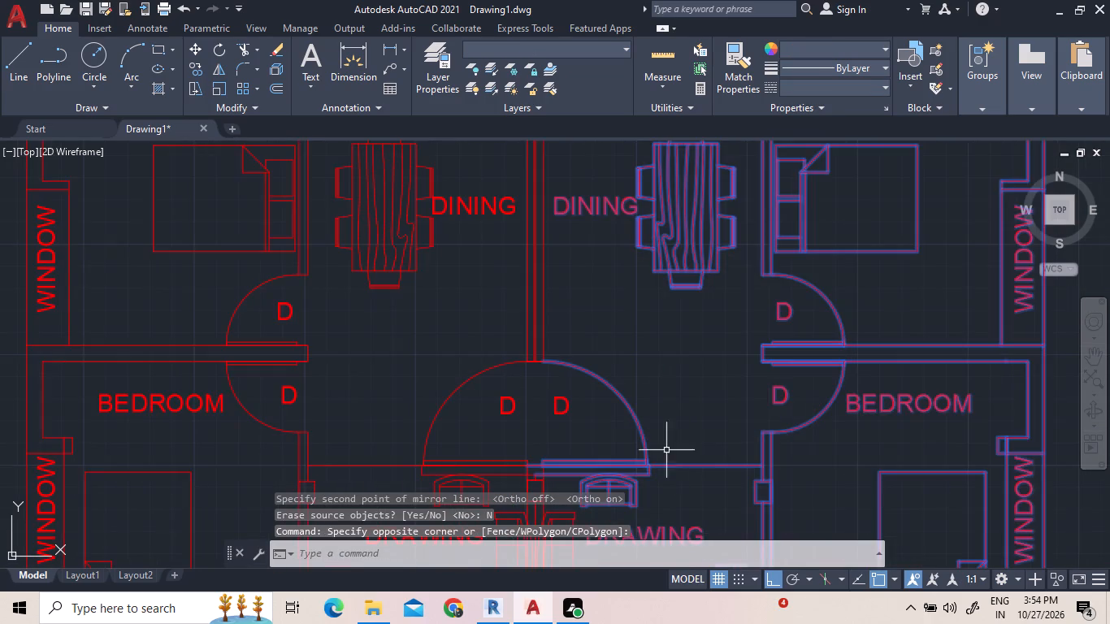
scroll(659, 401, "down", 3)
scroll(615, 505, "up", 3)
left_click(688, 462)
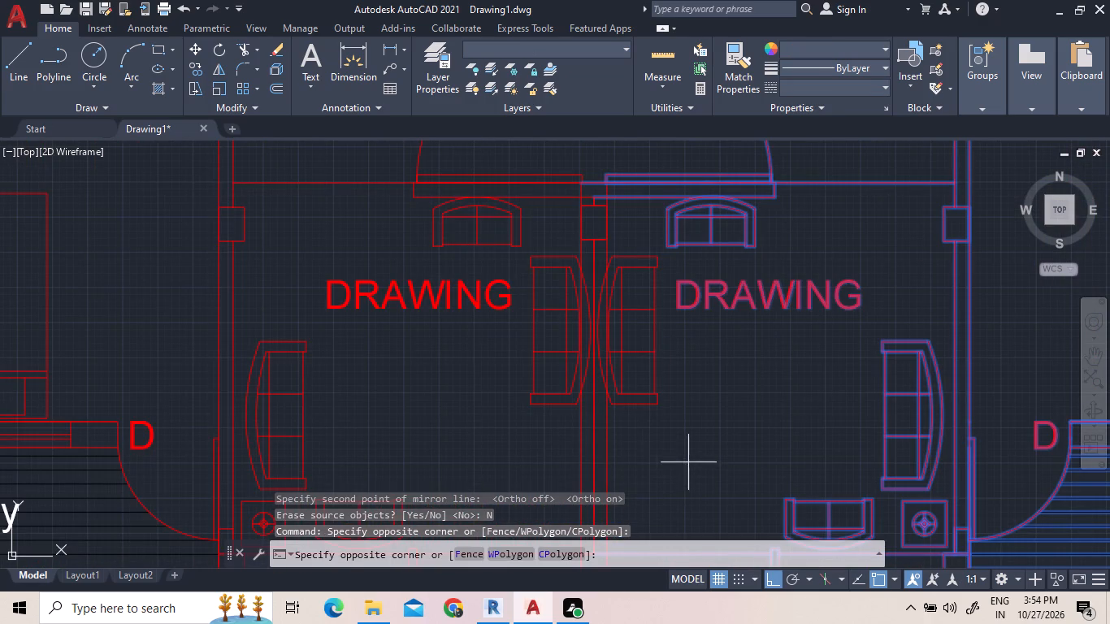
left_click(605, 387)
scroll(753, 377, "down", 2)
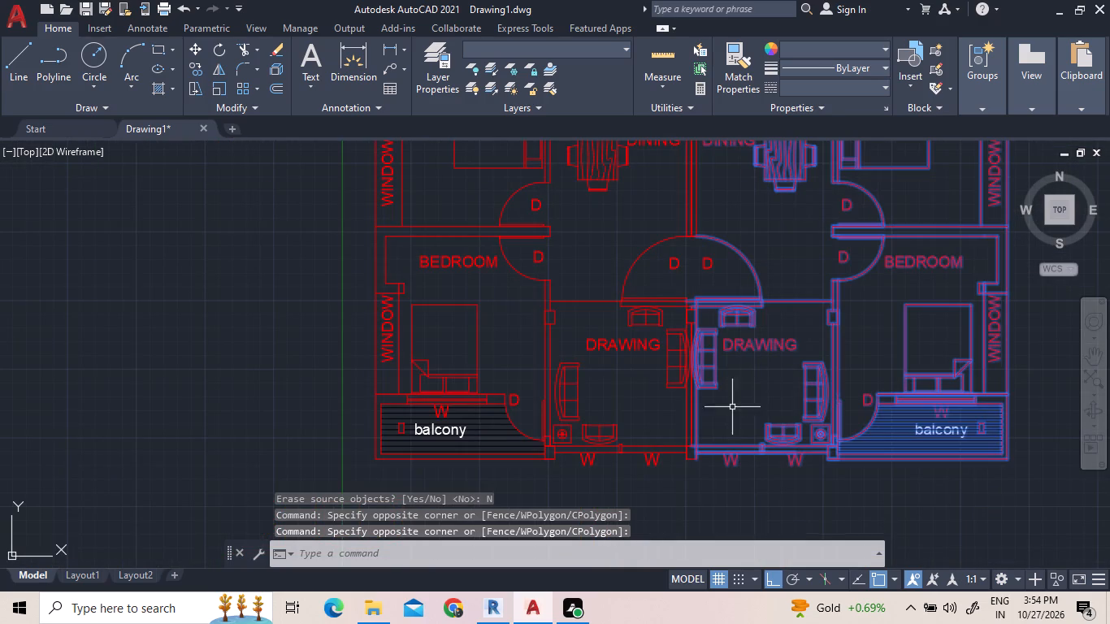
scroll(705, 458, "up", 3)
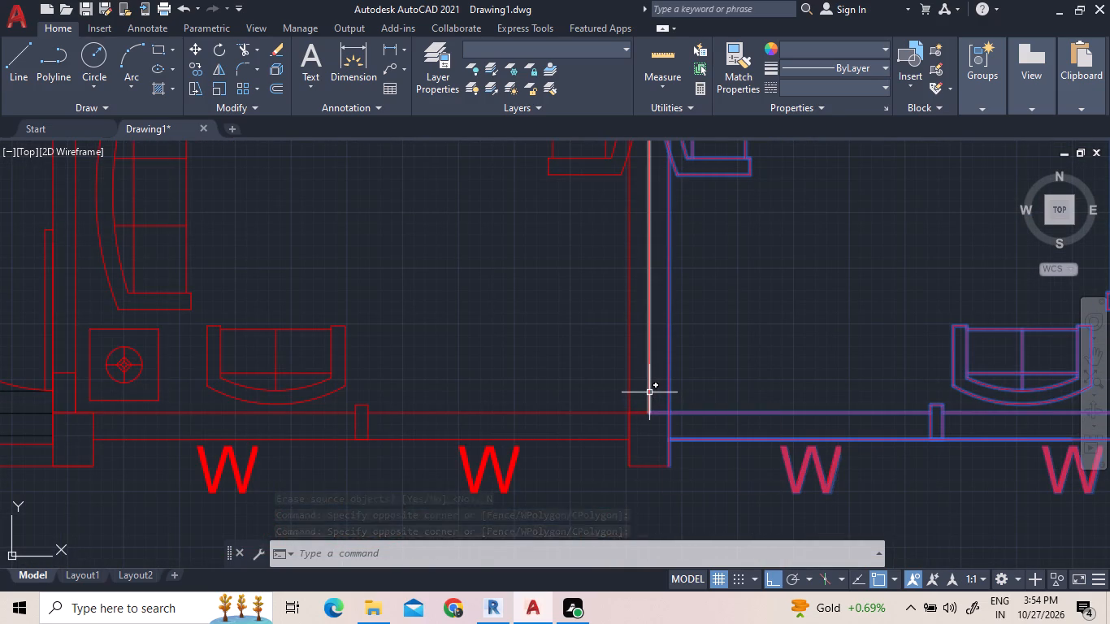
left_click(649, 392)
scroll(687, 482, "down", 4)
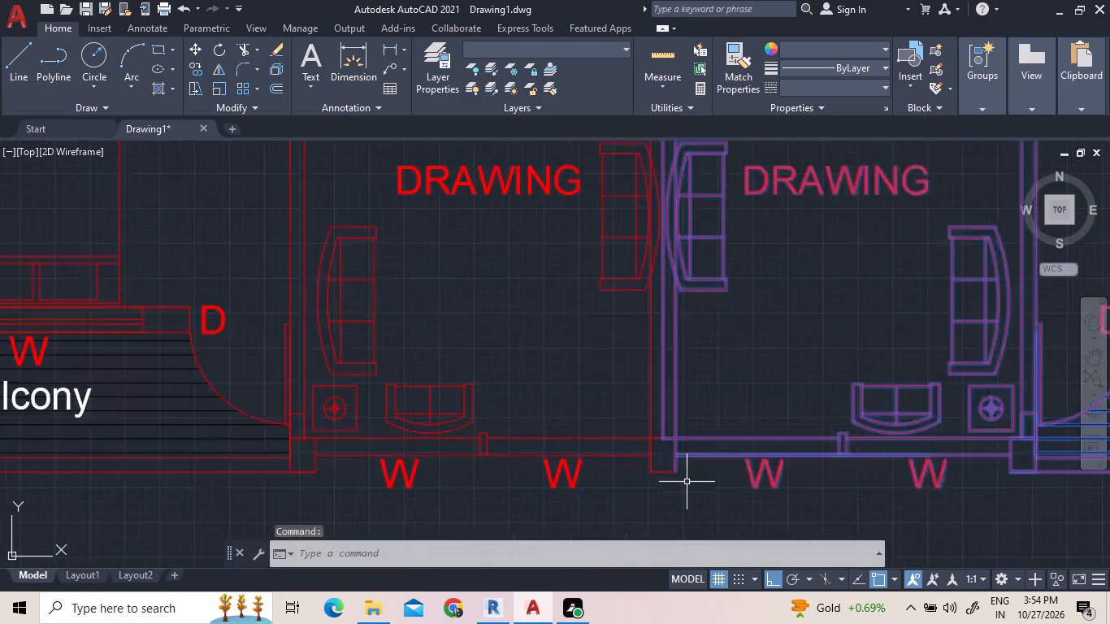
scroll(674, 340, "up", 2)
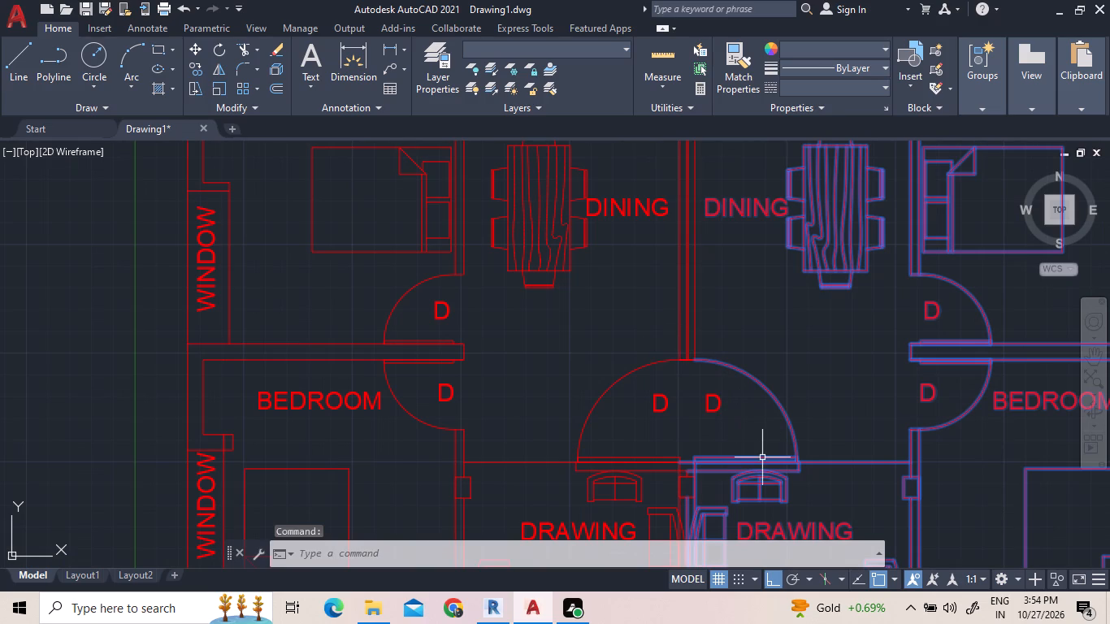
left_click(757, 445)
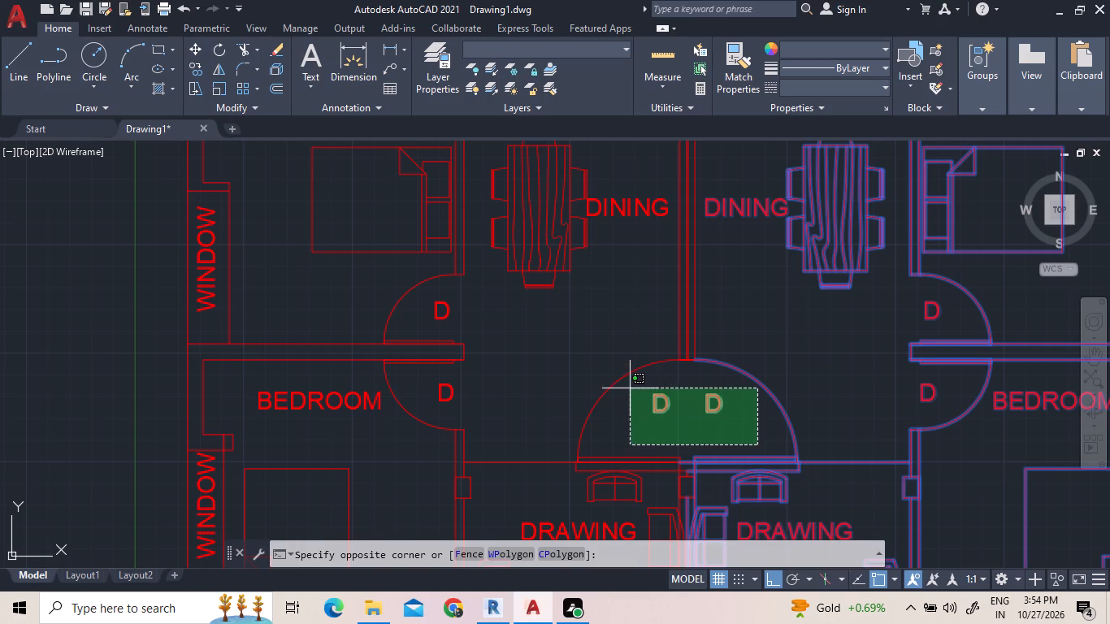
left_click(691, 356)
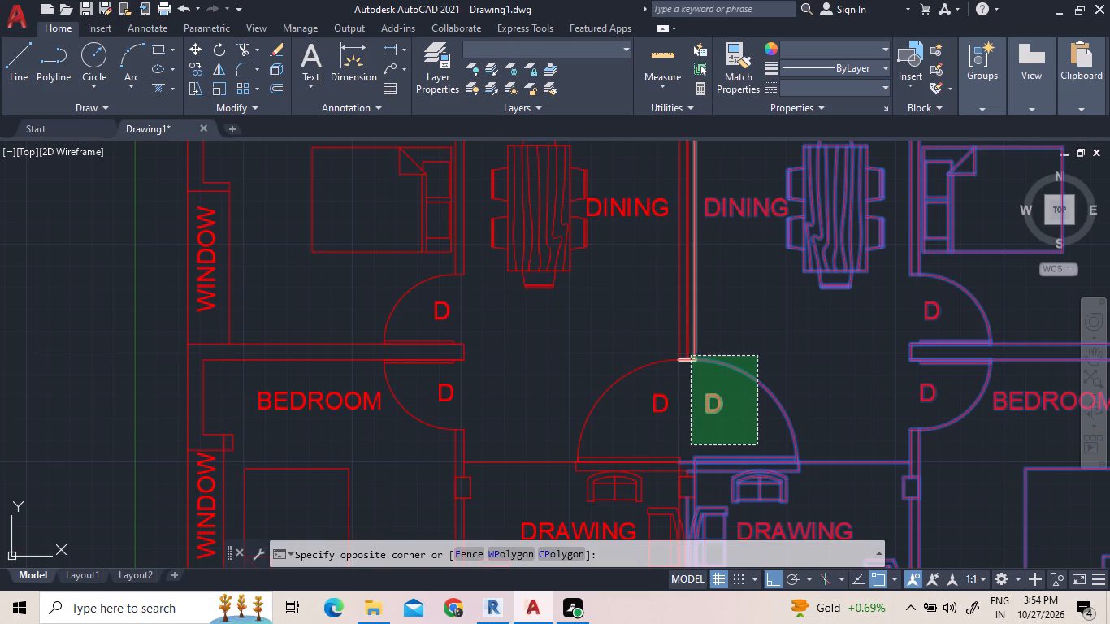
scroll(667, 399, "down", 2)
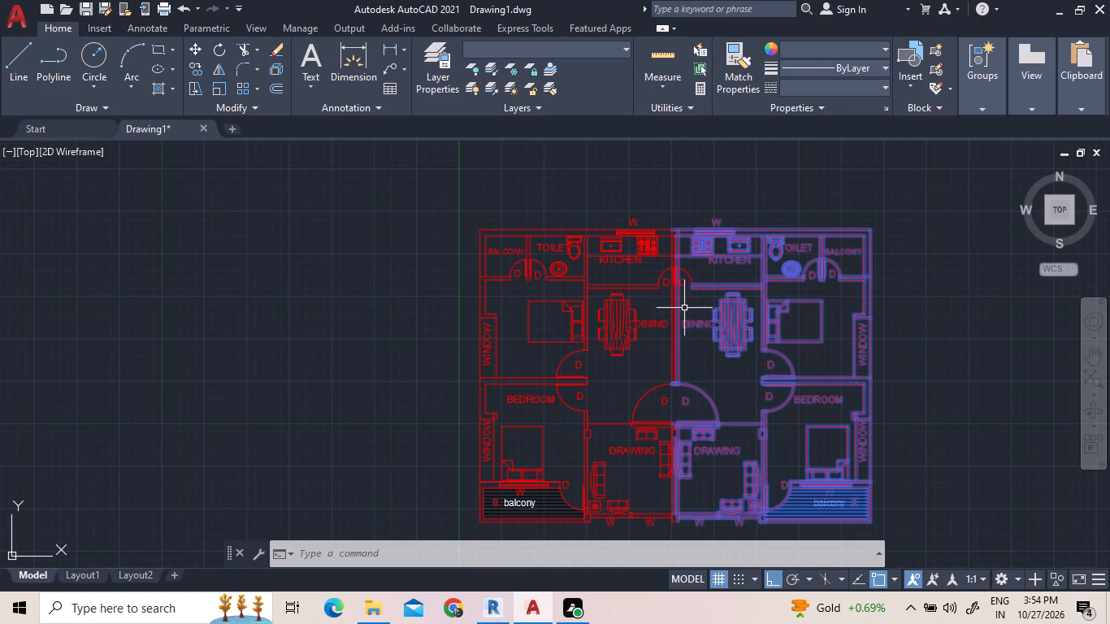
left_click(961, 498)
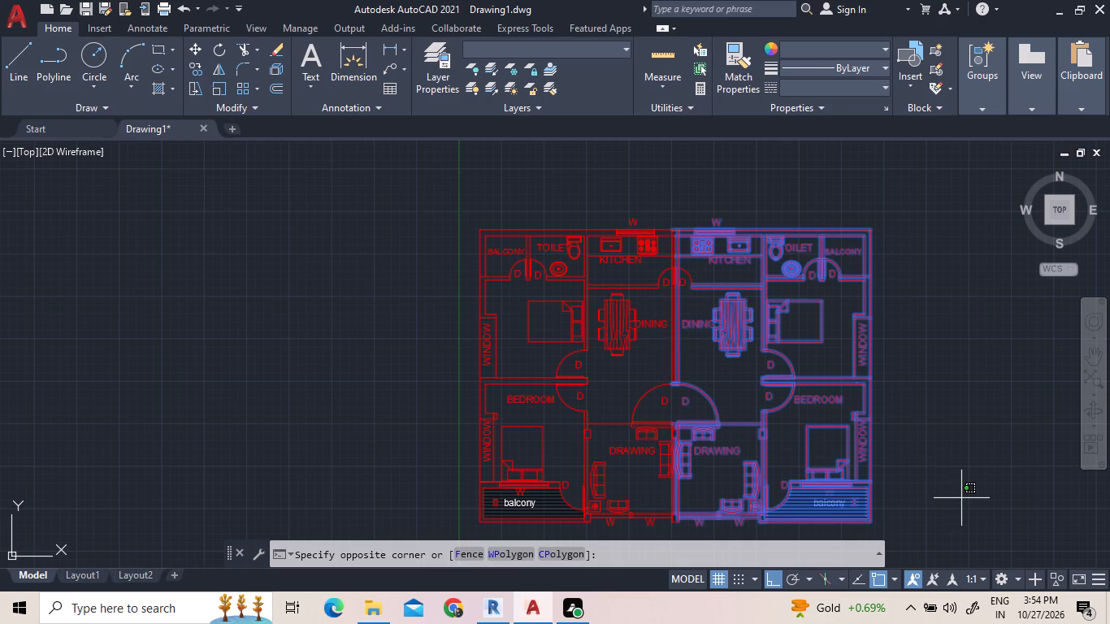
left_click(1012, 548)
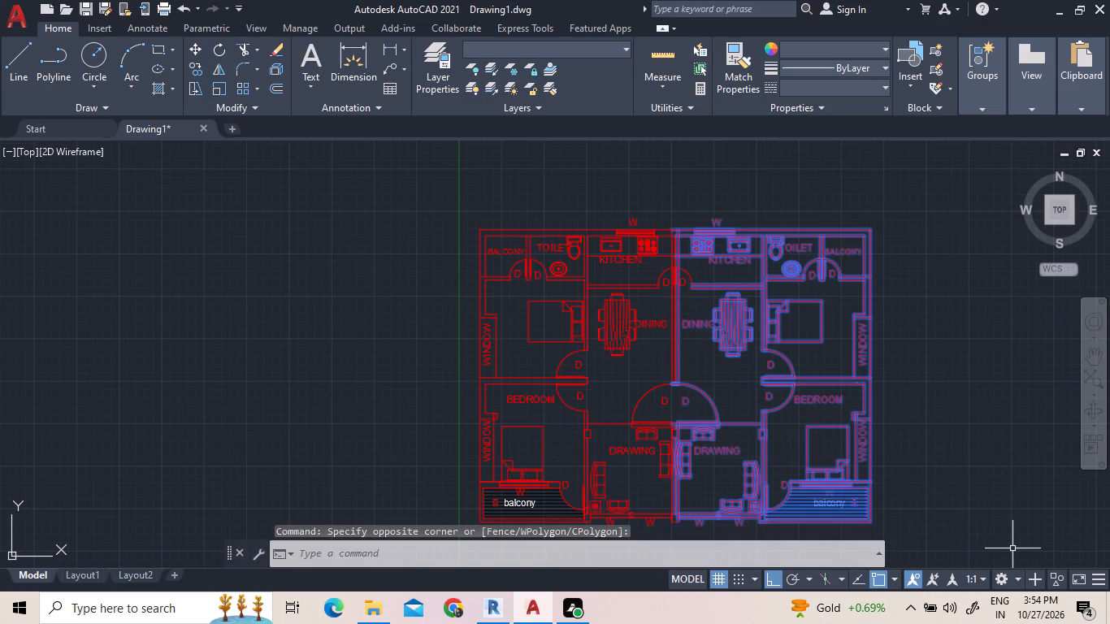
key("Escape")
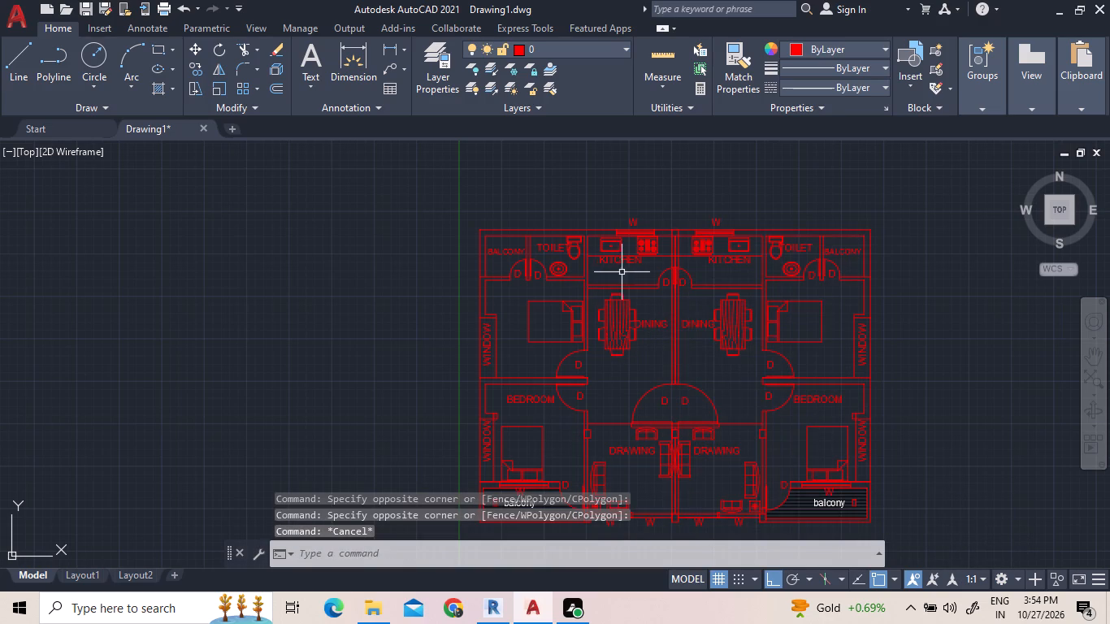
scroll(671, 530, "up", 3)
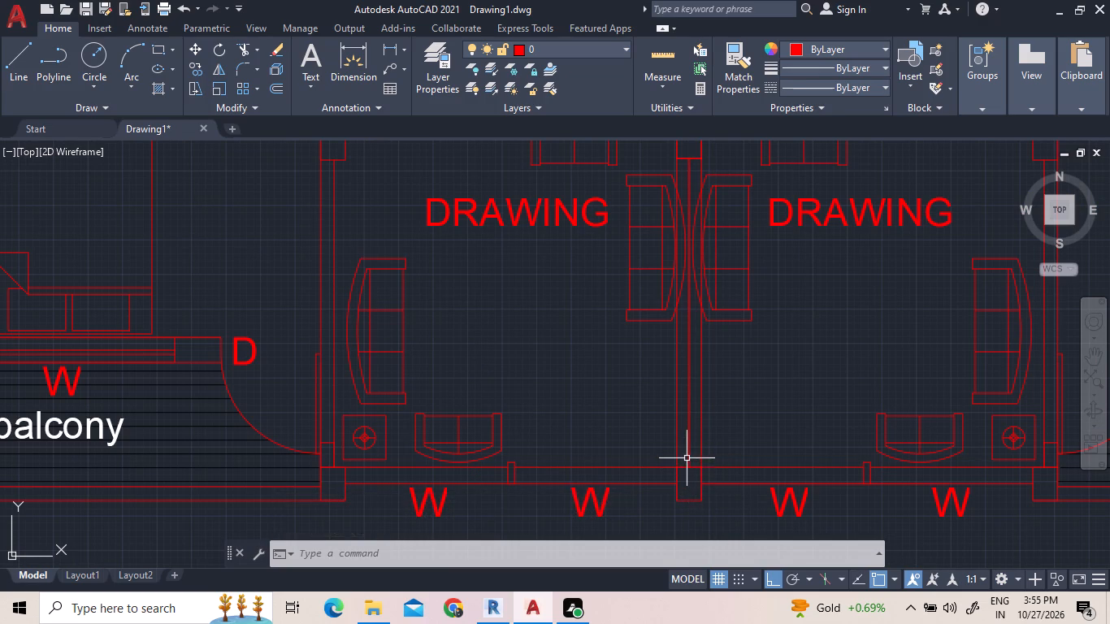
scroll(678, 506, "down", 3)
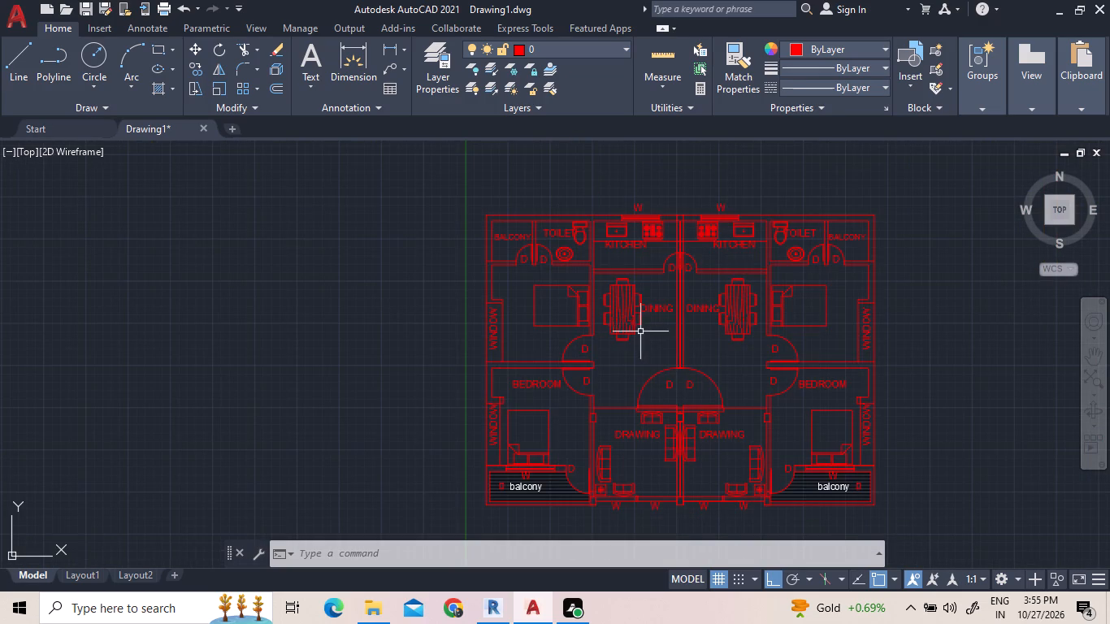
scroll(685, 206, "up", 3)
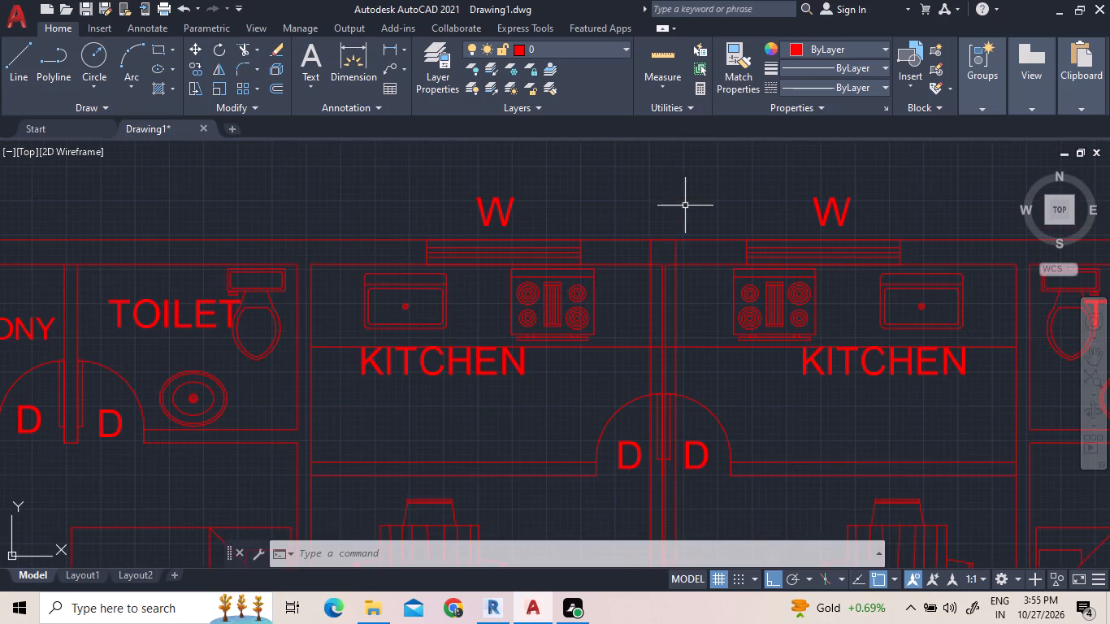
Move the whole mirrored unit, including its kitchen window label, 7'8" horizontally away from the original floor plan.
scroll(676, 261, "up", 2)
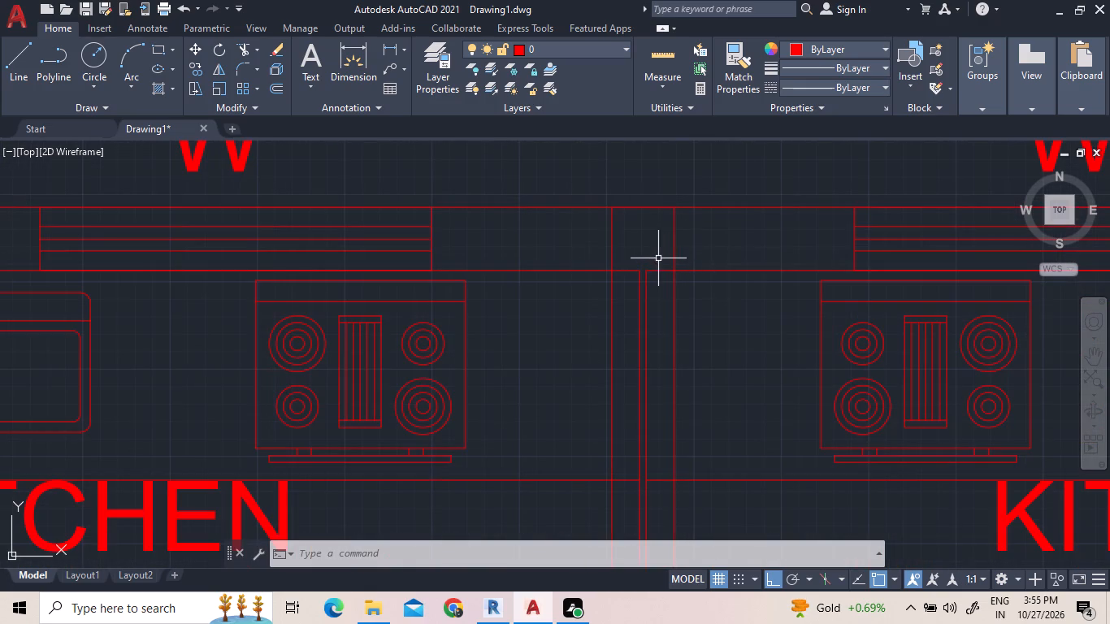
left_click(648, 258)
left_click(649, 247)
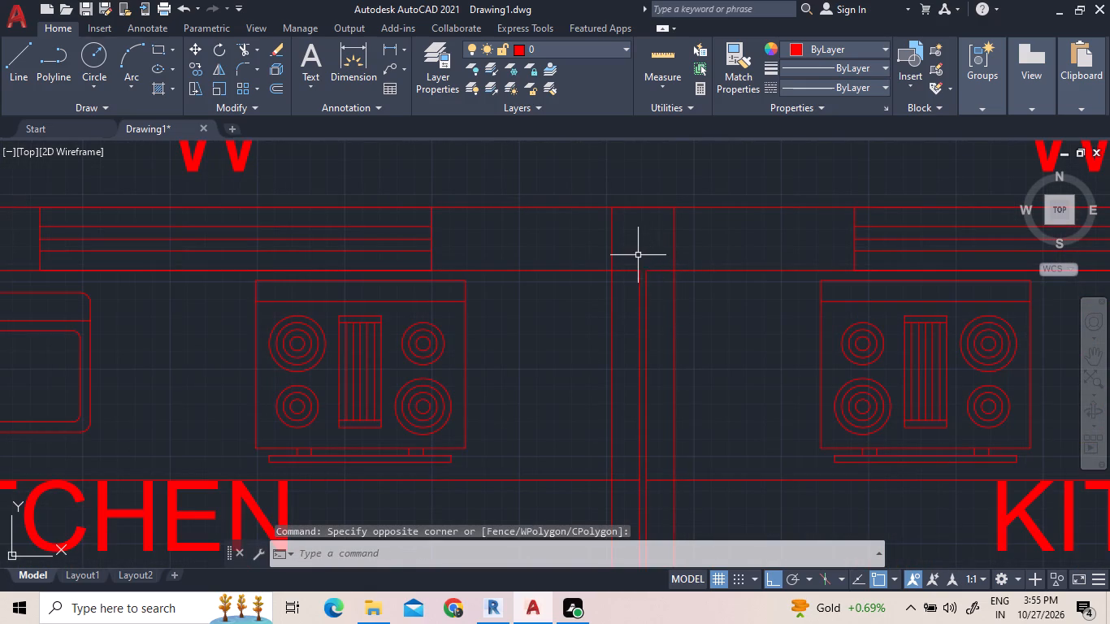
left_click(627, 171)
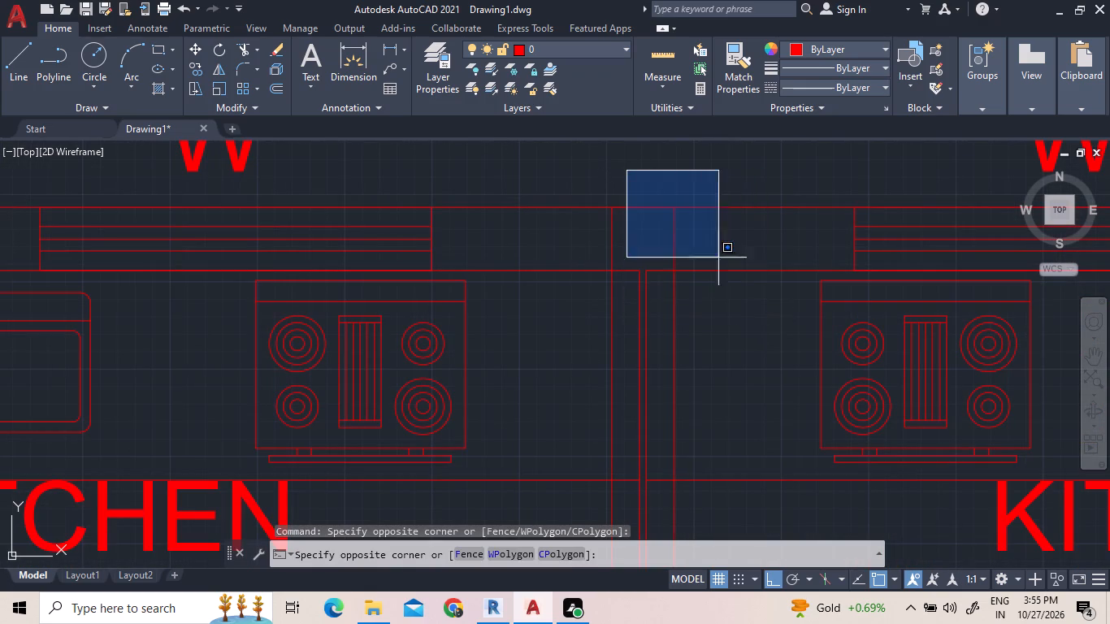
left_click(661, 235)
left_click(644, 197)
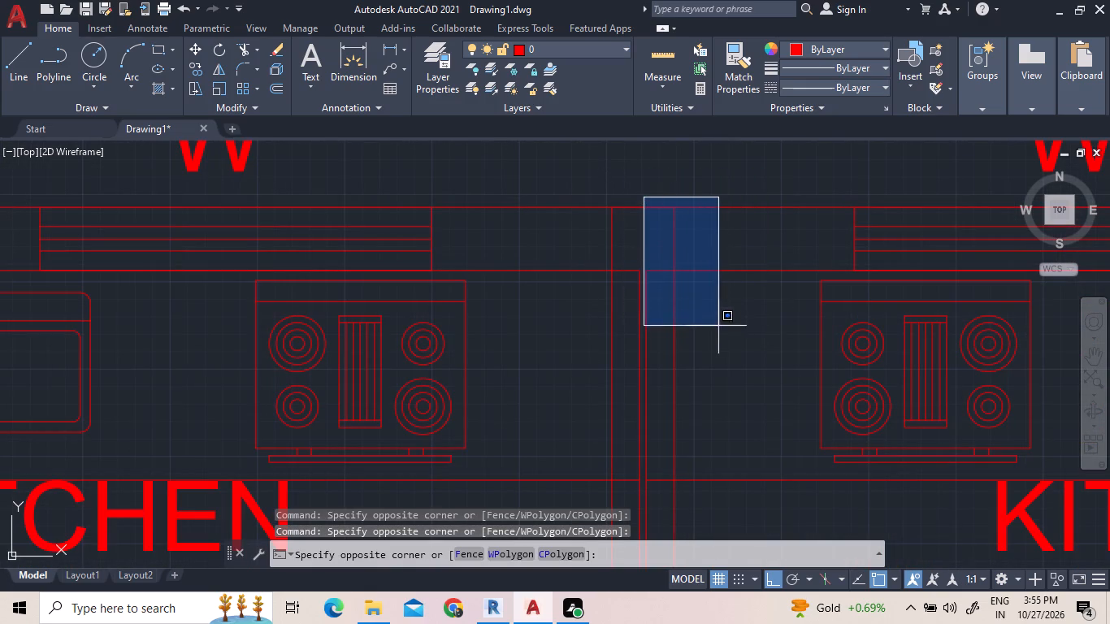
scroll(731, 345, "down", 6)
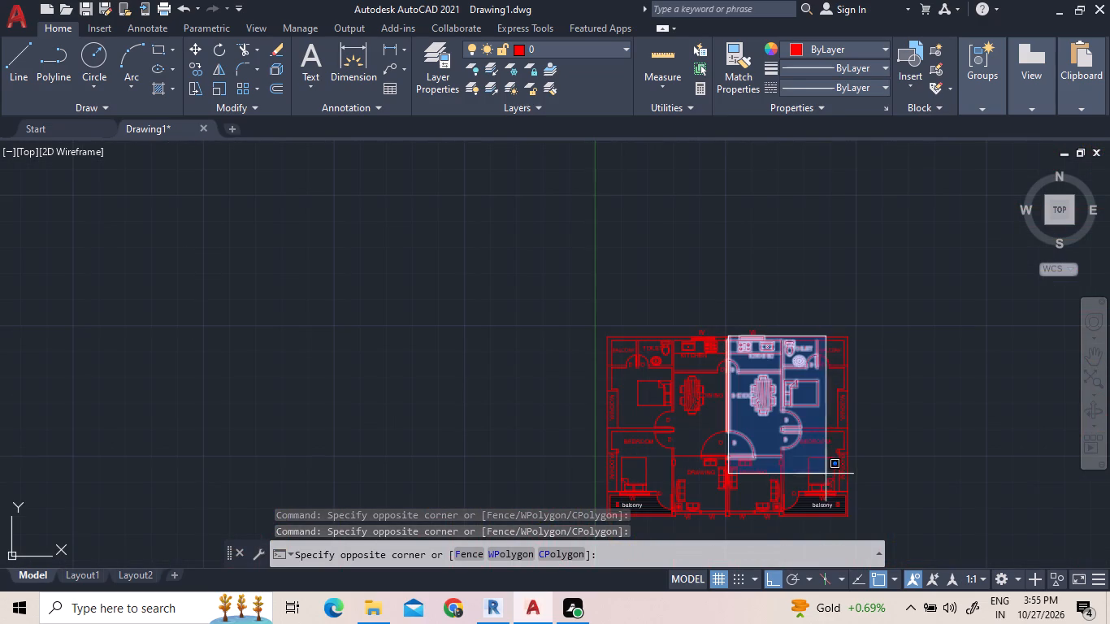
left_click(854, 527)
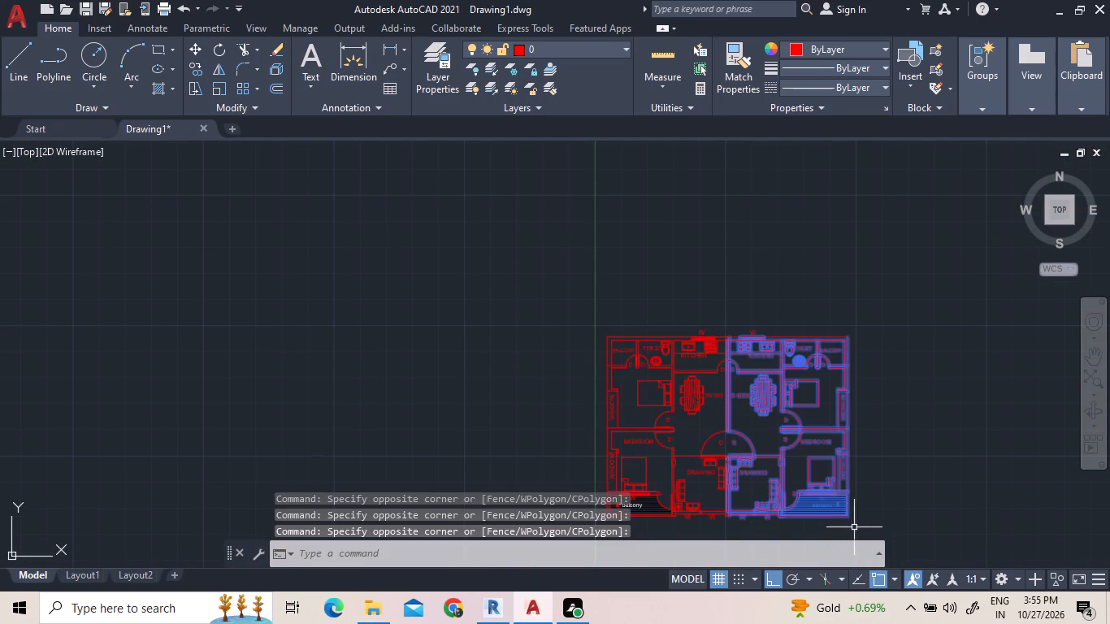
scroll(738, 325, "up", 2)
left_click(852, 354)
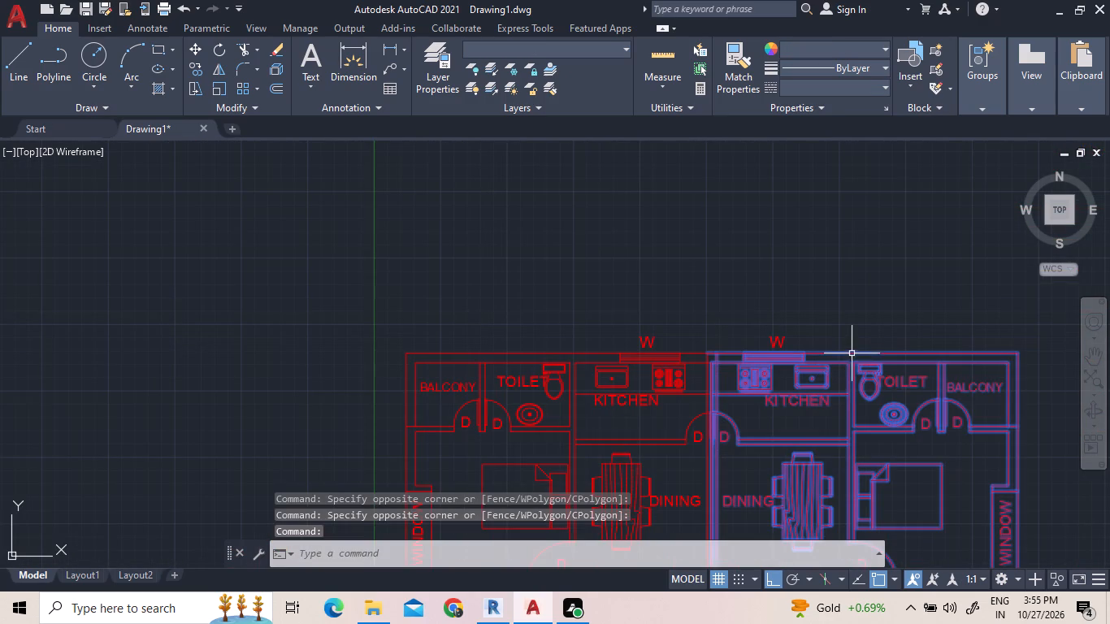
left_click(781, 342)
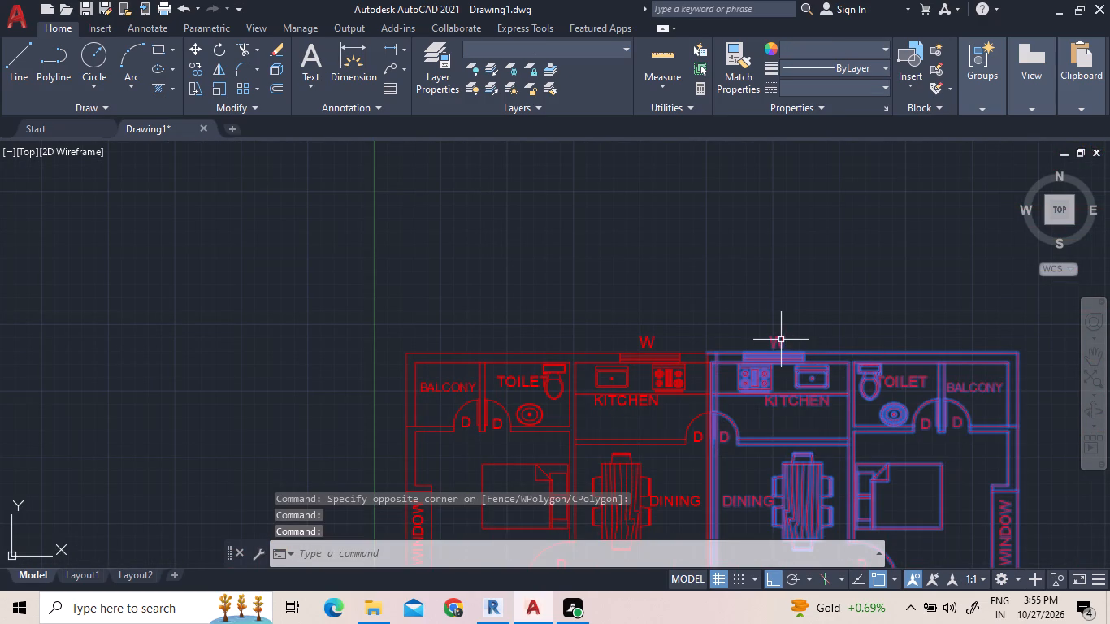
scroll(735, 238, "down", 2)
scroll(746, 487, "up", 2)
scroll(668, 421, "up", 3)
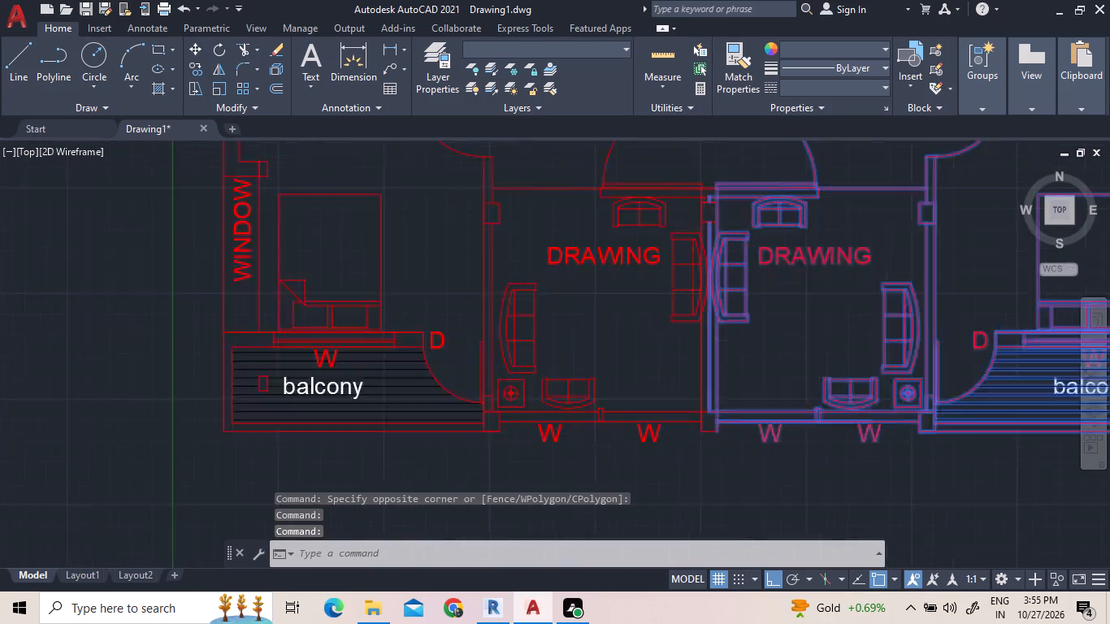
left_click(782, 449)
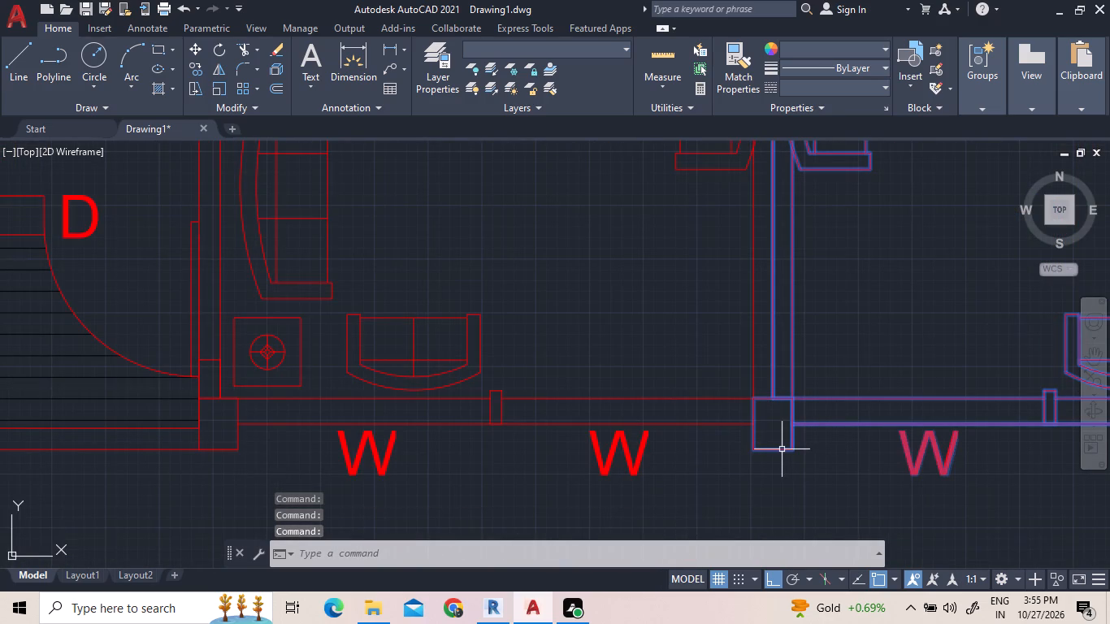
left_click(782, 449)
right_click(808, 340)
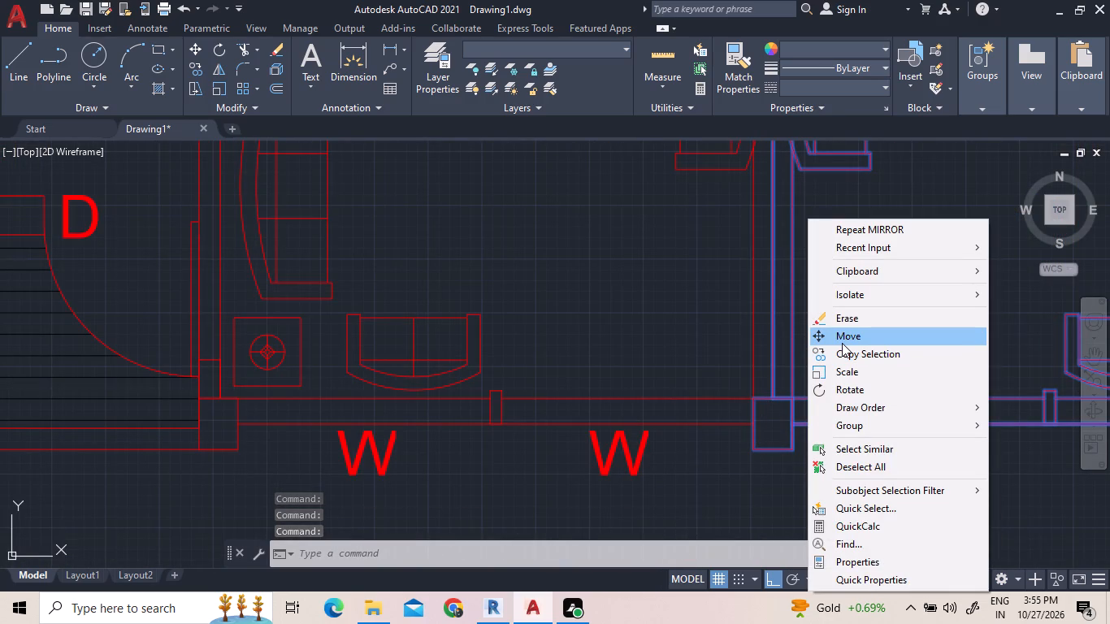
left_click(842, 343)
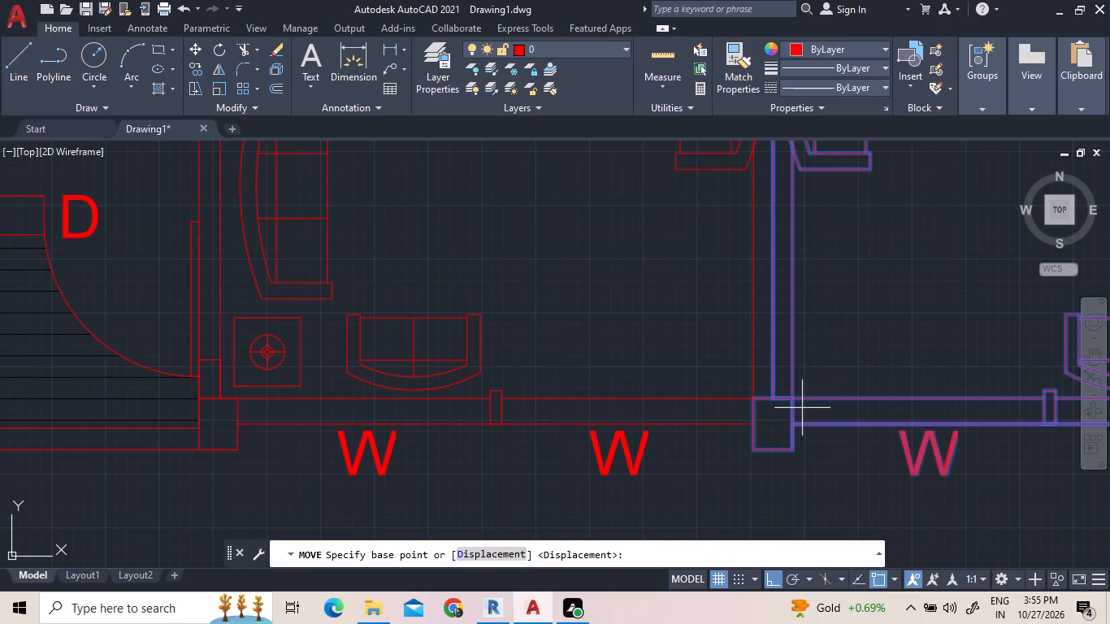
left_click(756, 399)
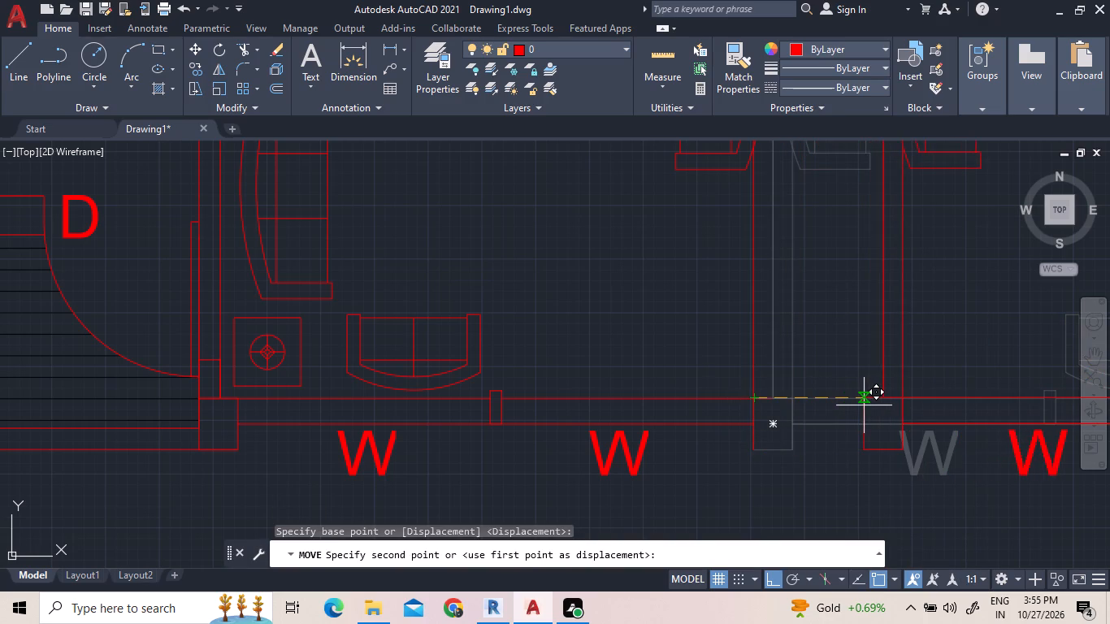
key("7")
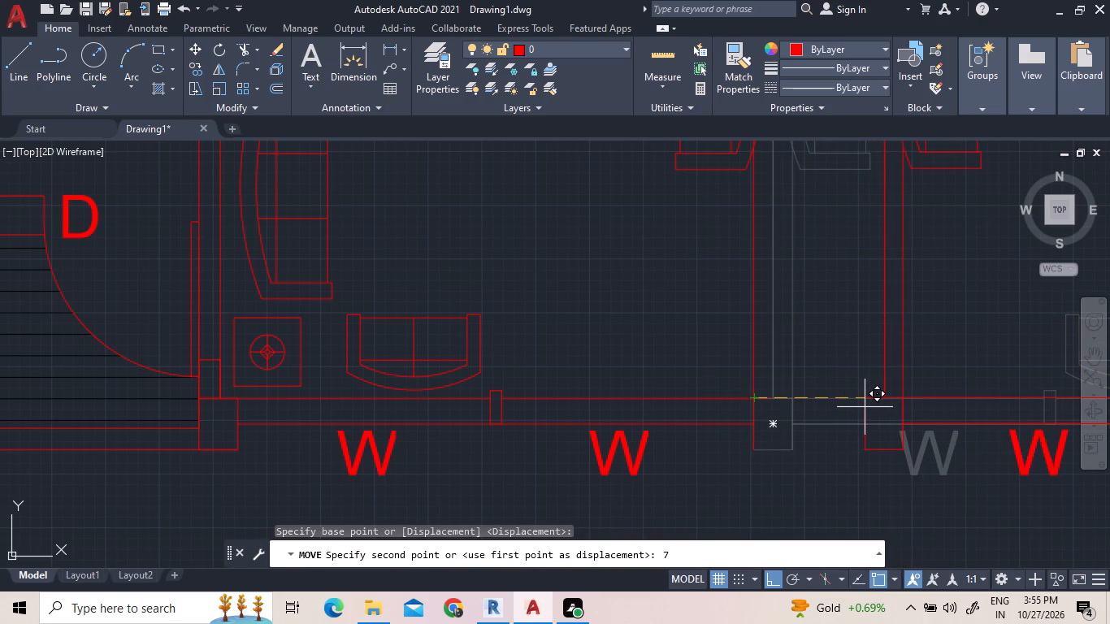
key("apostrophe")
key("8")
key("shift+quotedbl")
key("Return")
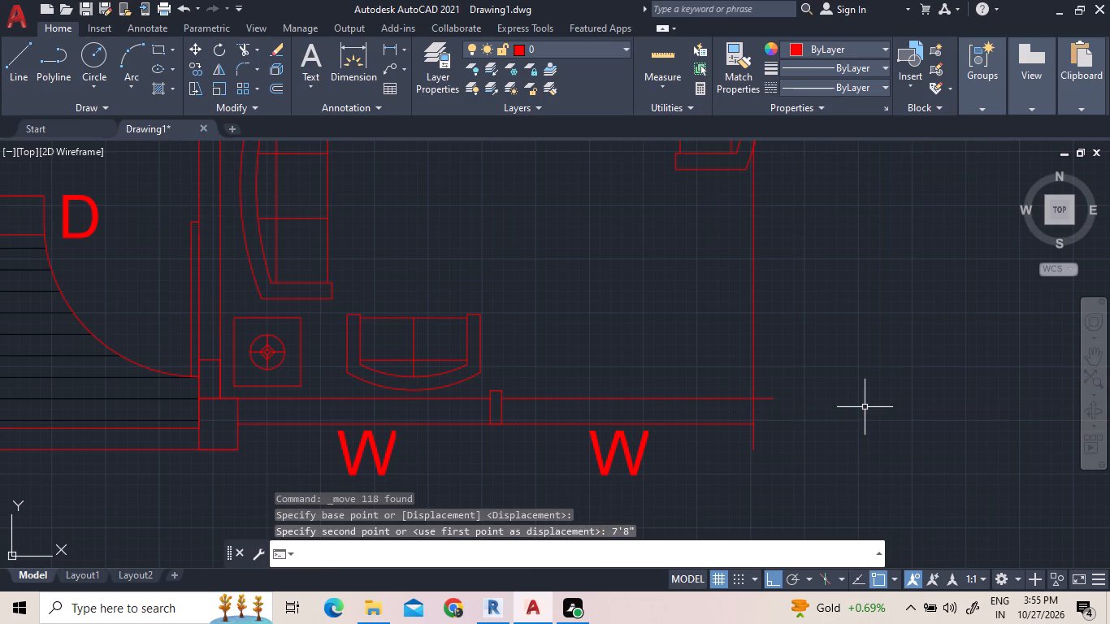
Delete the outermost vertical wall line beside the mirrored unit's kitchen and dining area, facing the gap between the units.
scroll(865, 407, "down", 5)
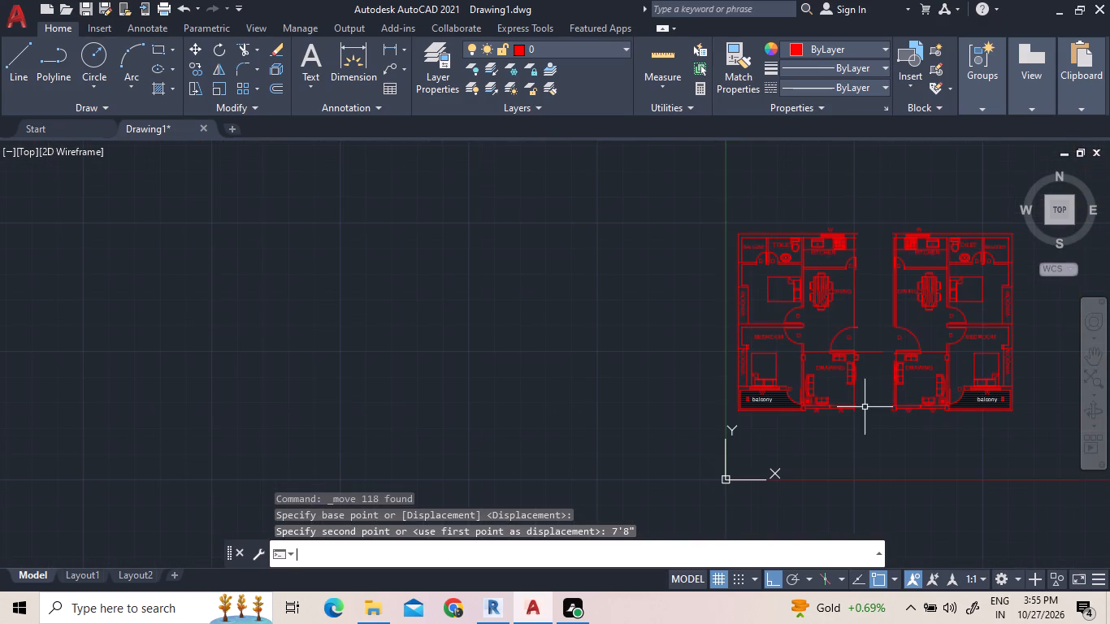
scroll(896, 223, "up", 2)
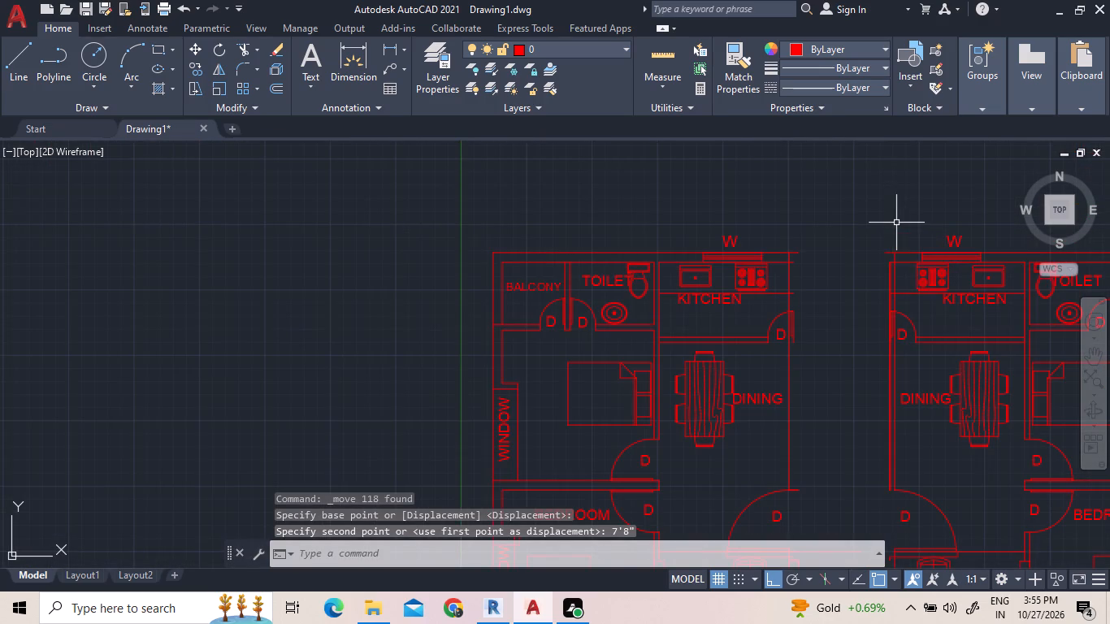
scroll(910, 279, "up", 1)
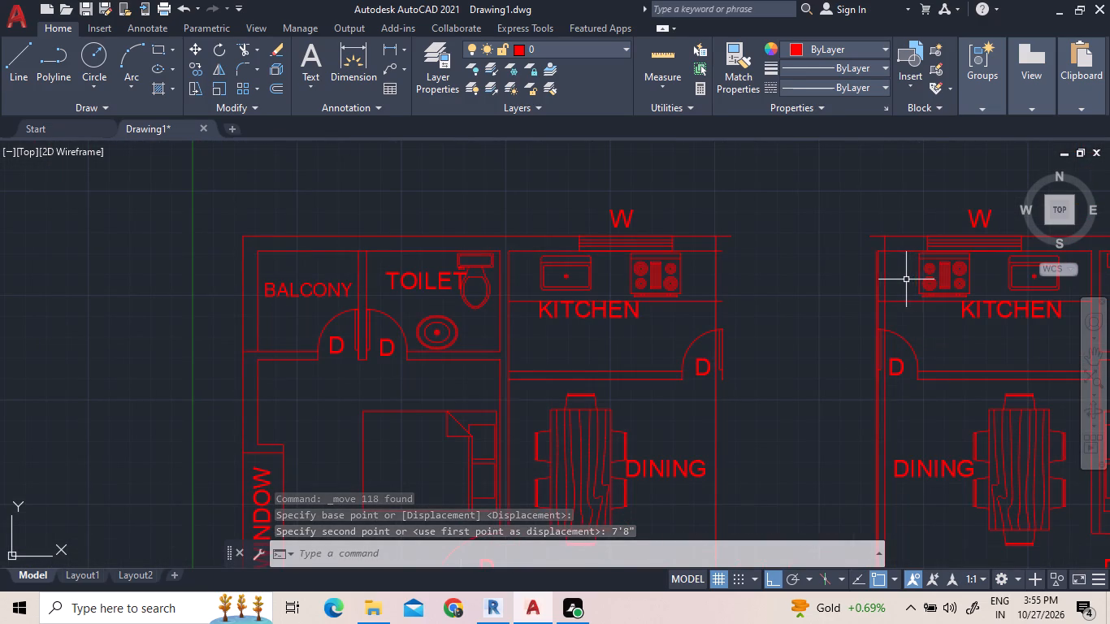
scroll(888, 285, "up", 3)
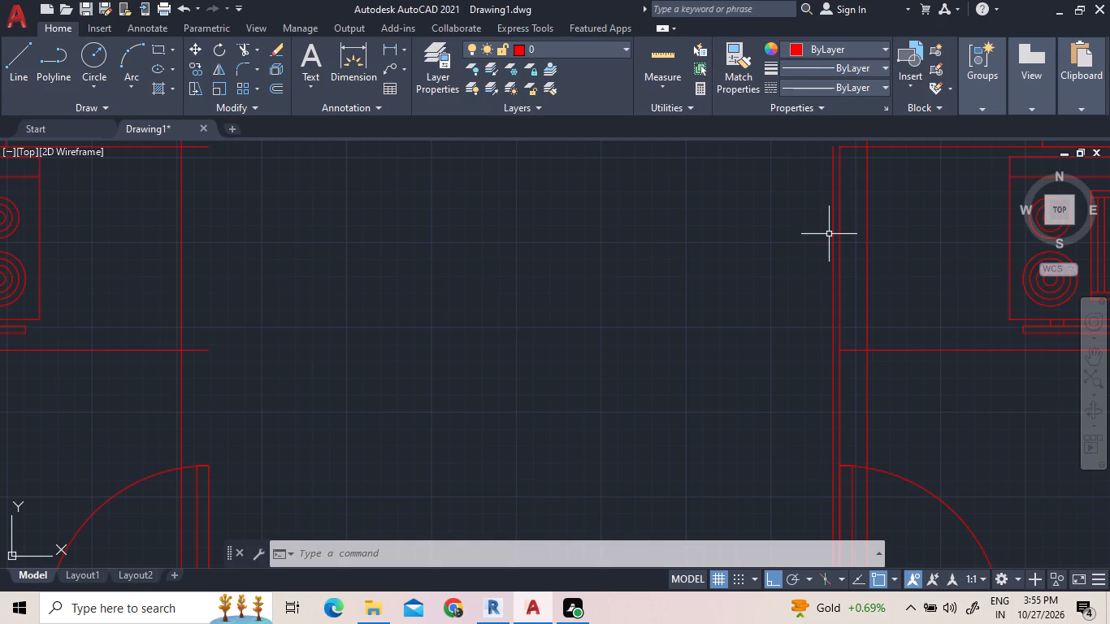
left_click(832, 243)
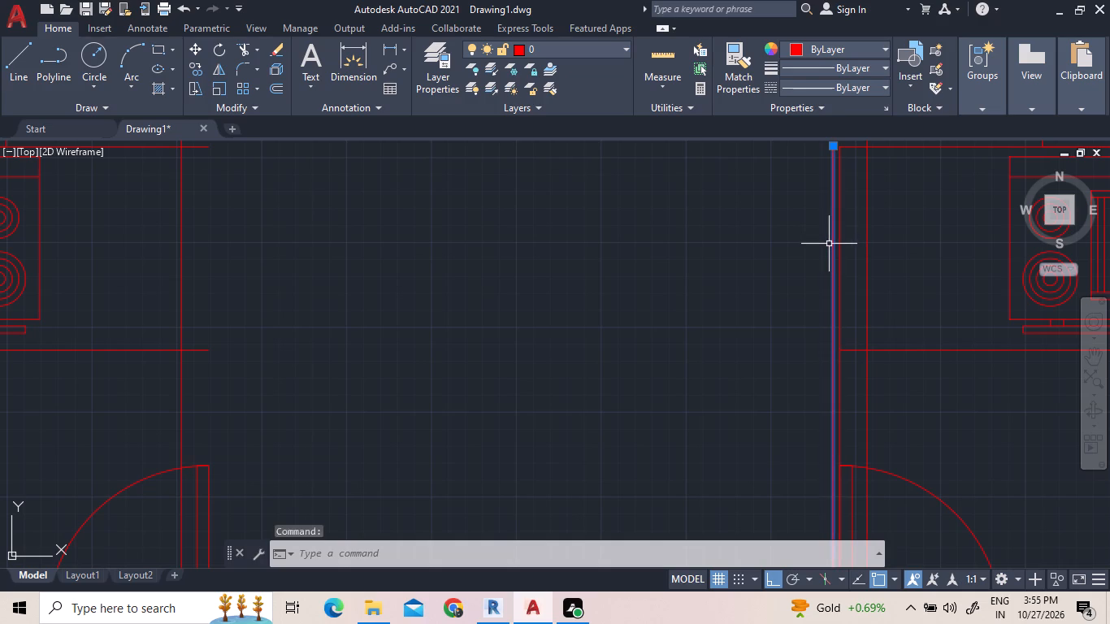
key("Delete")
Draw a vertical line about 35' long closing the original unit's gap-facing wall, from the kitchen's outer top corner down to the drawing room's bottom wall.
scroll(829, 236, "down", 5)
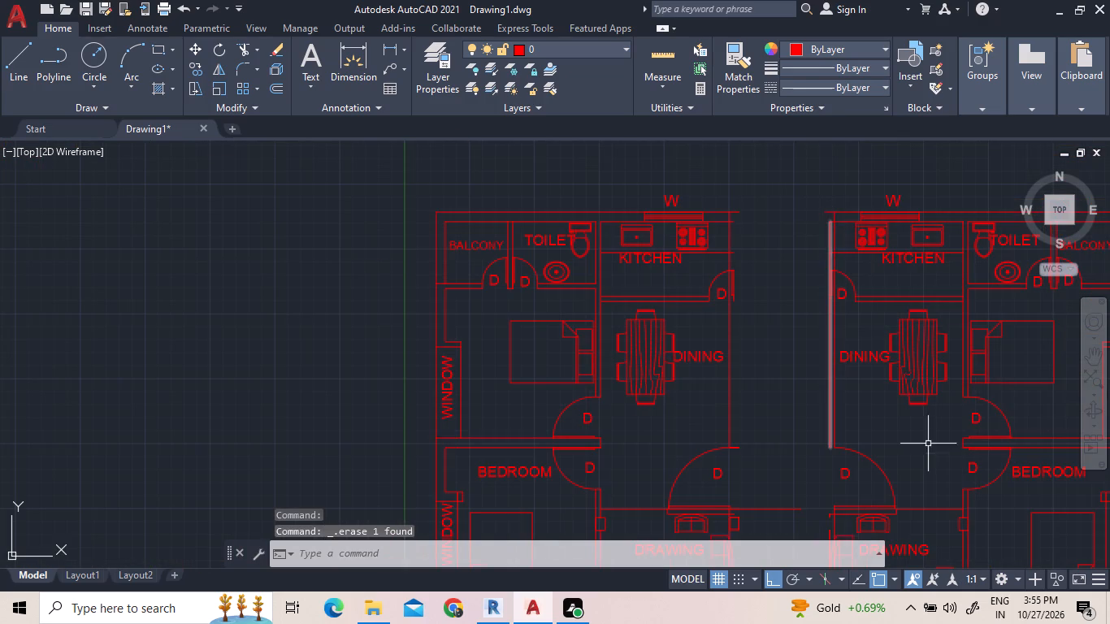
scroll(822, 521, "up", 3)
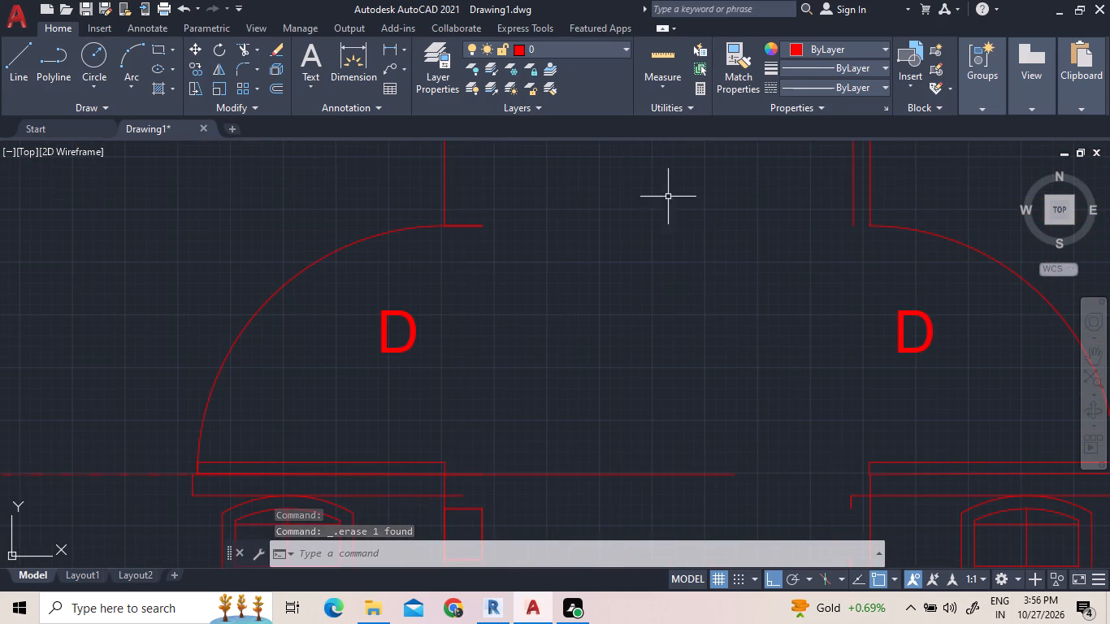
scroll(668, 197, "down", 3)
scroll(650, 320, "up", 2)
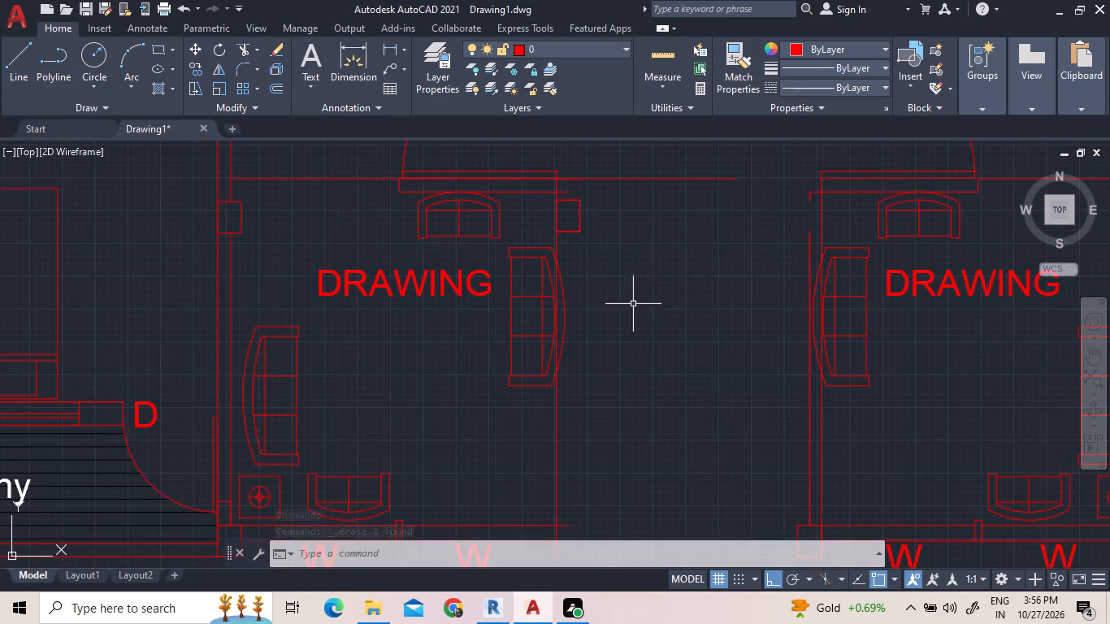
scroll(635, 312, "down", 4)
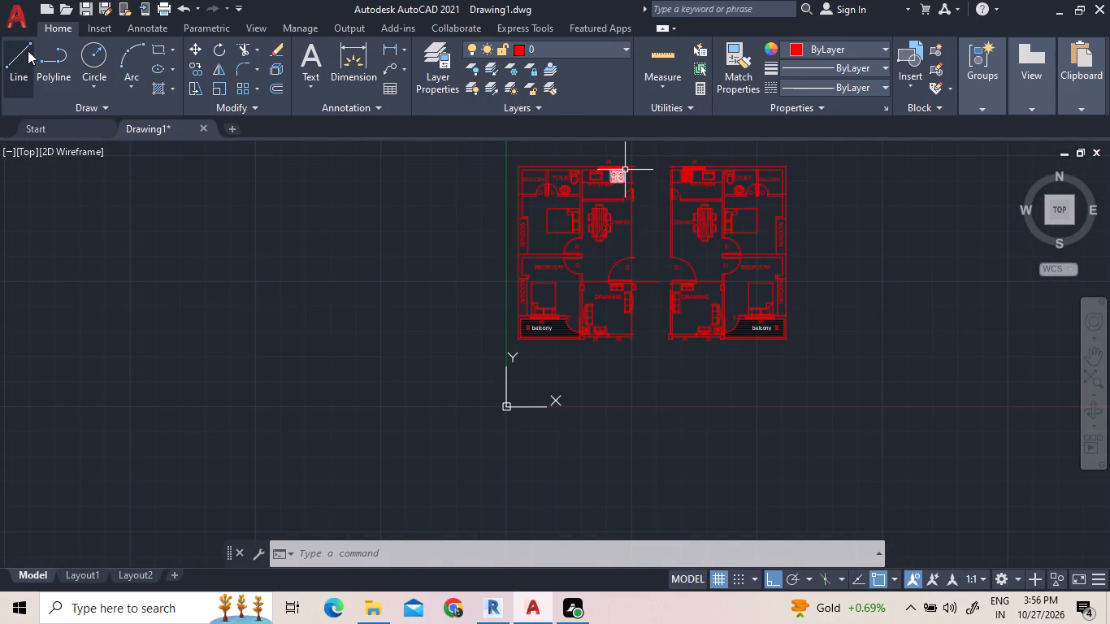
left_click(28, 50)
scroll(776, 236, "up", 3)
scroll(722, 347, "down", 2)
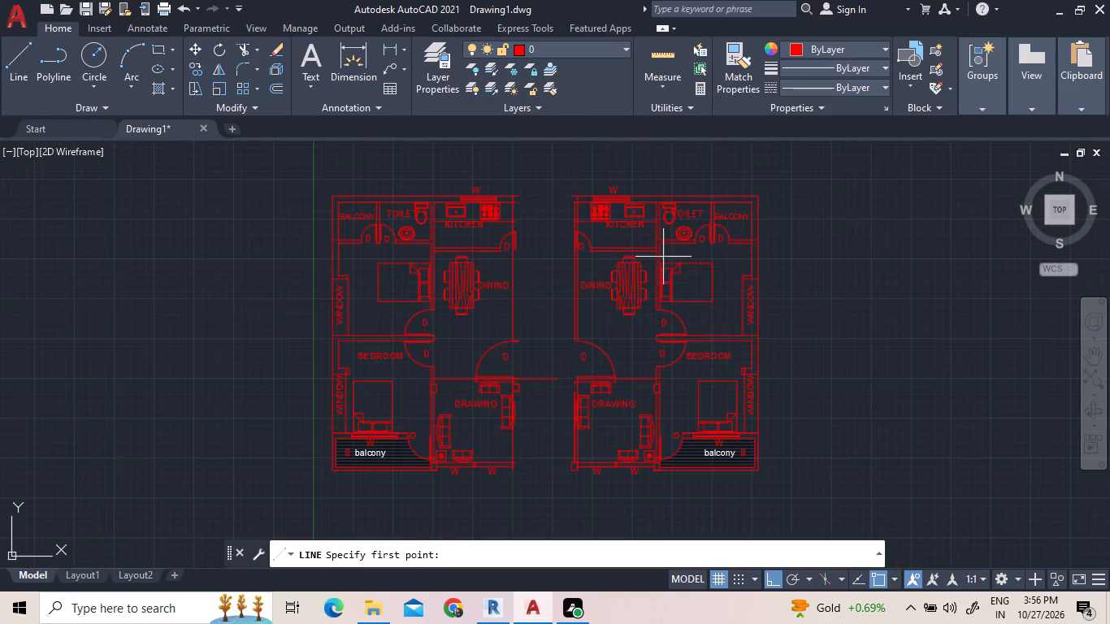
scroll(528, 183, "up", 3)
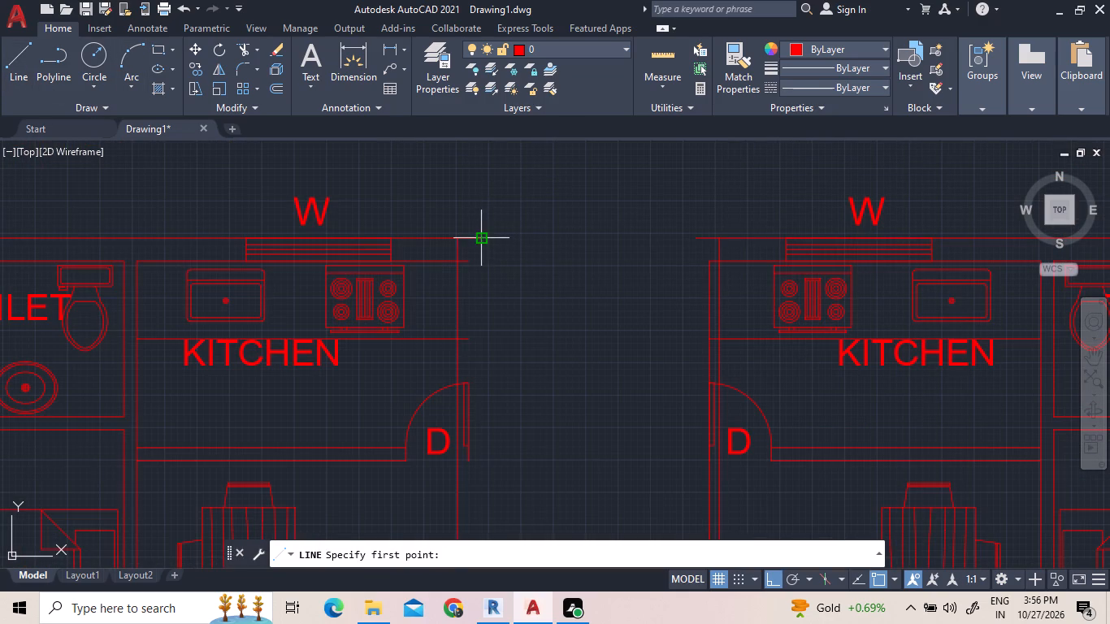
left_click_drag(483, 235, 483, 255)
scroll(518, 318, "down", 5)
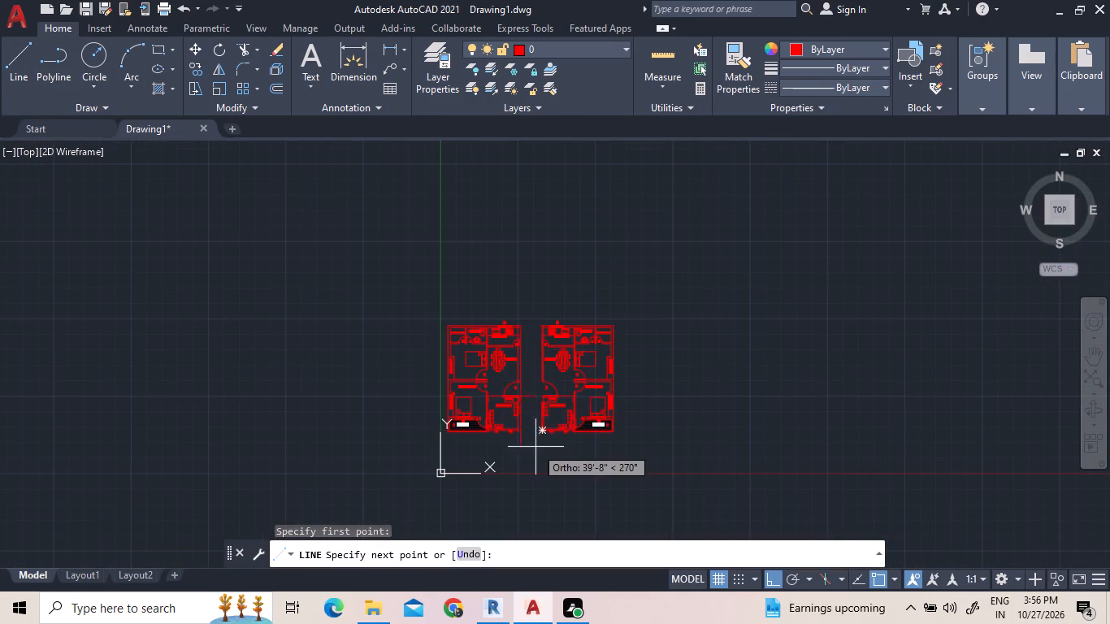
scroll(535, 447, "up", 3)
scroll(470, 377, "up", 3)
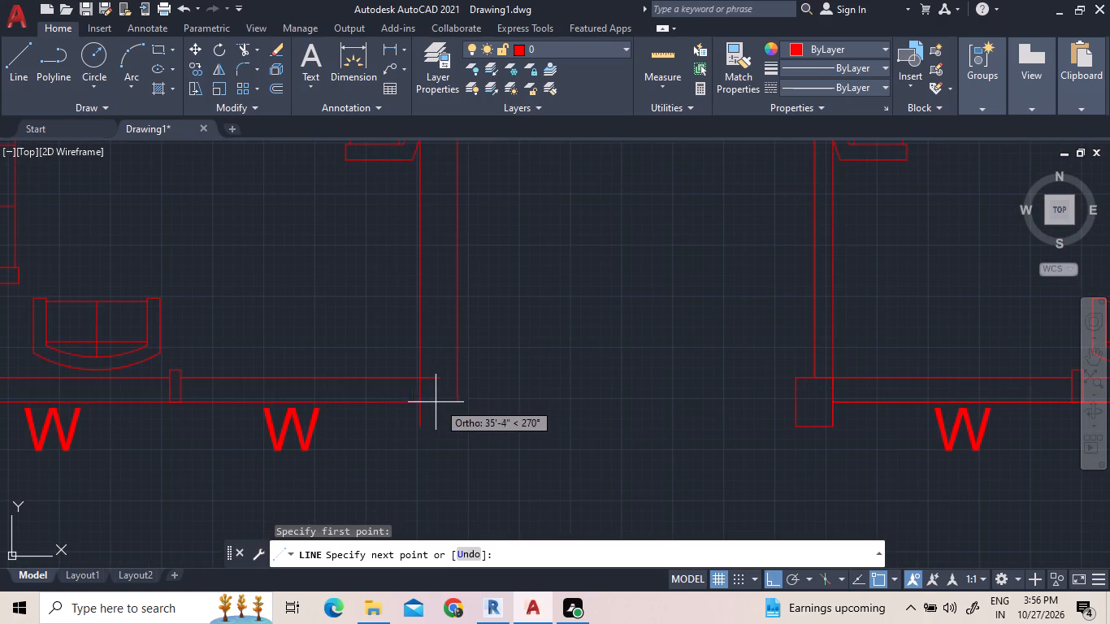
scroll(439, 399, "down", 2)
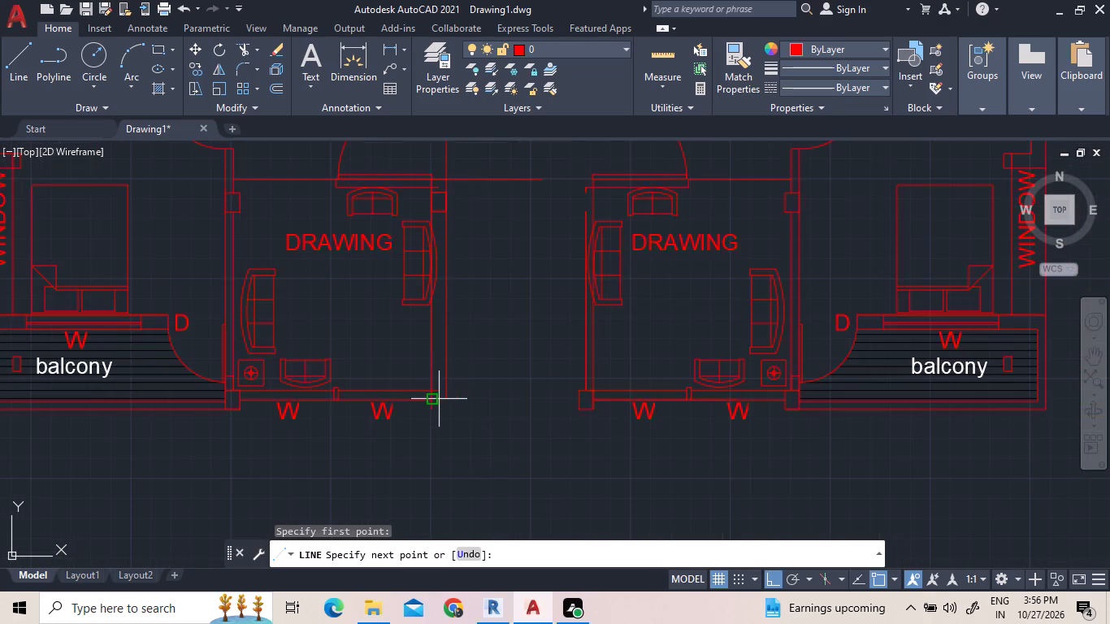
left_click(440, 396)
scroll(524, 429, "down", 3)
scroll(512, 240, "up", 3)
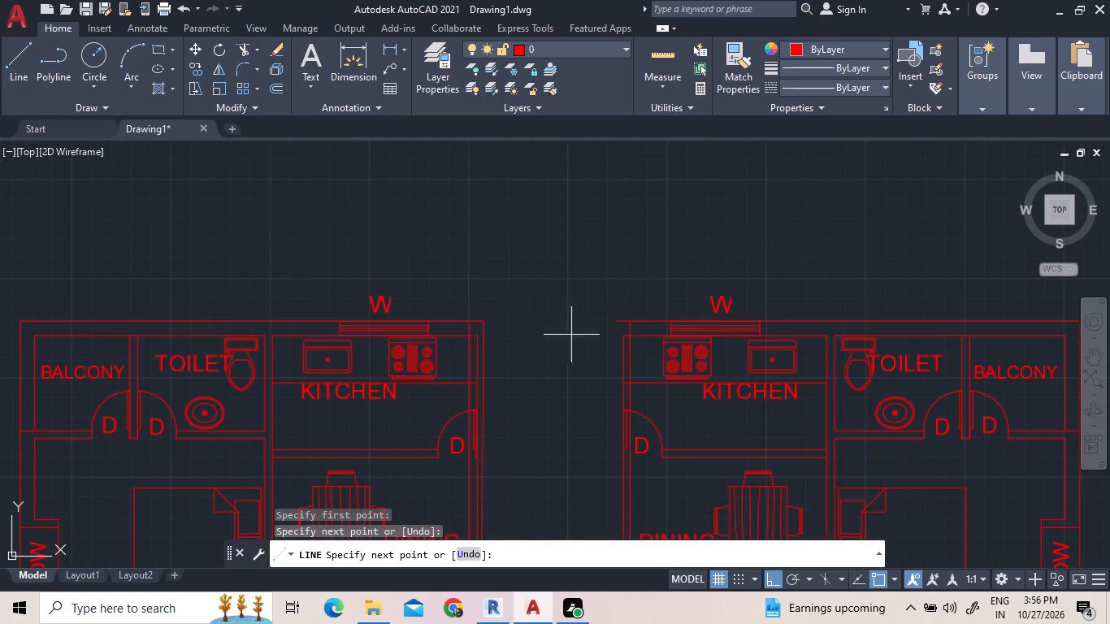
scroll(580, 239, "down", 3)
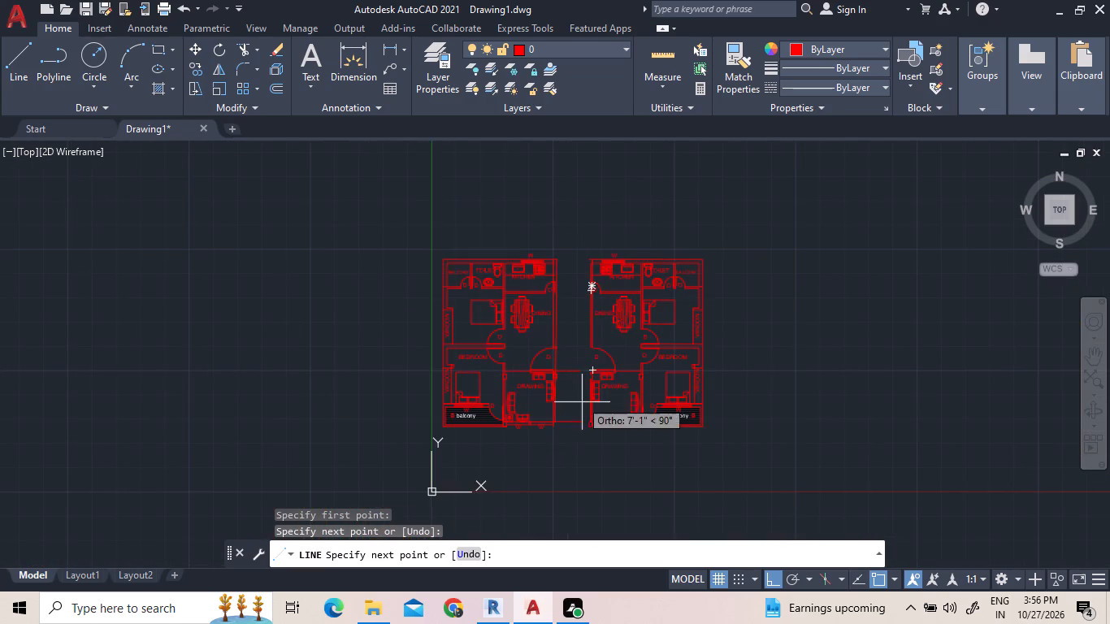
scroll(605, 426, "up", 3)
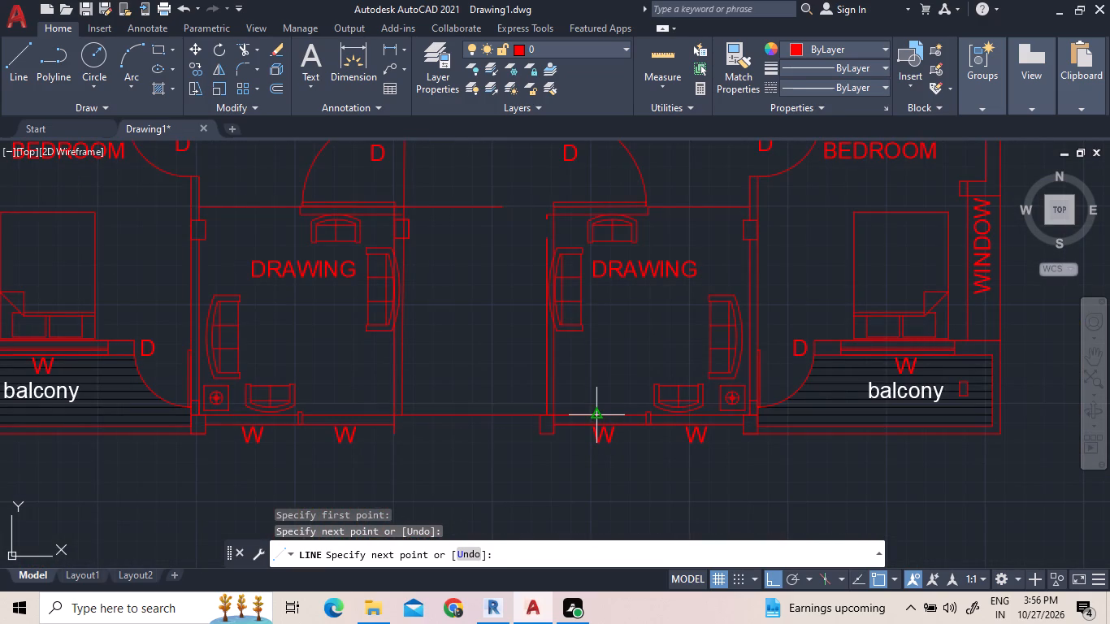
key("grave")
key("Escape")
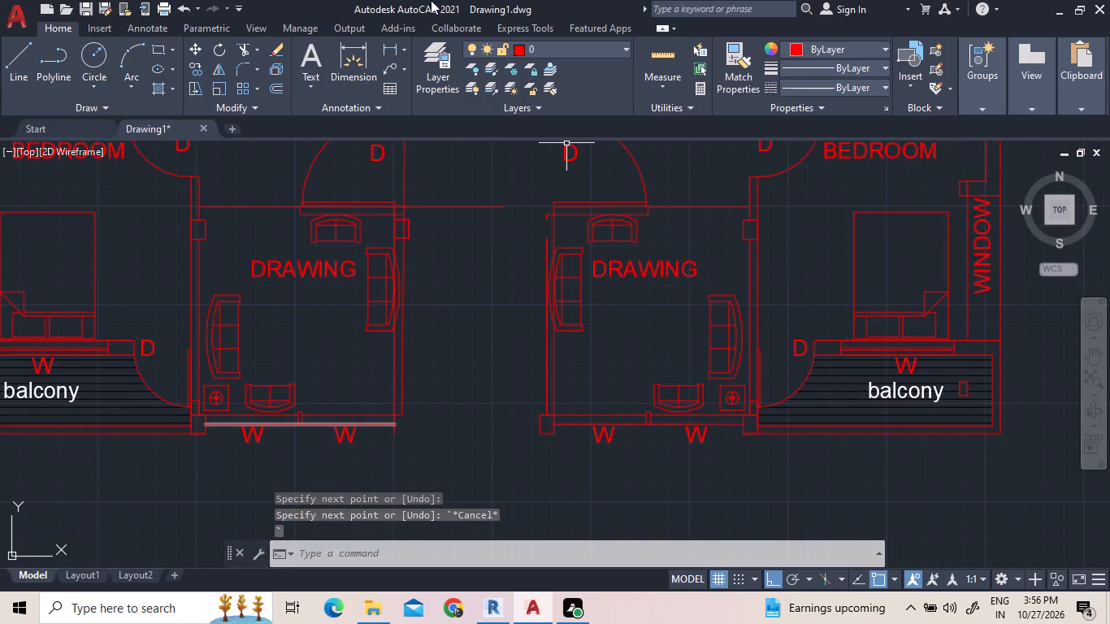
Trim stray lines around the gap: below the original drawing room's outer corner, the extension line, and the fragment beside the mirrored drawing room.
left_click(243, 54)
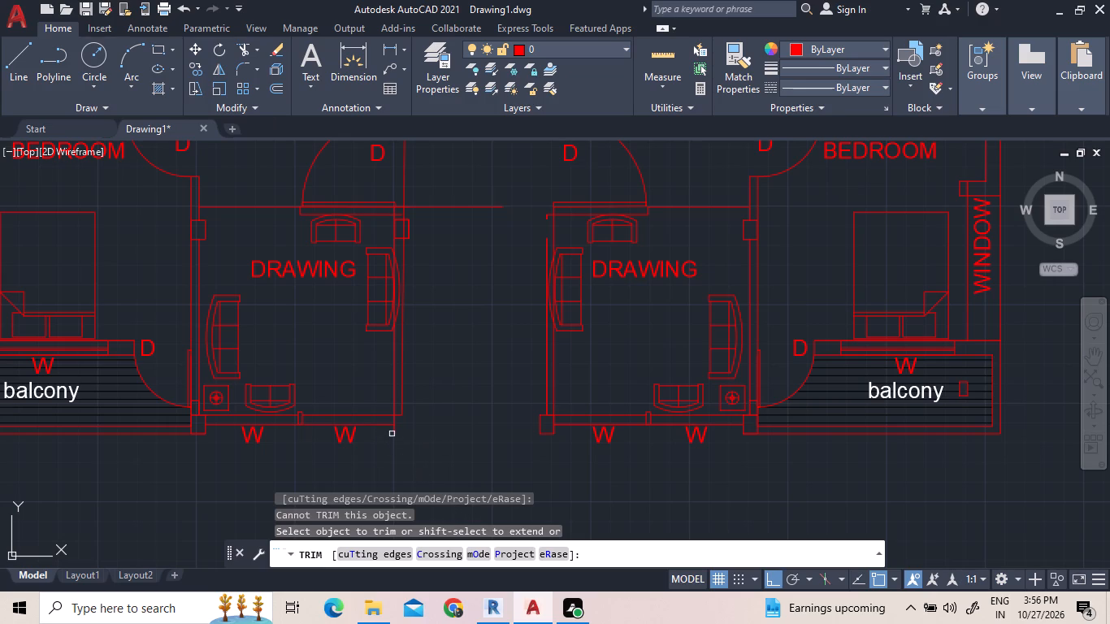
left_click(392, 430)
left_click(401, 431)
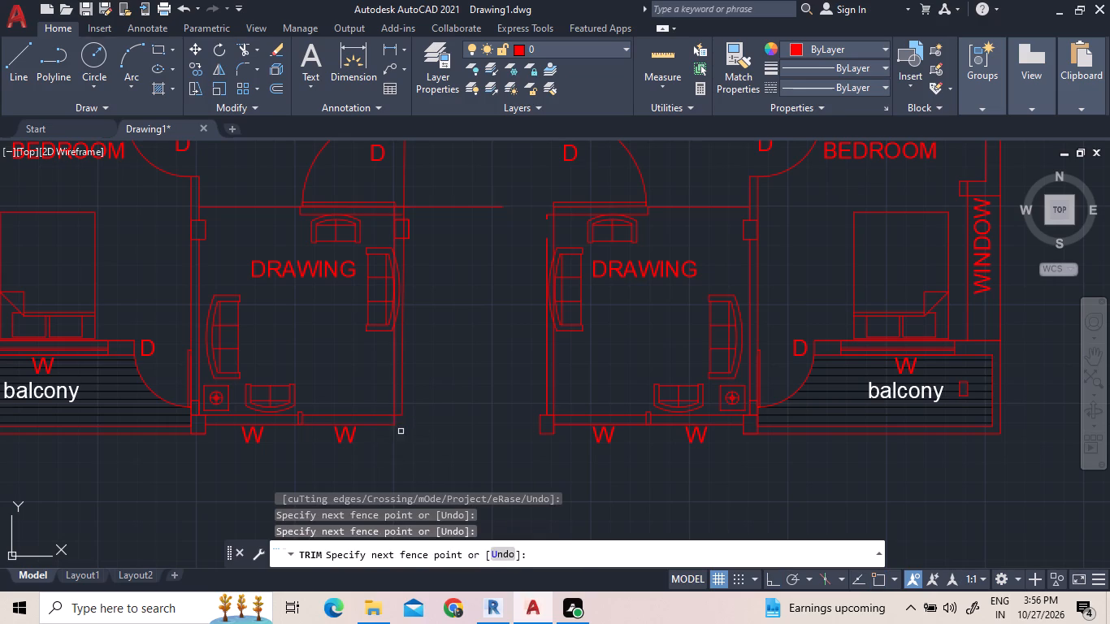
left_click(456, 206)
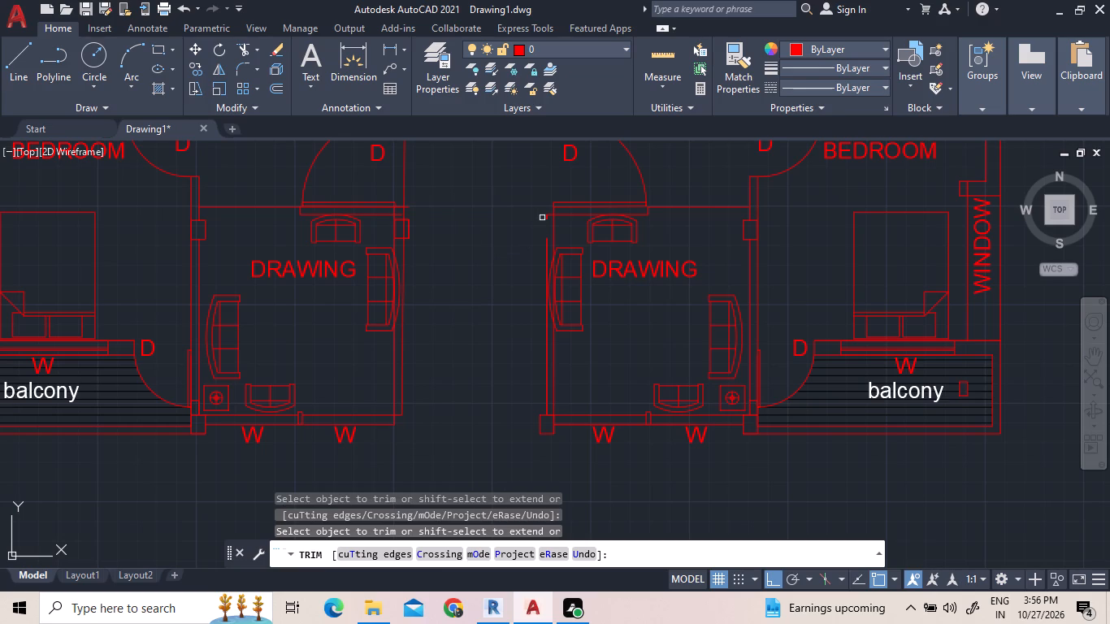
left_click(545, 215)
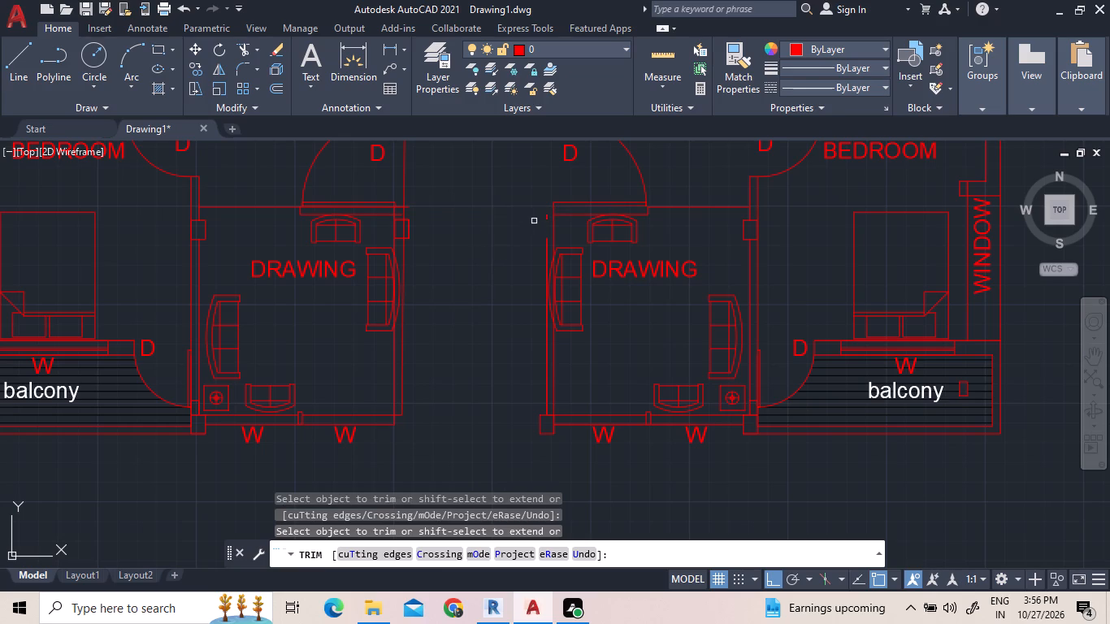
left_click(544, 215)
Trim the line ends projecting past the original unit's new outer wall at the entrance door, and remove that wall line across the door opening.
scroll(479, 301, "down", 3)
scroll(466, 262, "up", 2)
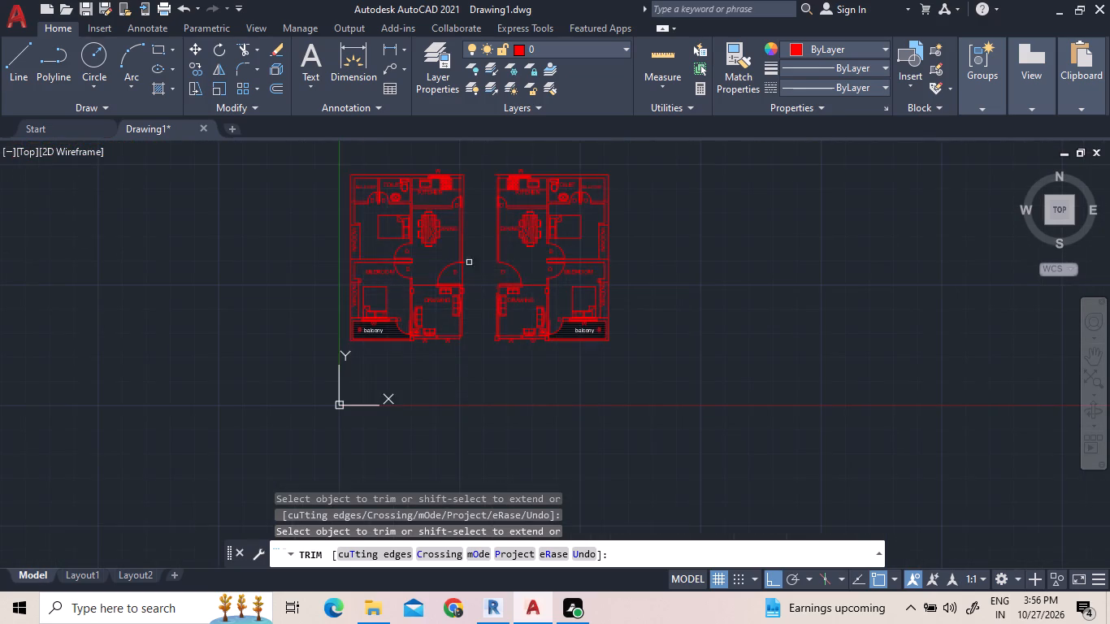
scroll(466, 262, "up", 2)
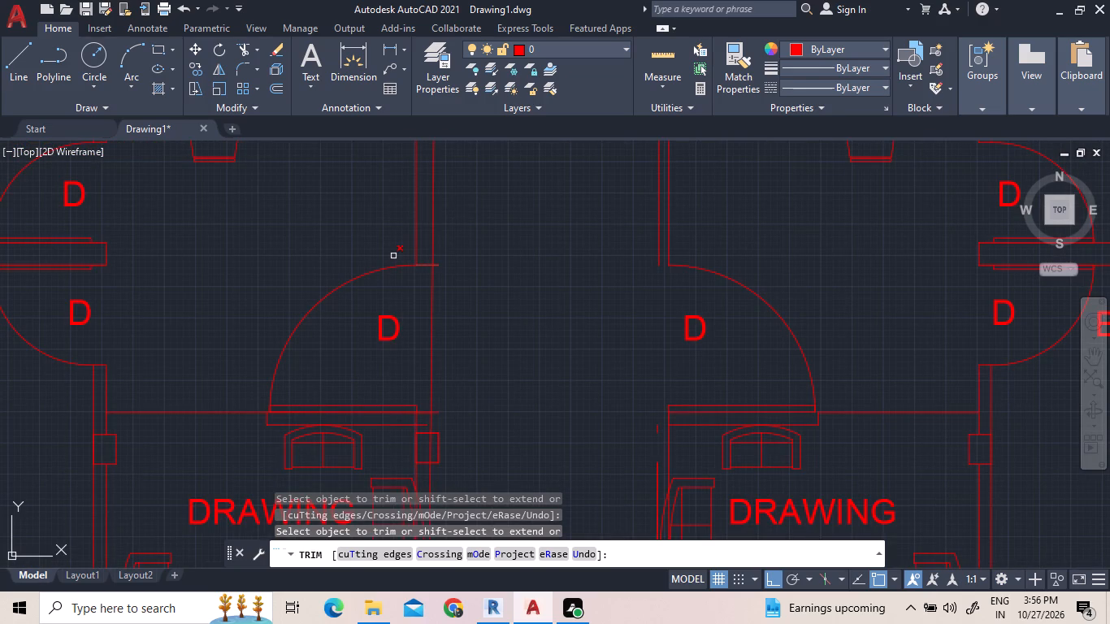
left_click(434, 411)
left_click(437, 266)
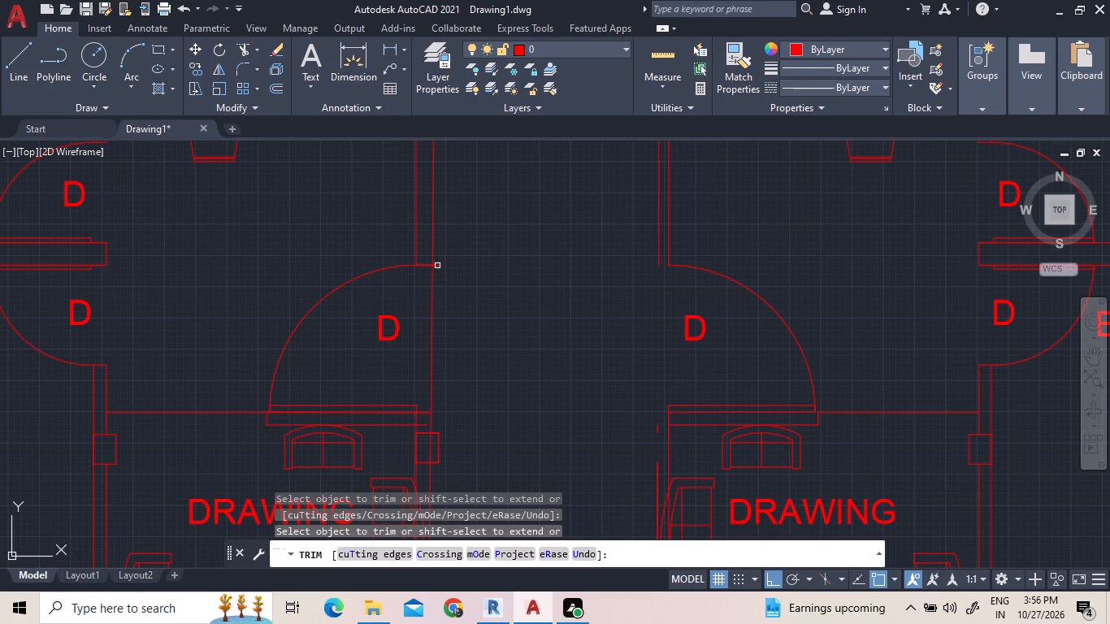
left_click(437, 266)
left_click(440, 266)
scroll(435, 271, "down", 2)
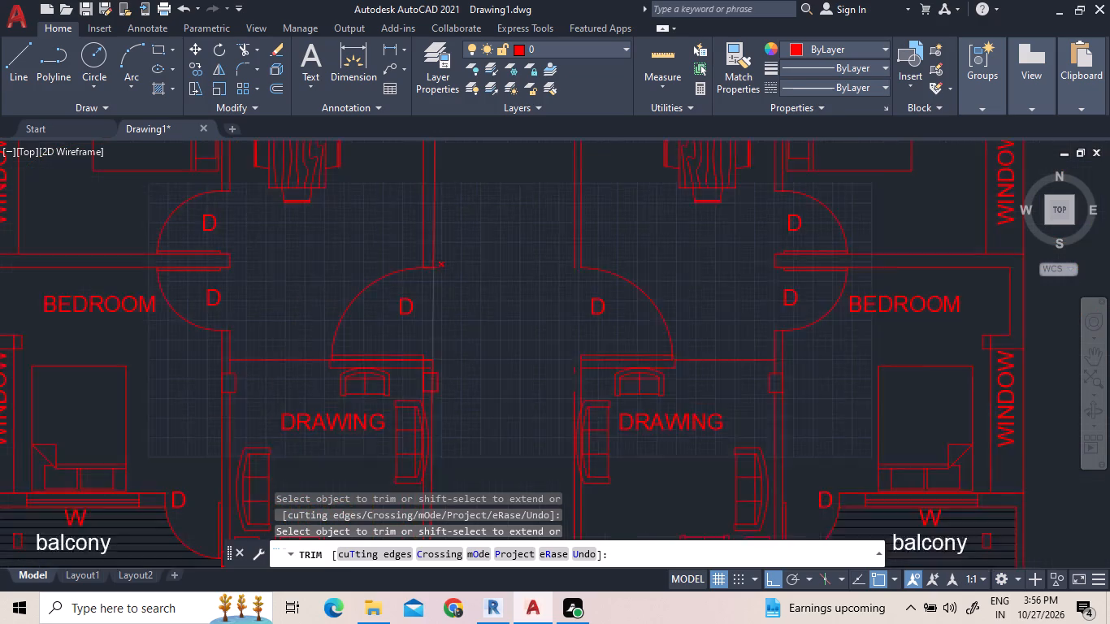
left_click(434, 272)
Extend the original kitchen's inner top wall line and counter line to the new outer wall line facing the gap.
scroll(508, 333, "down", 1)
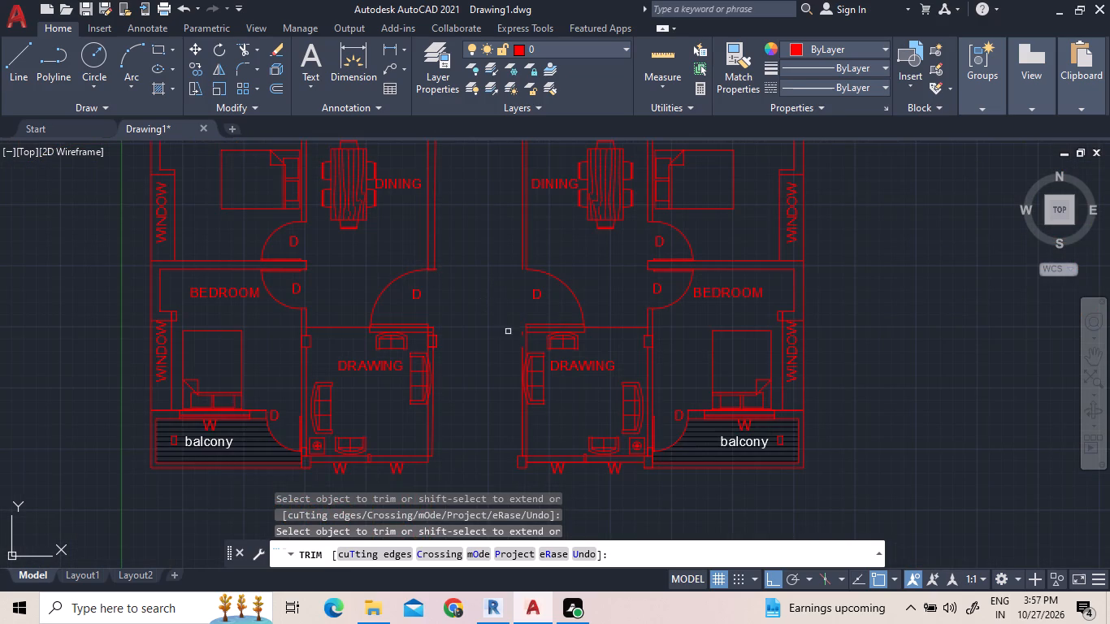
scroll(507, 144, "up", 2)
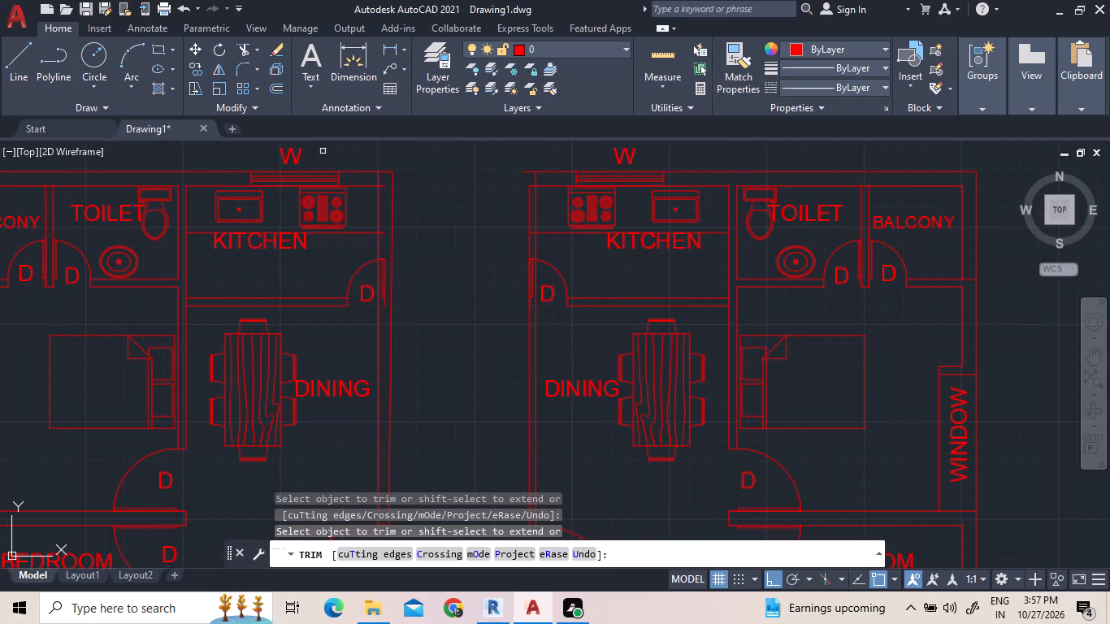
left_click(253, 49)
left_click(258, 106)
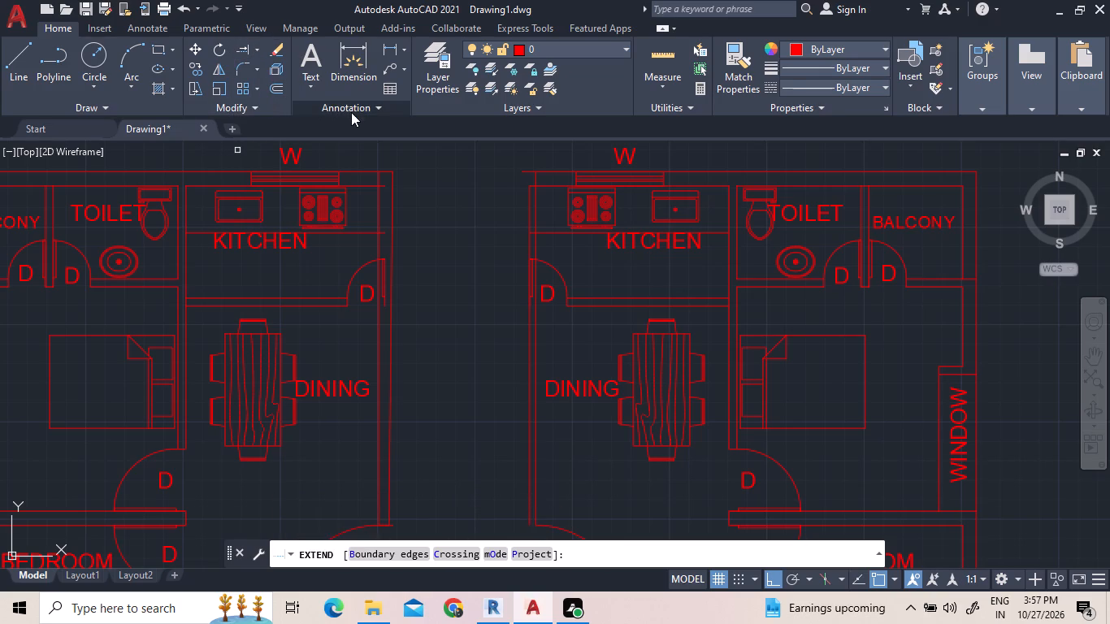
left_click(371, 188)
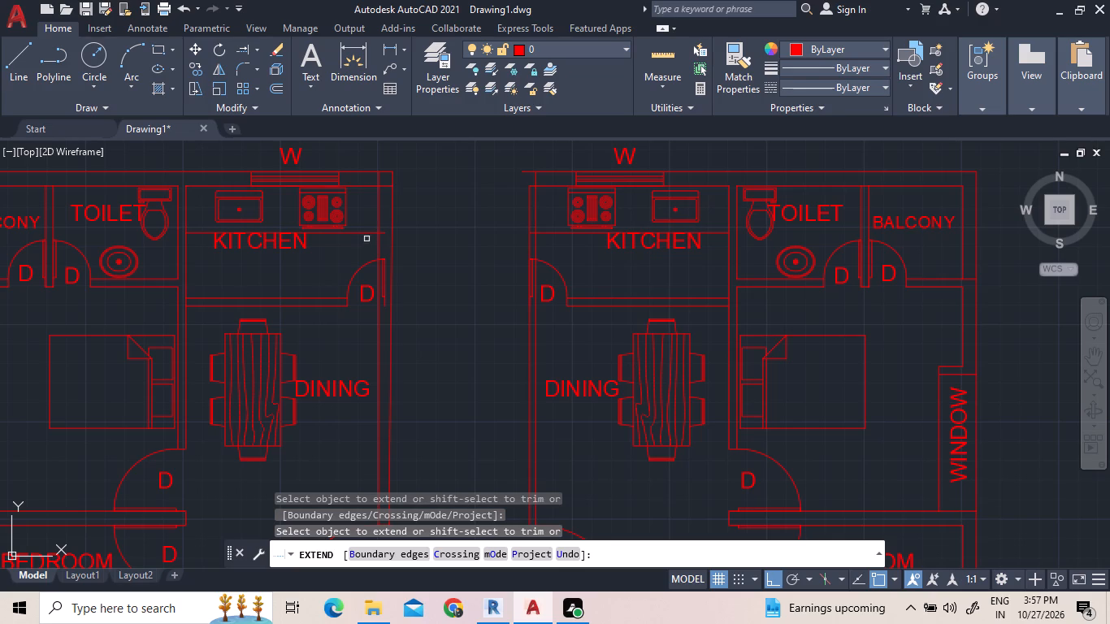
left_click(370, 234)
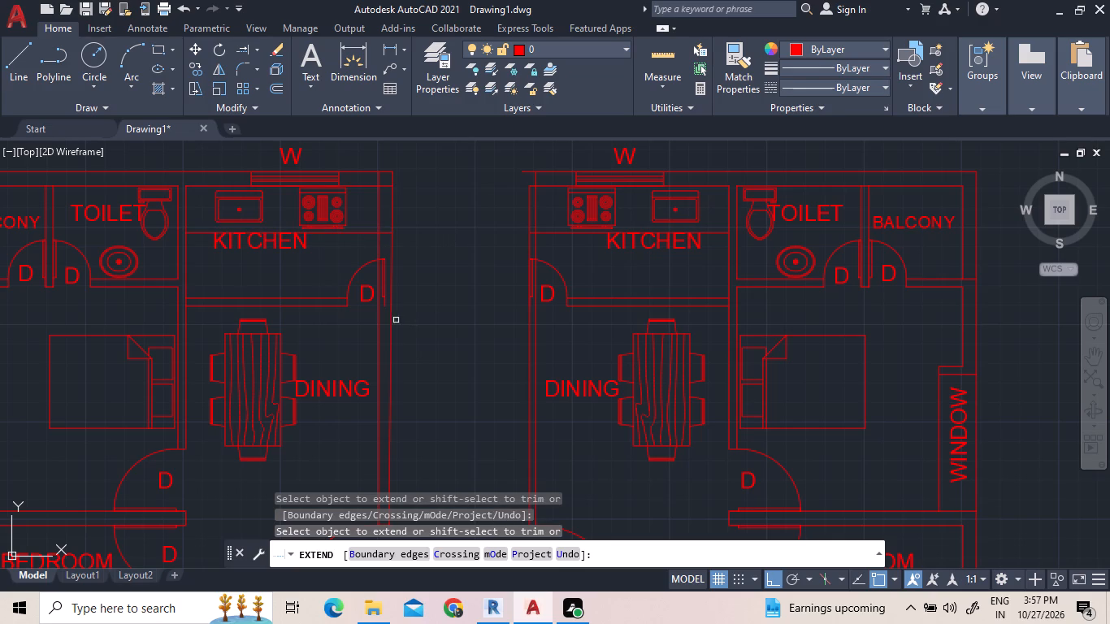
Extend the lower line of the original unit's kitchen-dining partition across the kitchen door opening to the outer wall line.
left_click(339, 305)
triple_click(338, 310)
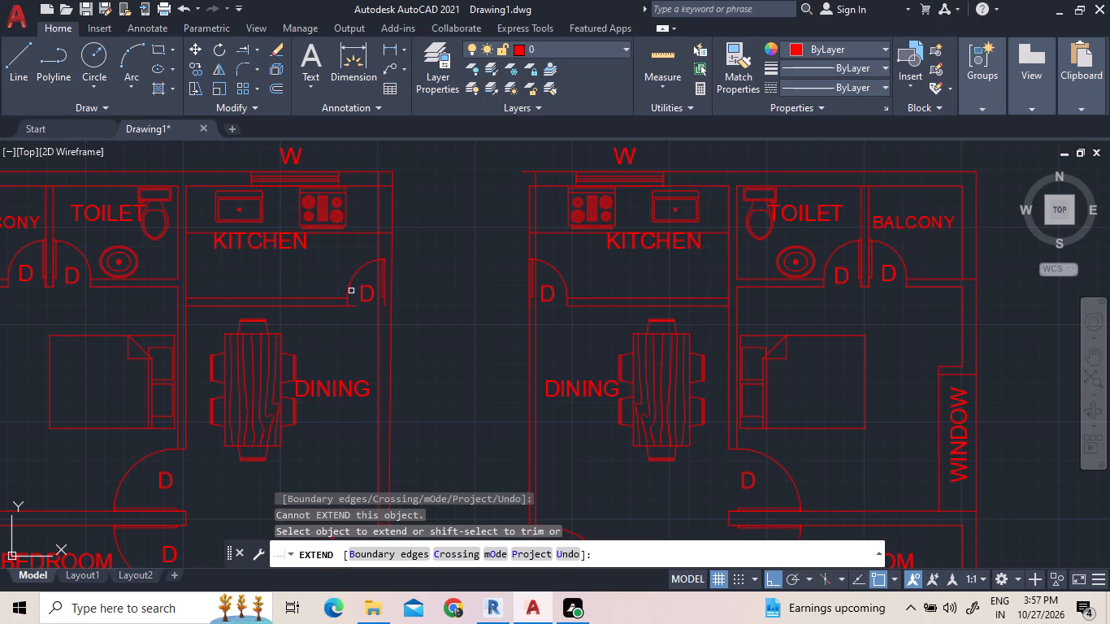
scroll(371, 299, "down", 4)
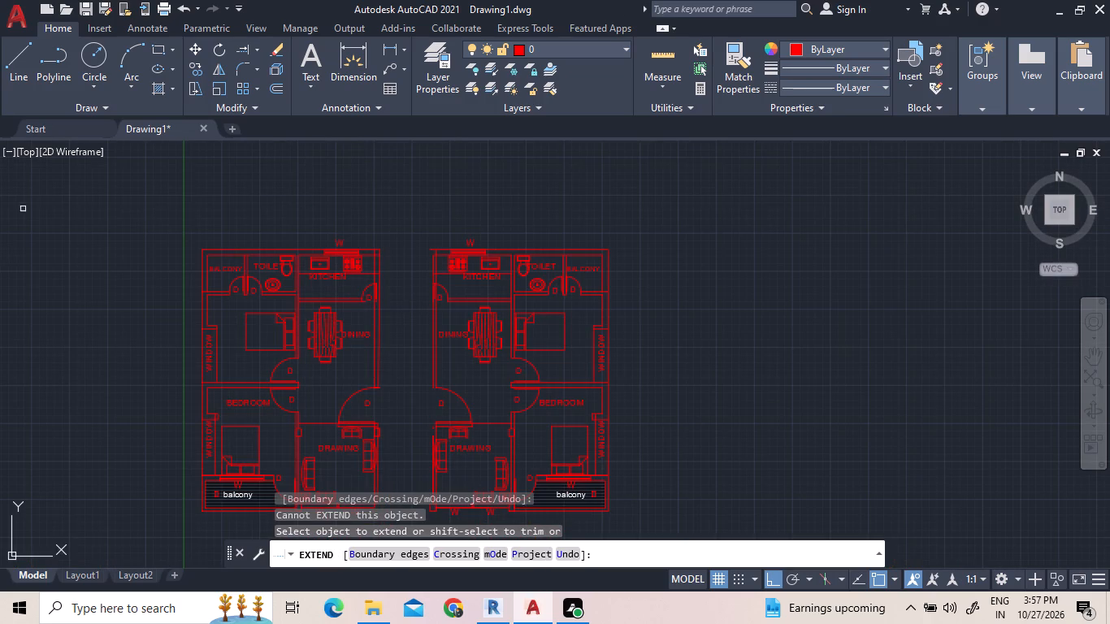
scroll(351, 310, "up", 3)
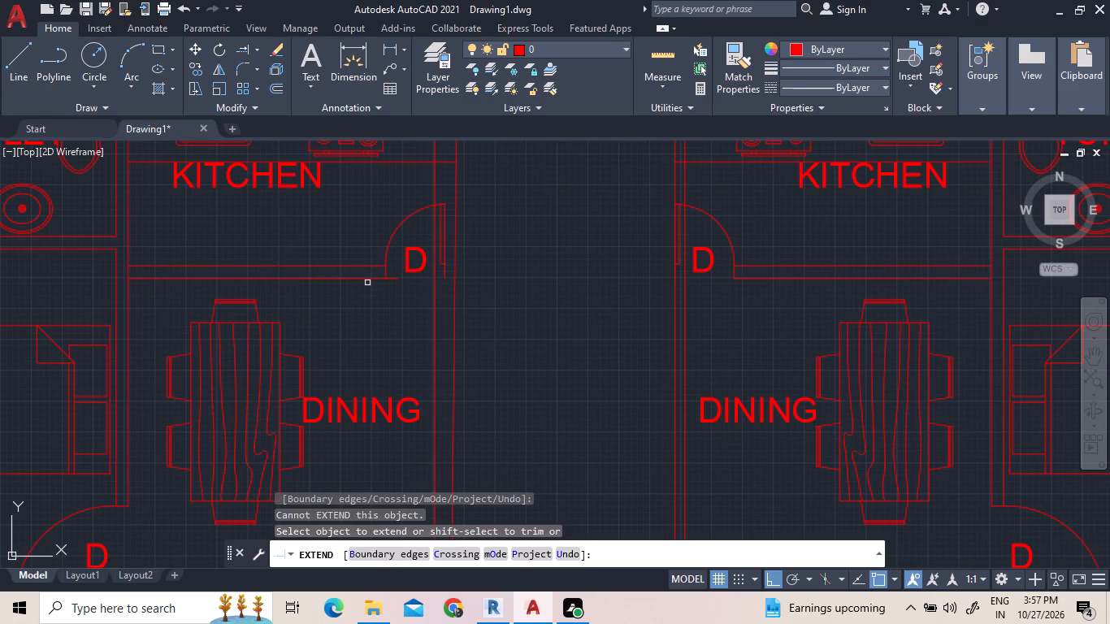
left_click(371, 280)
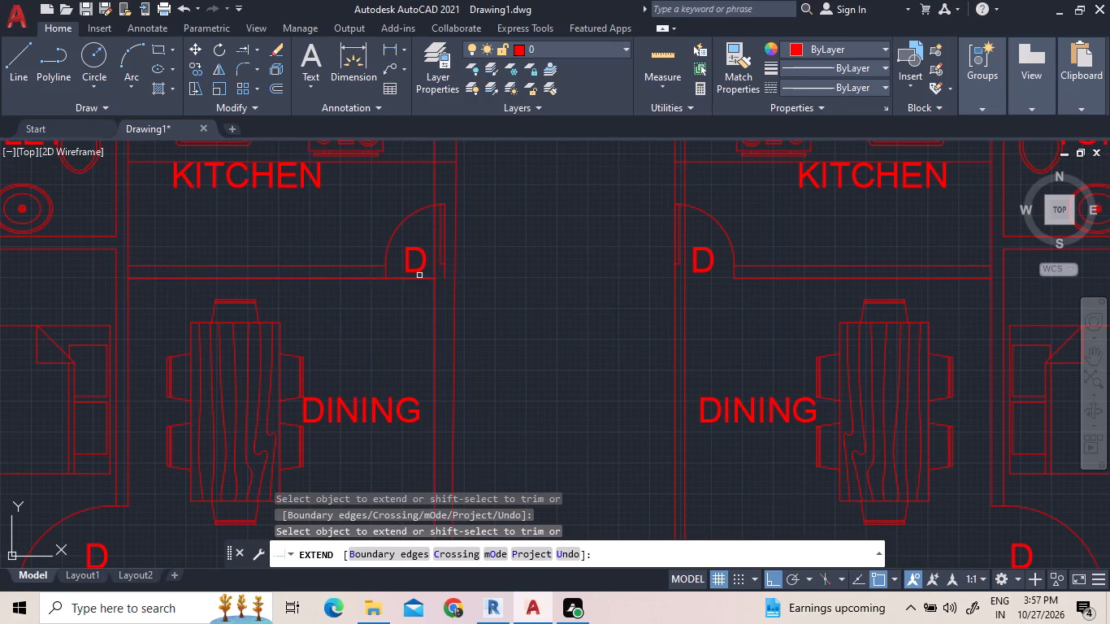
left_click(422, 280)
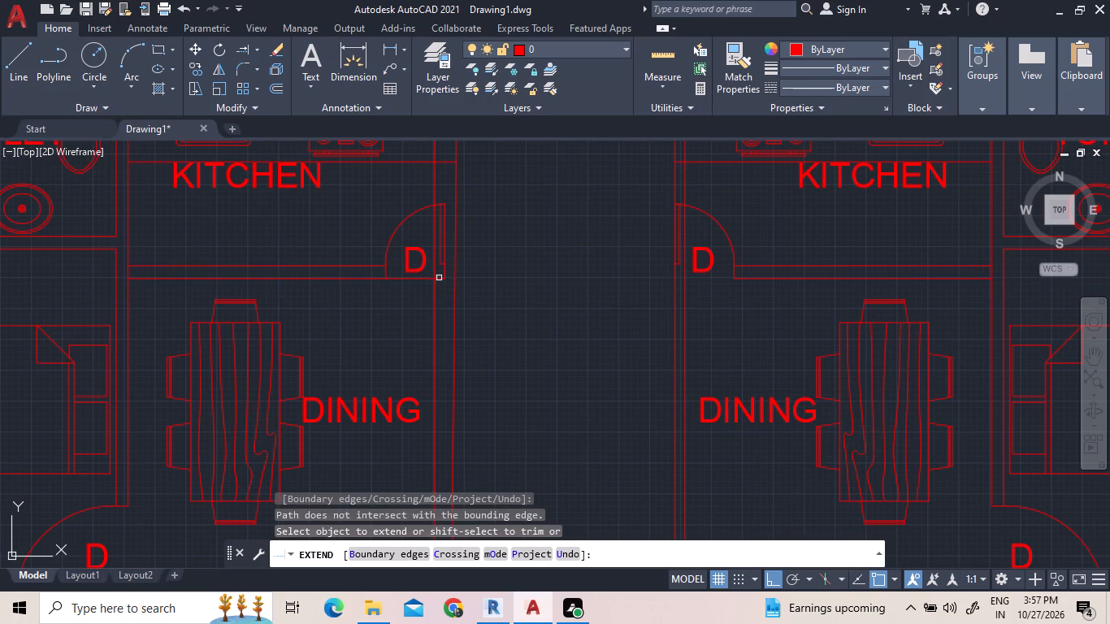
triple_click(427, 278)
left_click(427, 278)
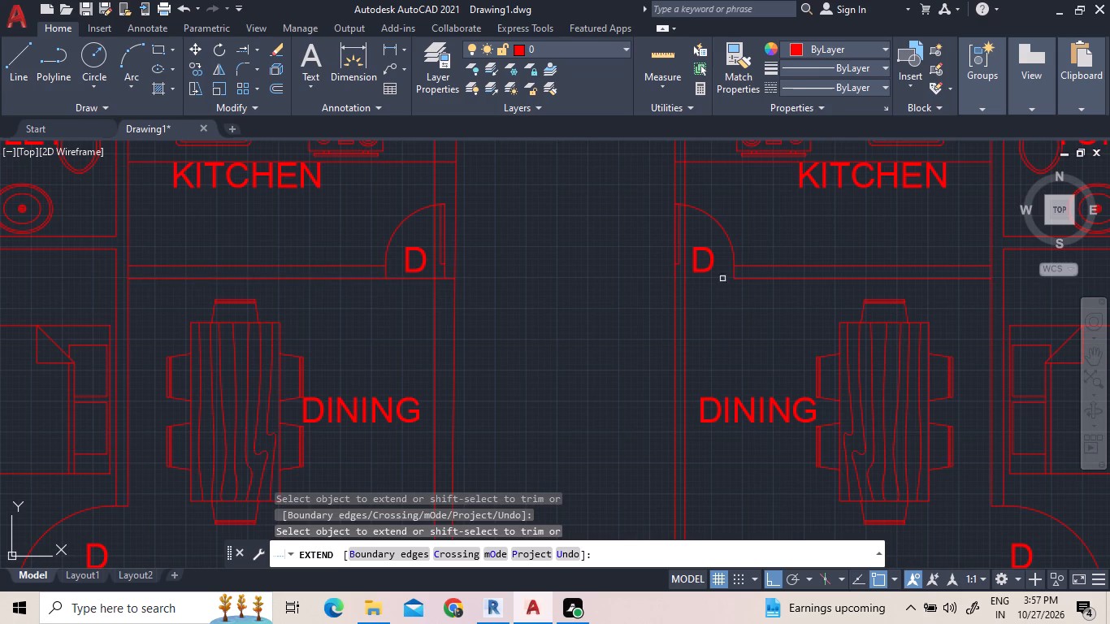
right_click(628, 271)
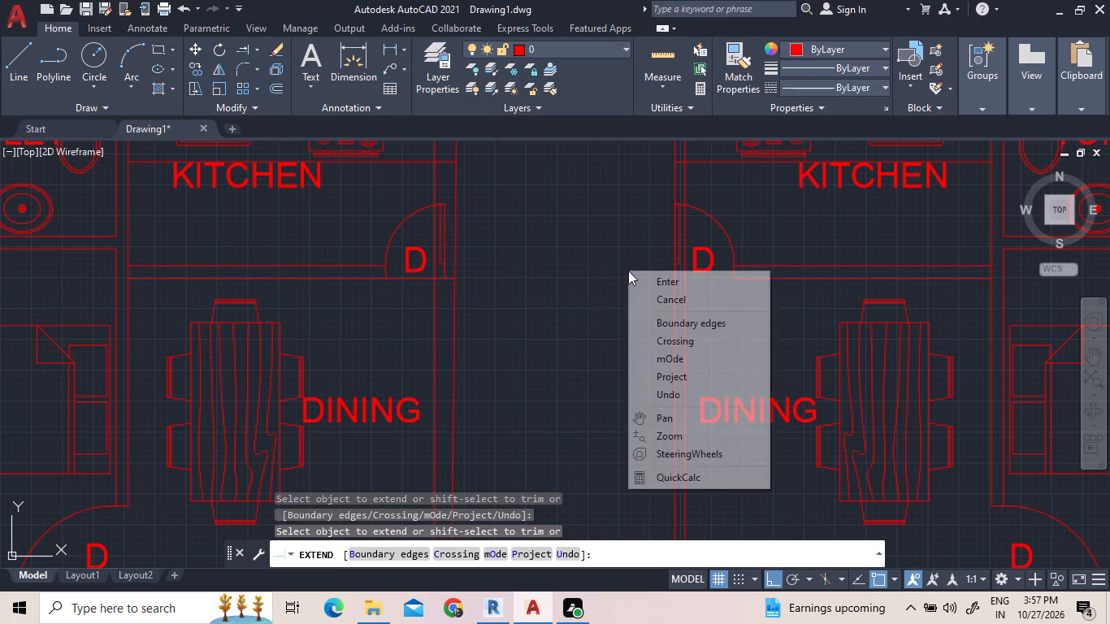
Trim the original kitchen's top corner facing the gap, removing the inner wall line stubs and the counter line segment inside the wall thickness.
left_click(635, 279)
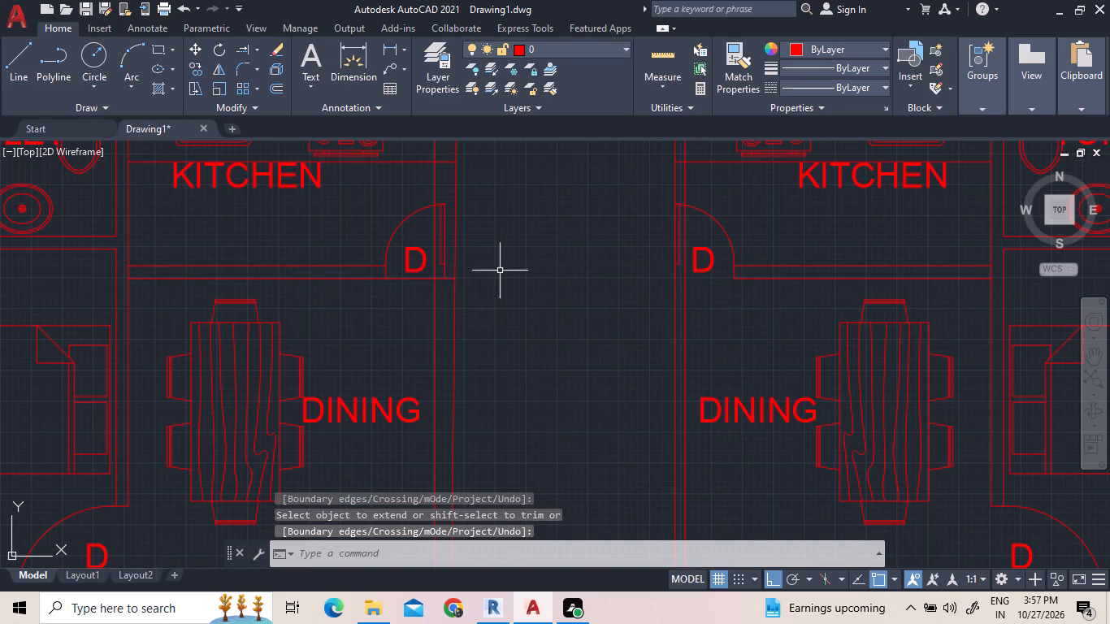
scroll(544, 350, "down", 1)
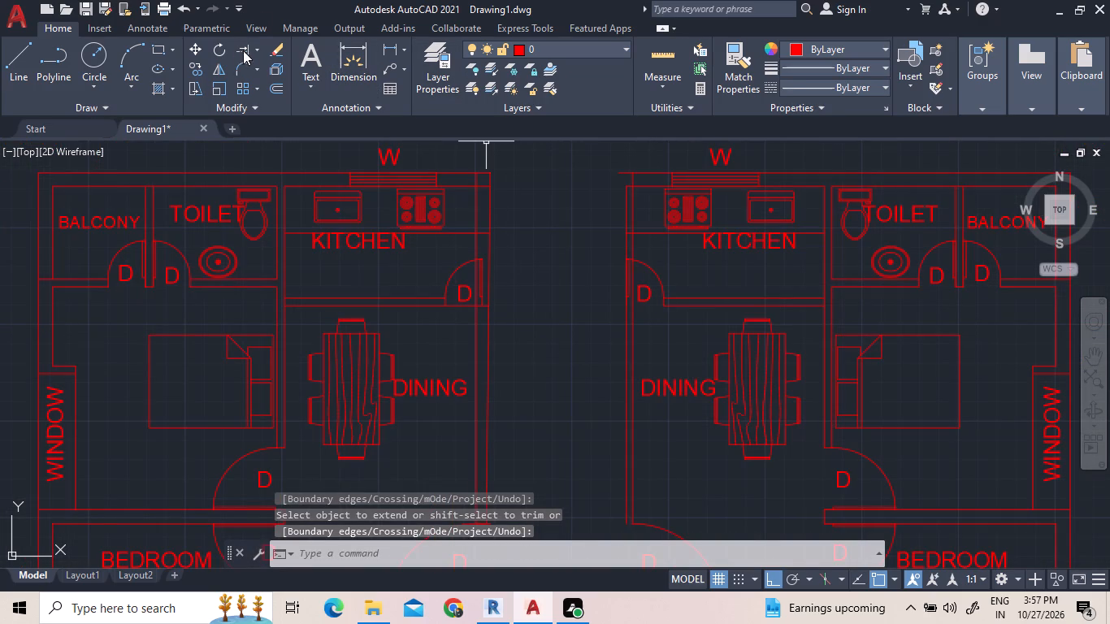
left_click(258, 50)
left_click(261, 71)
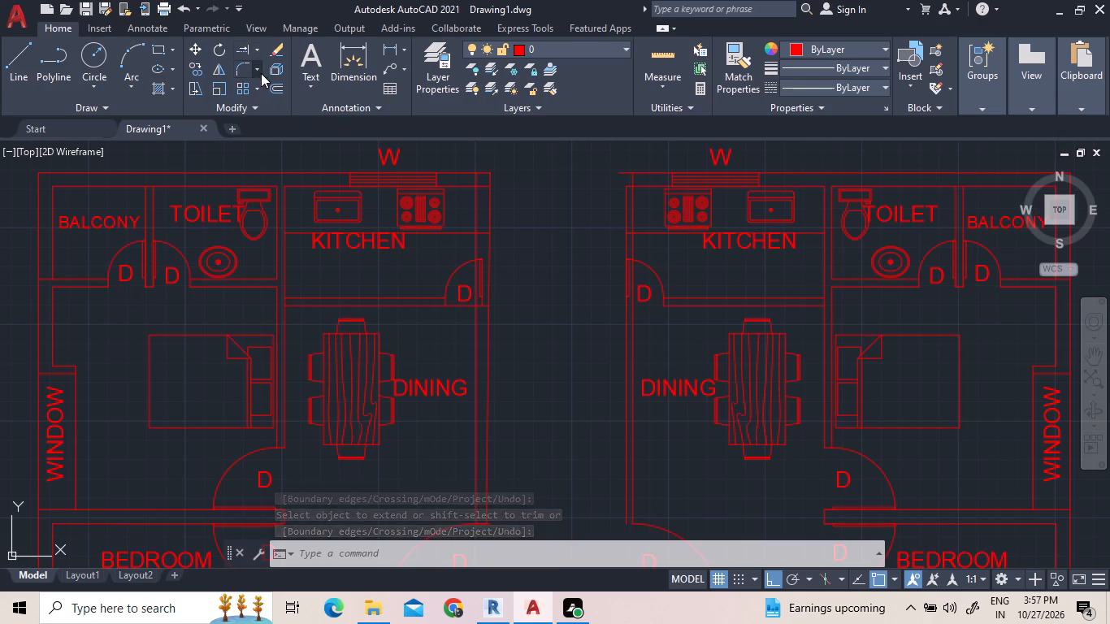
left_click(476, 175)
left_click(482, 188)
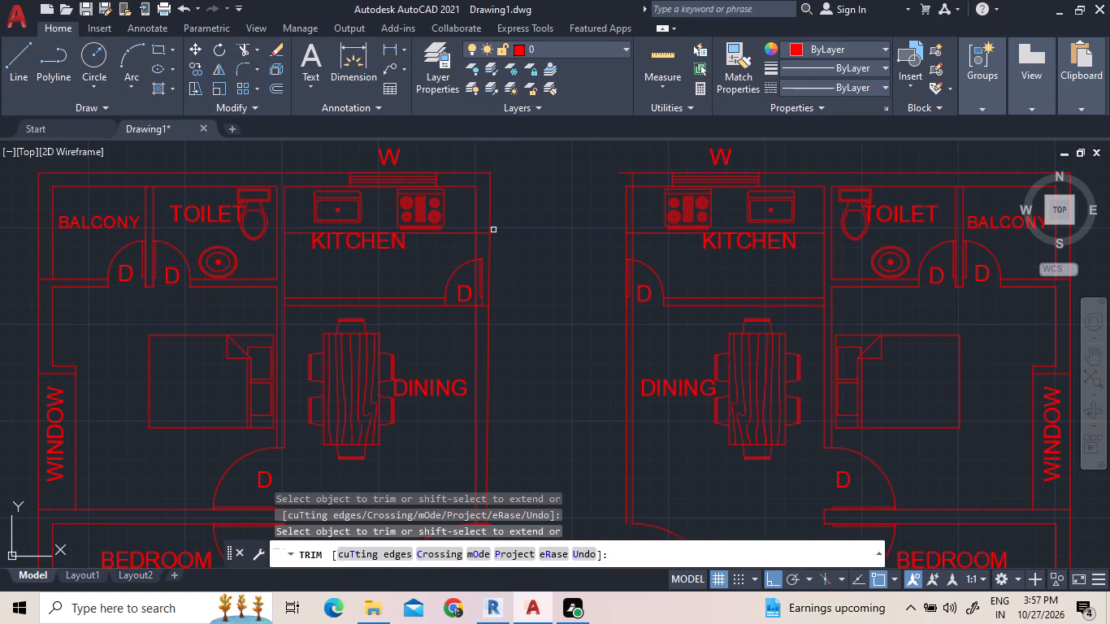
left_click(483, 232)
left_click(514, 329)
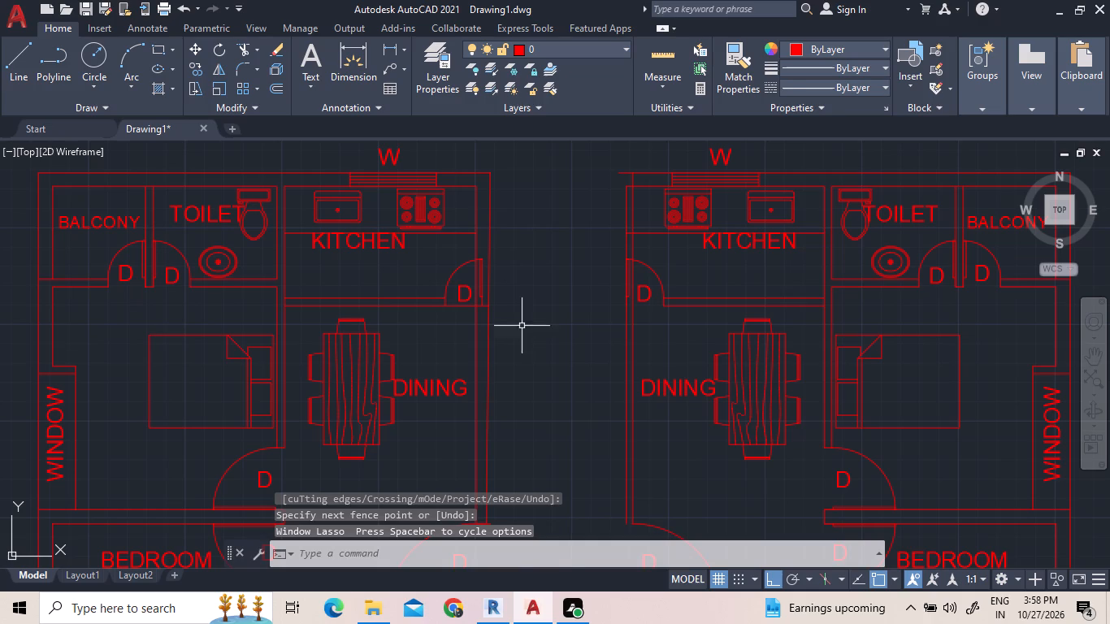
left_click(549, 311)
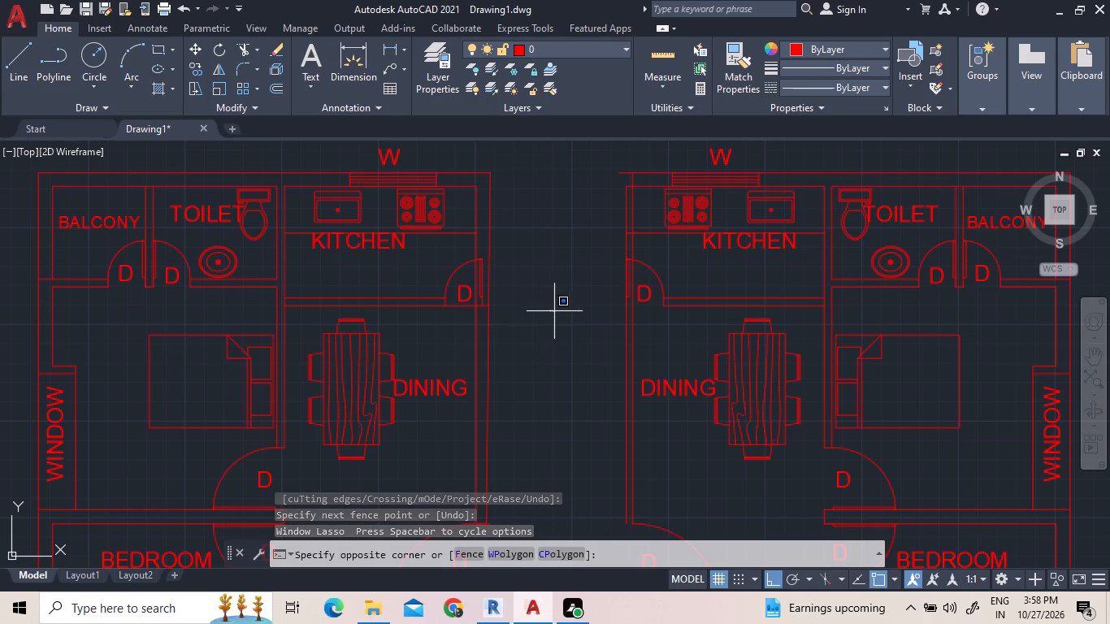
left_click(596, 344)
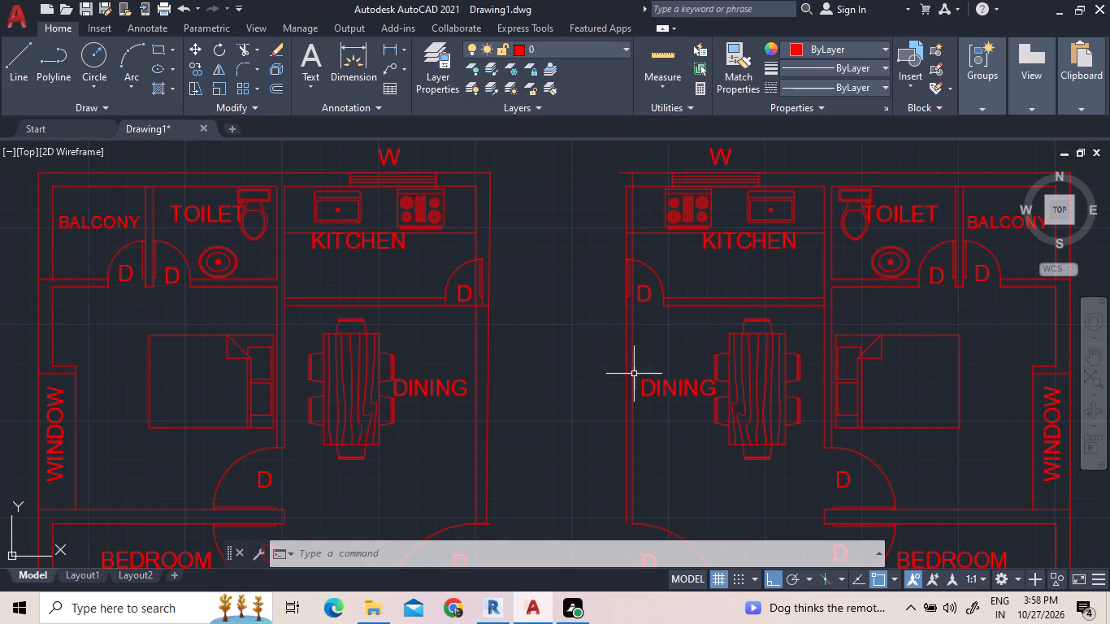
Extend the original unit's top outer wall line across the gap to the mirrored unit, and the mirrored kitchen's gap-side wall line up to it.
scroll(631, 159, "up", 2)
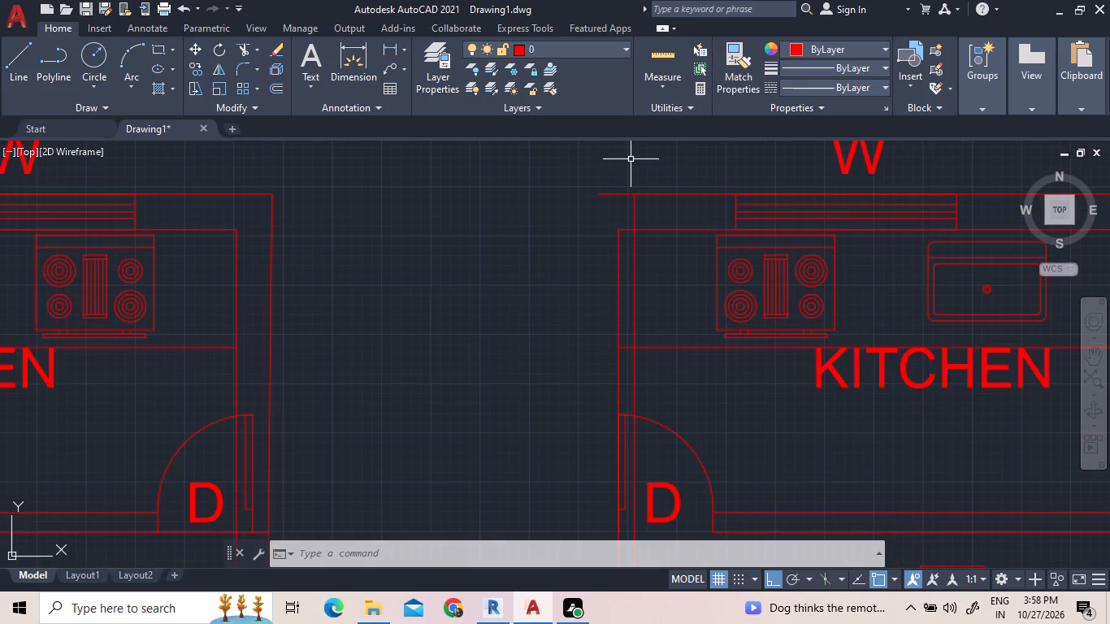
left_click(249, 46)
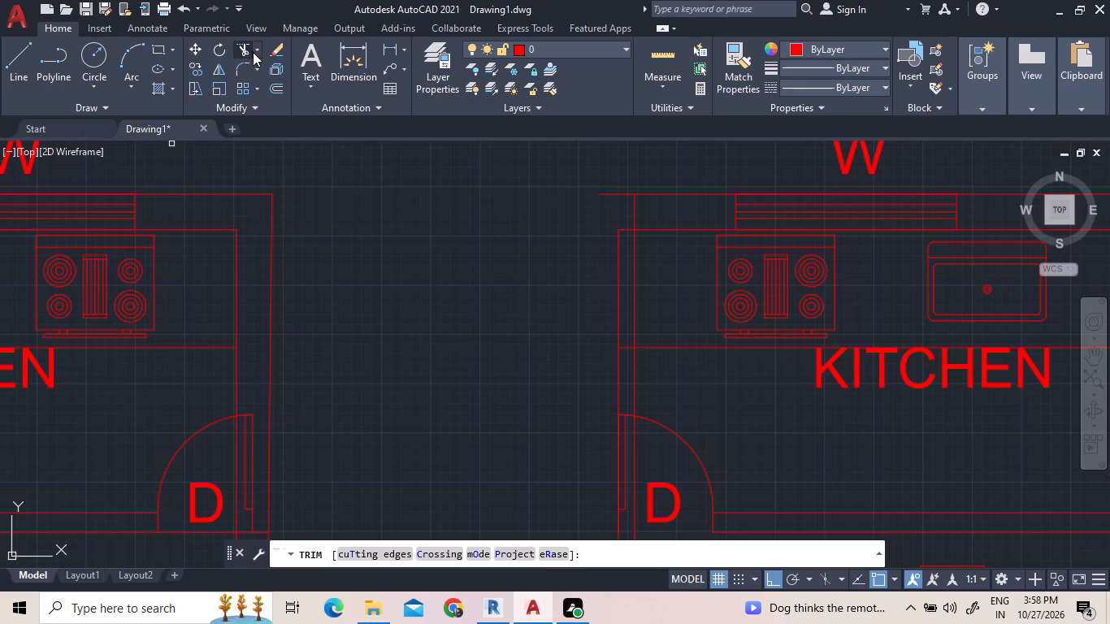
left_click(253, 52)
left_click(267, 112)
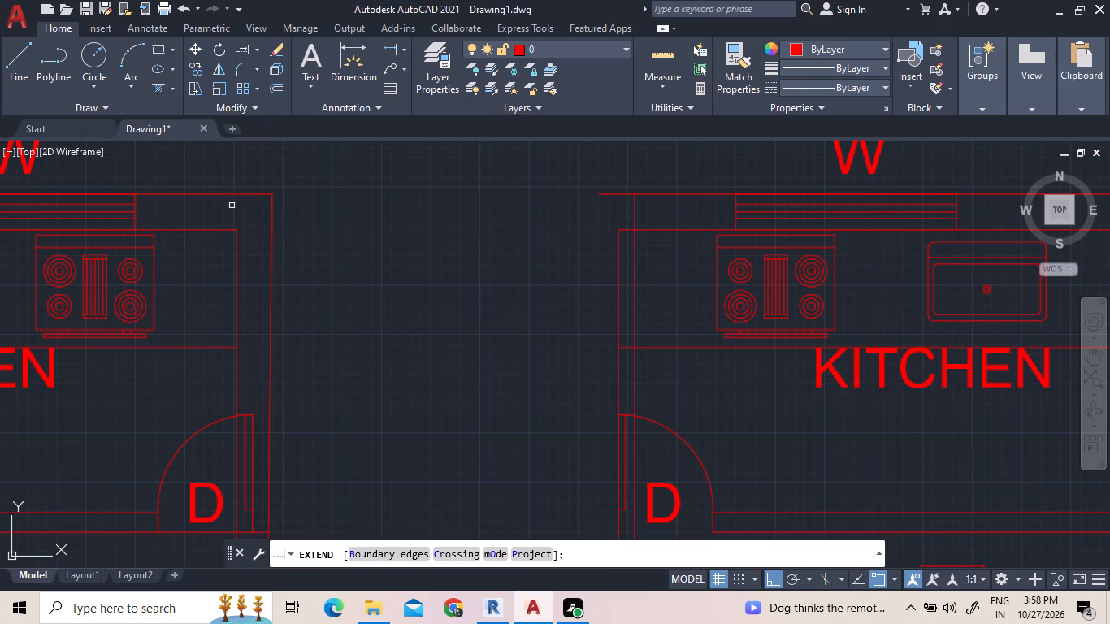
left_click(254, 191)
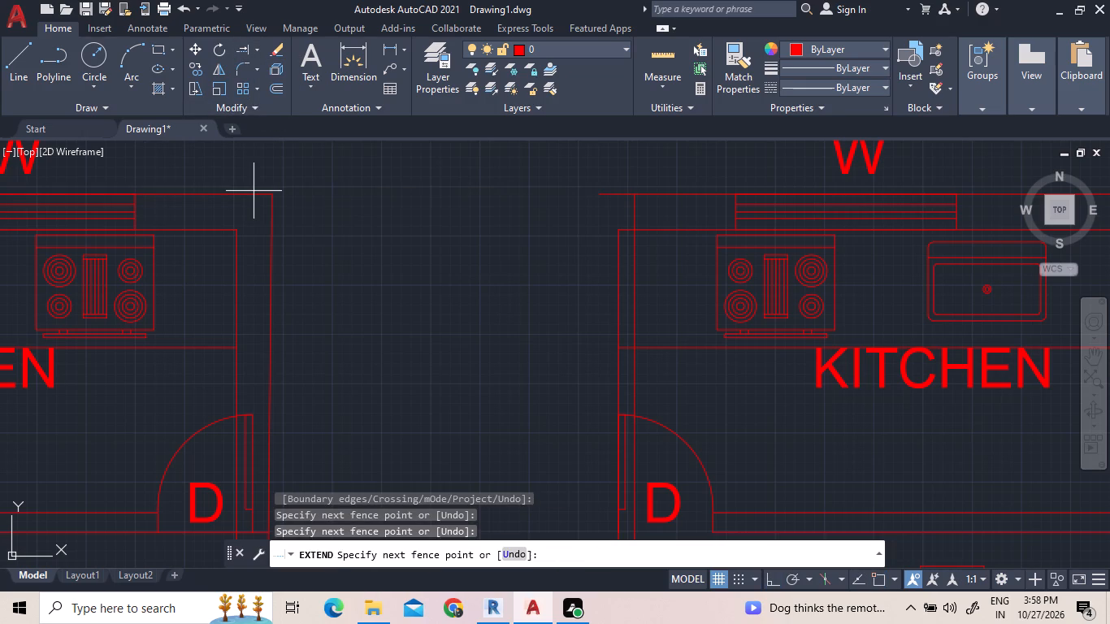
left_click_drag(261, 199, 262, 216)
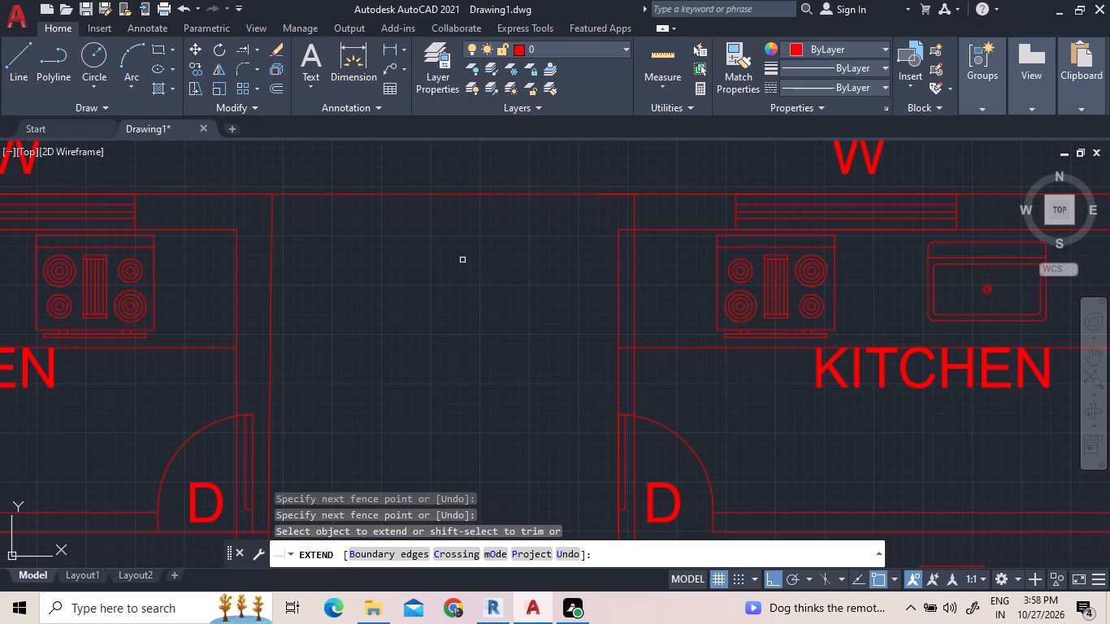
left_click(618, 244)
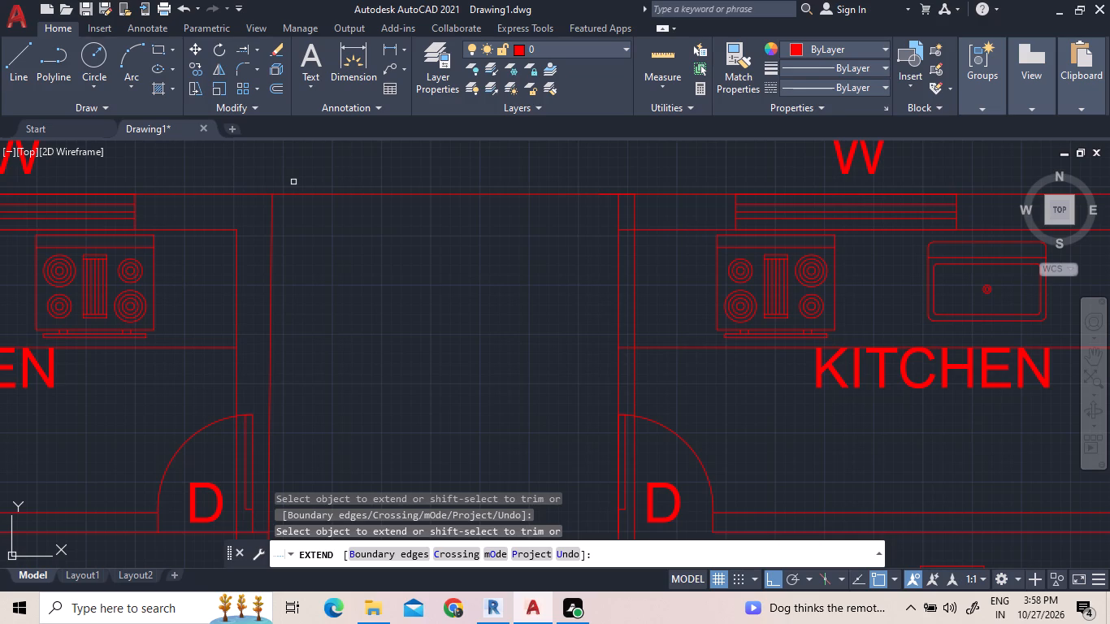
scroll(358, 308, "down", 1)
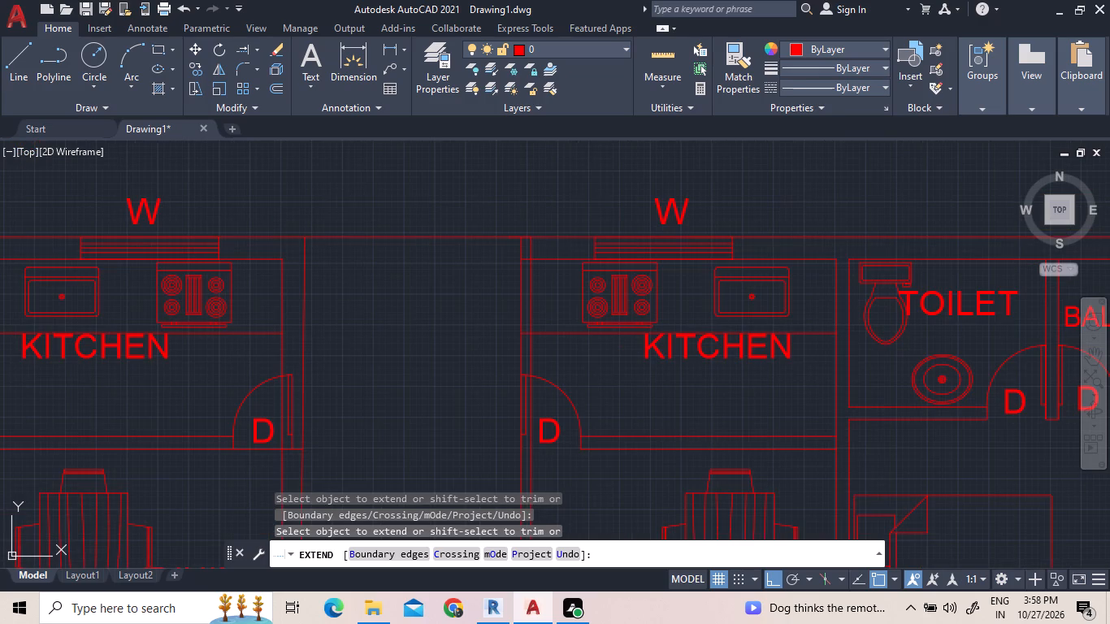
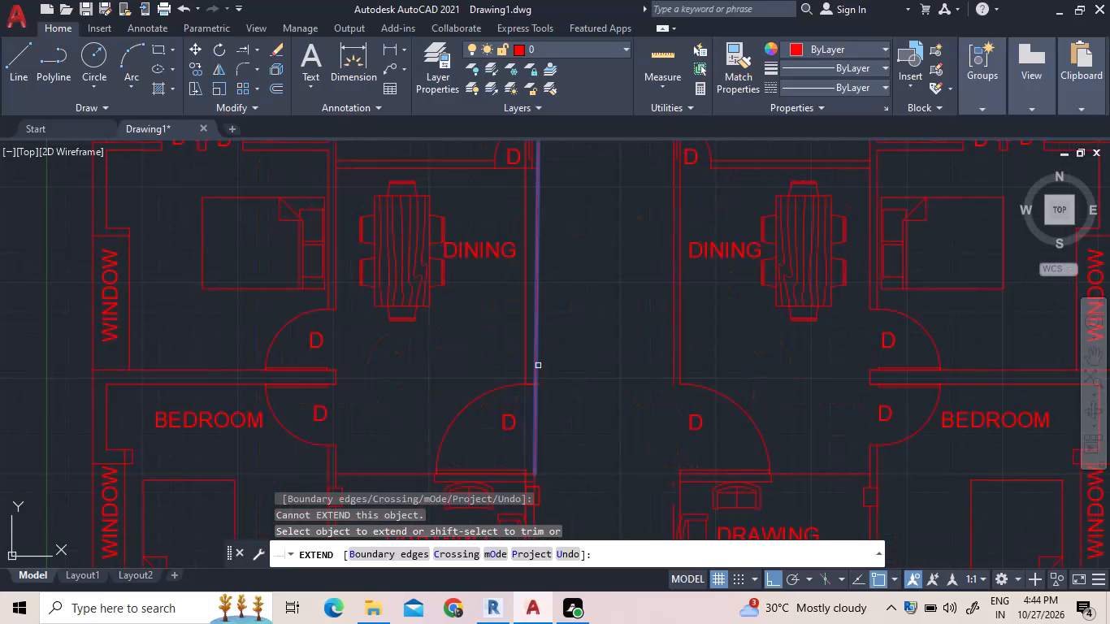
Draw a horizontal line closing the passage's lower opening, from the left flat's outer wall corner to the right flat's corner column.
scroll(538, 366, "down", 1)
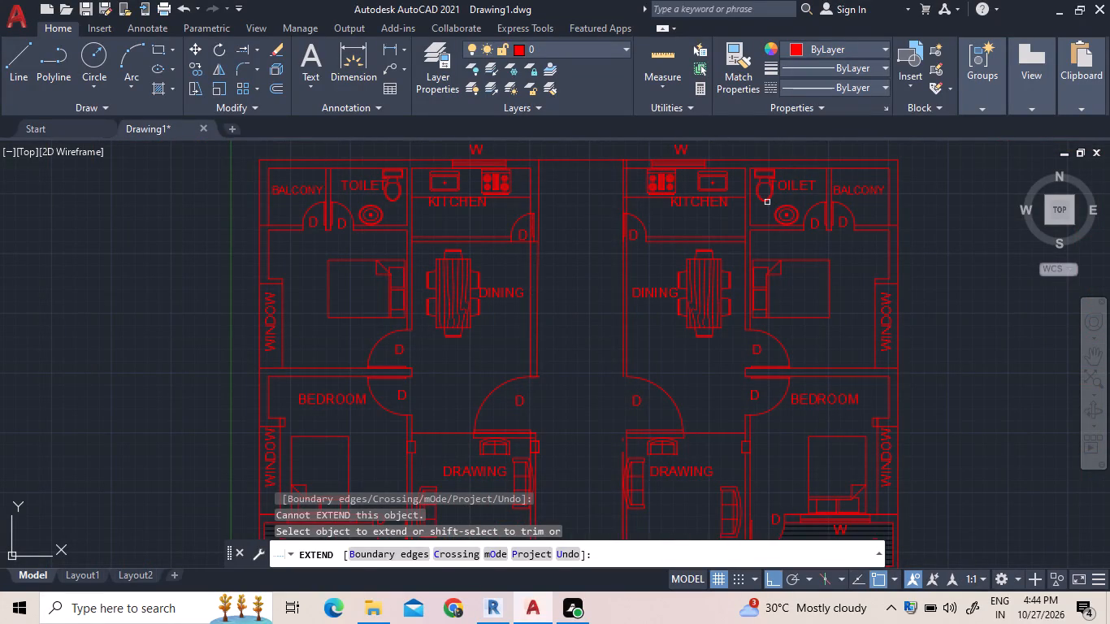
middle_click_drag(750, 252, 666, 219)
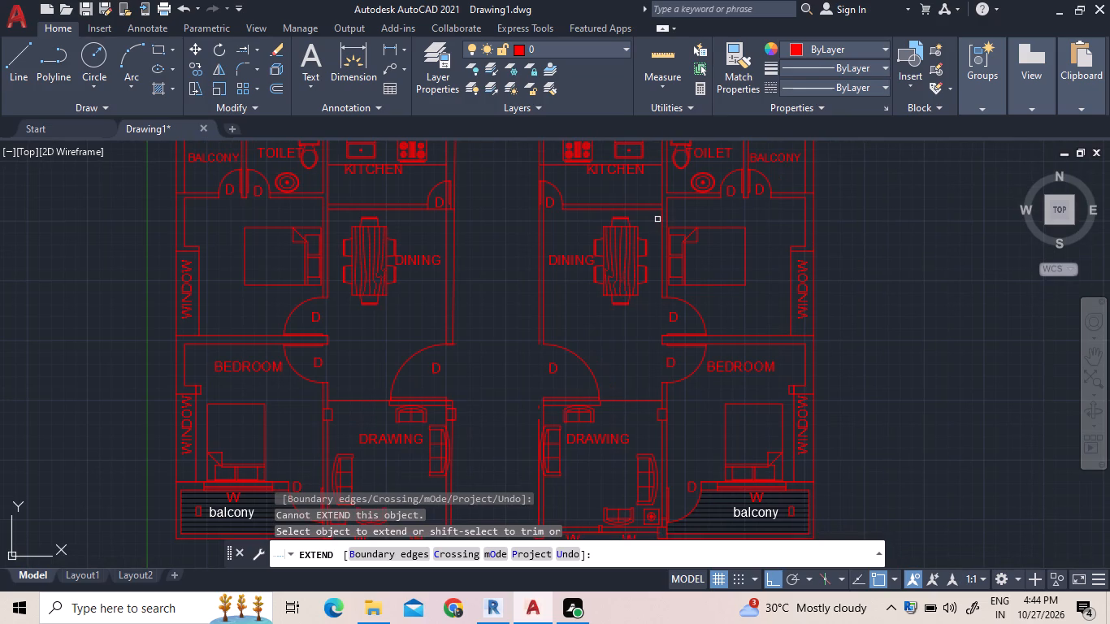
middle_click_drag(649, 326, 666, 175)
scroll(557, 401, "up", 2)
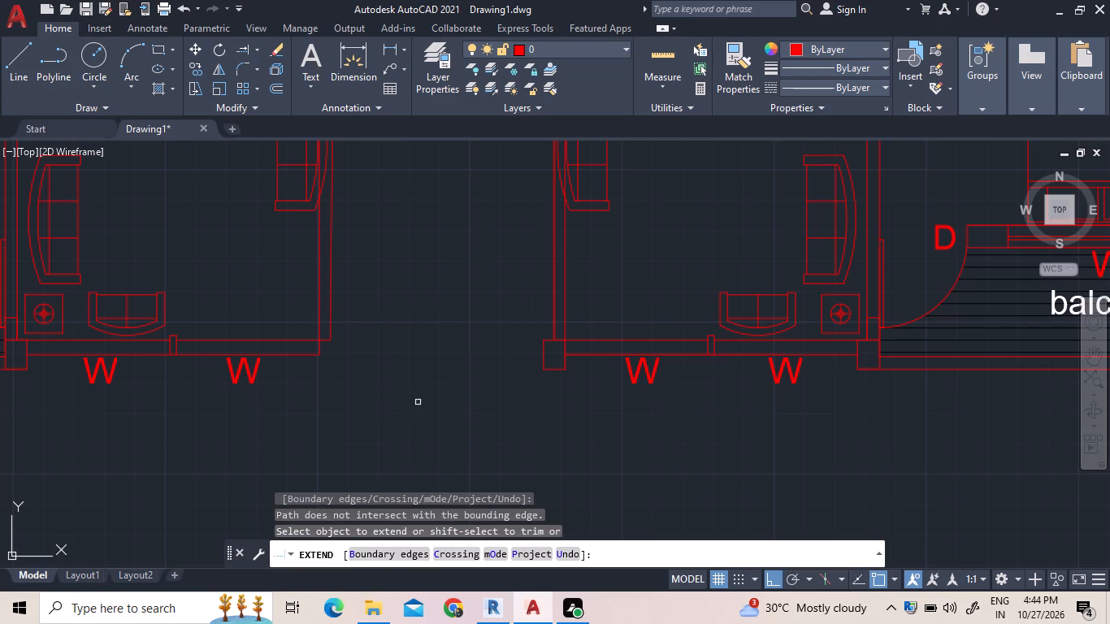
scroll(423, 415, "down", 3)
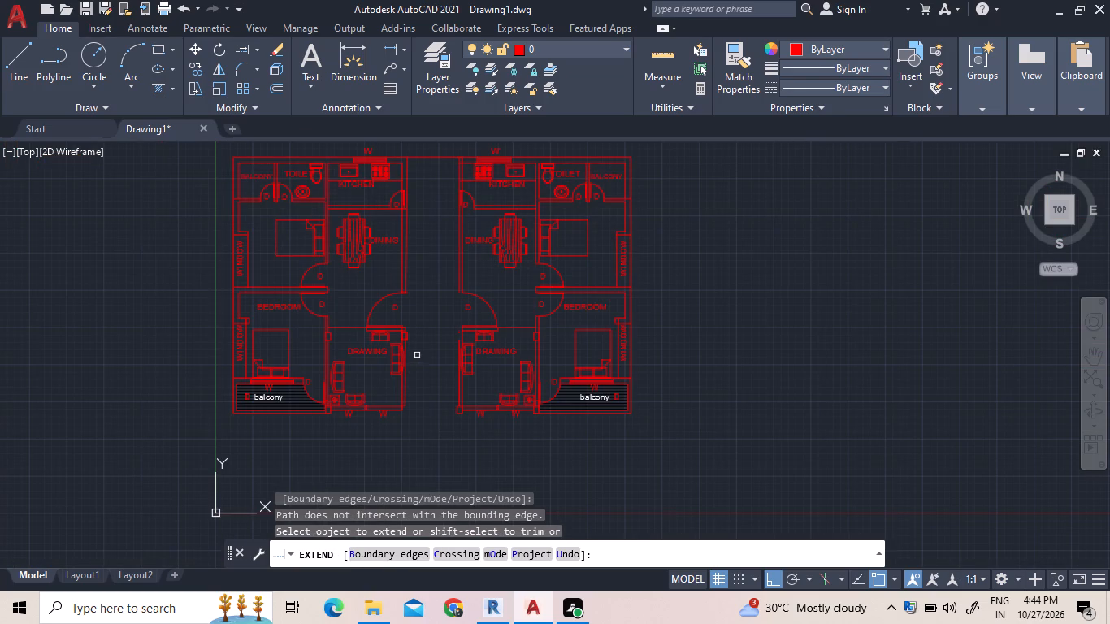
scroll(430, 320, "down", 1)
scroll(438, 402, "up", 4)
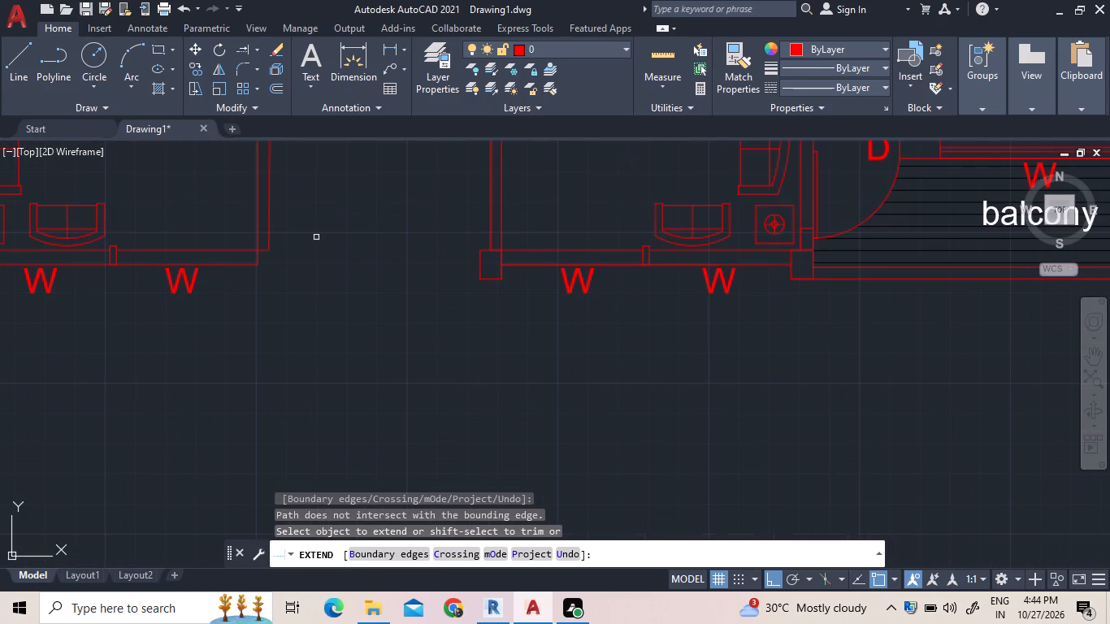
left_click(14, 59)
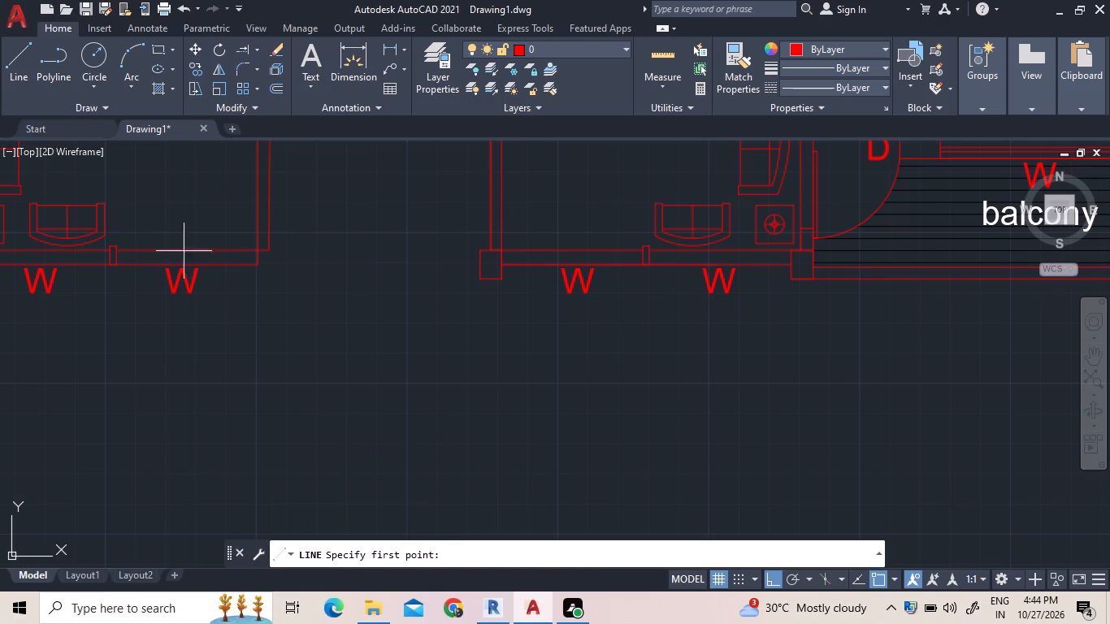
left_click(258, 265)
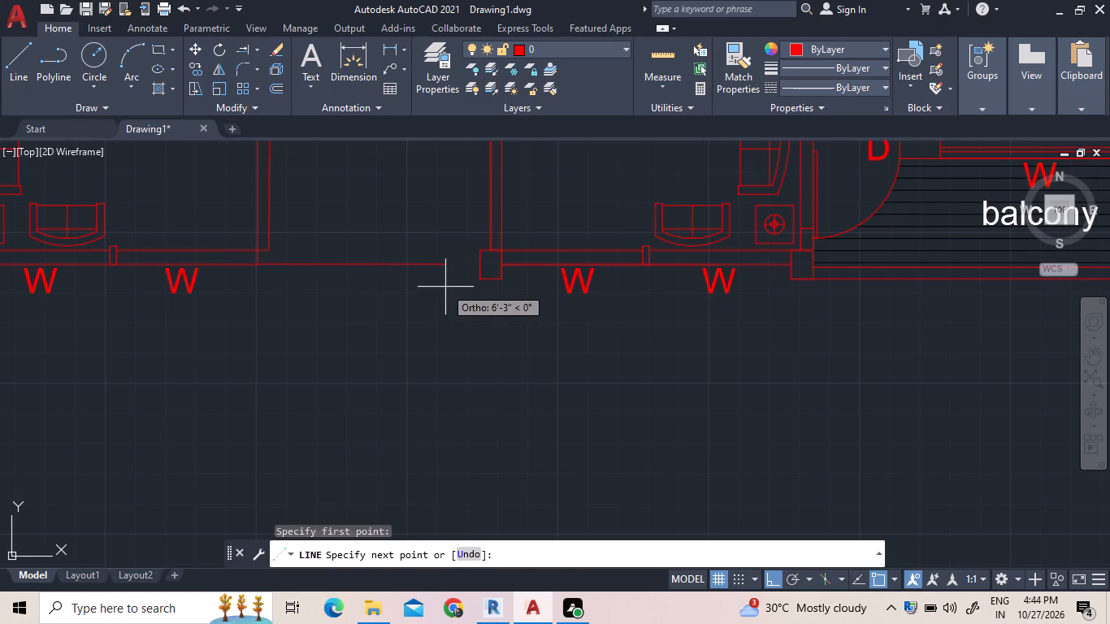
left_click(503, 262)
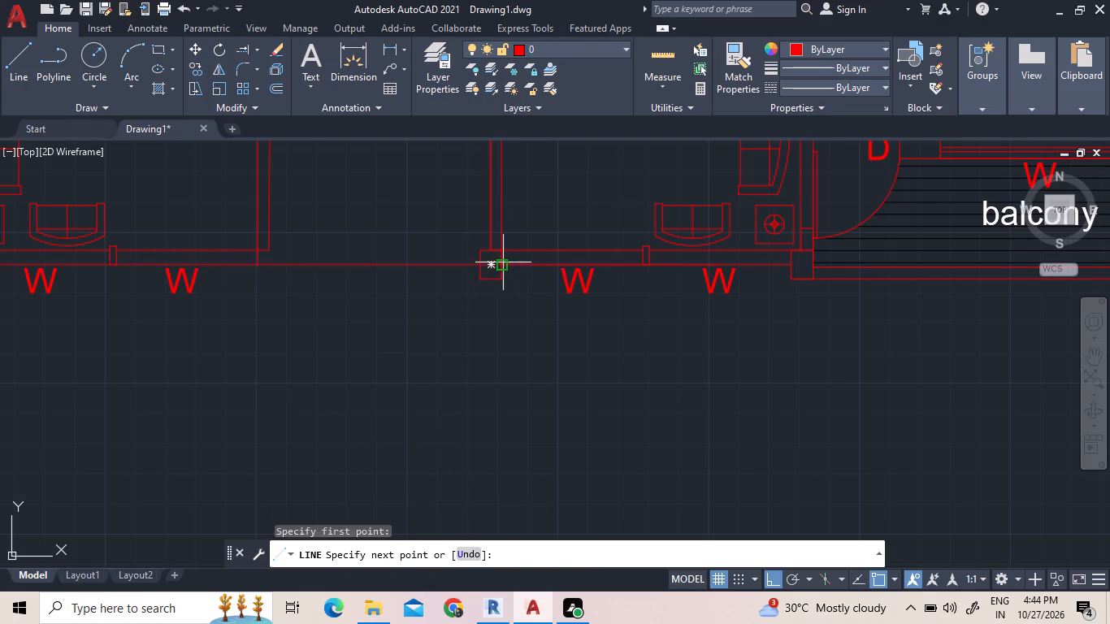
right_click(432, 288)
left_click(462, 293)
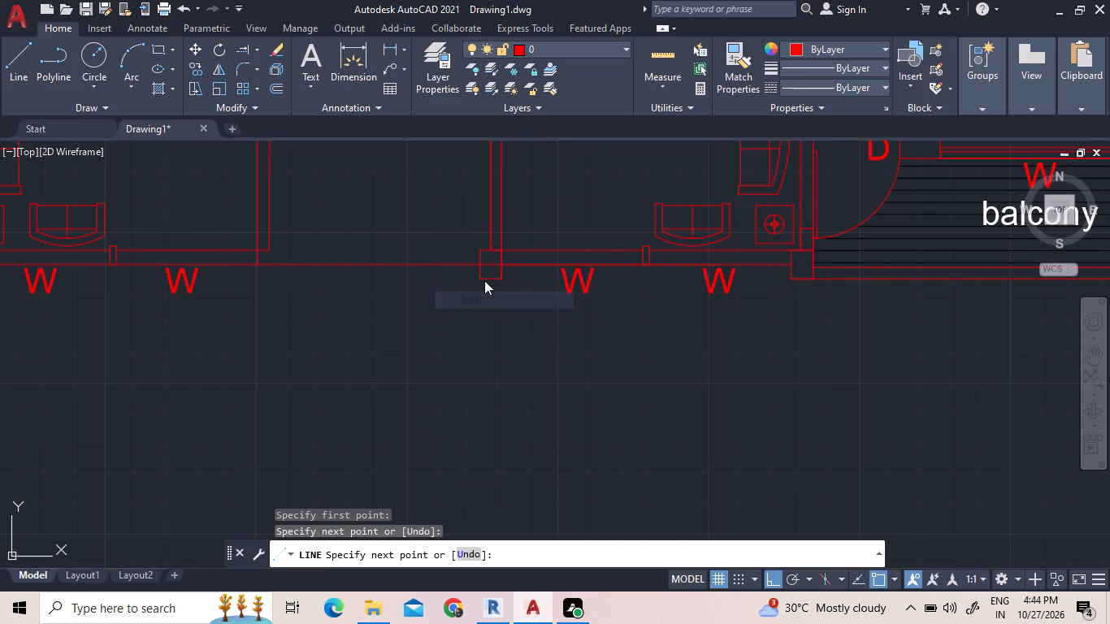
Copy the right flat's corner column from its centre to the matching drawing-room wall corner of the left flat.
left_click(479, 273)
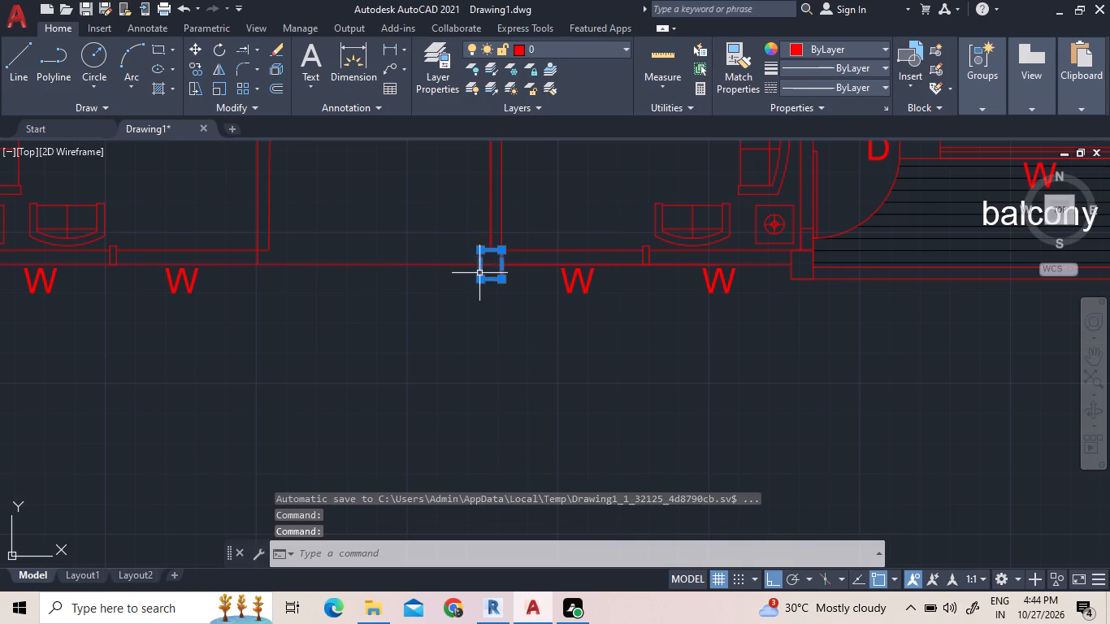
right_click(477, 274)
left_click(501, 336)
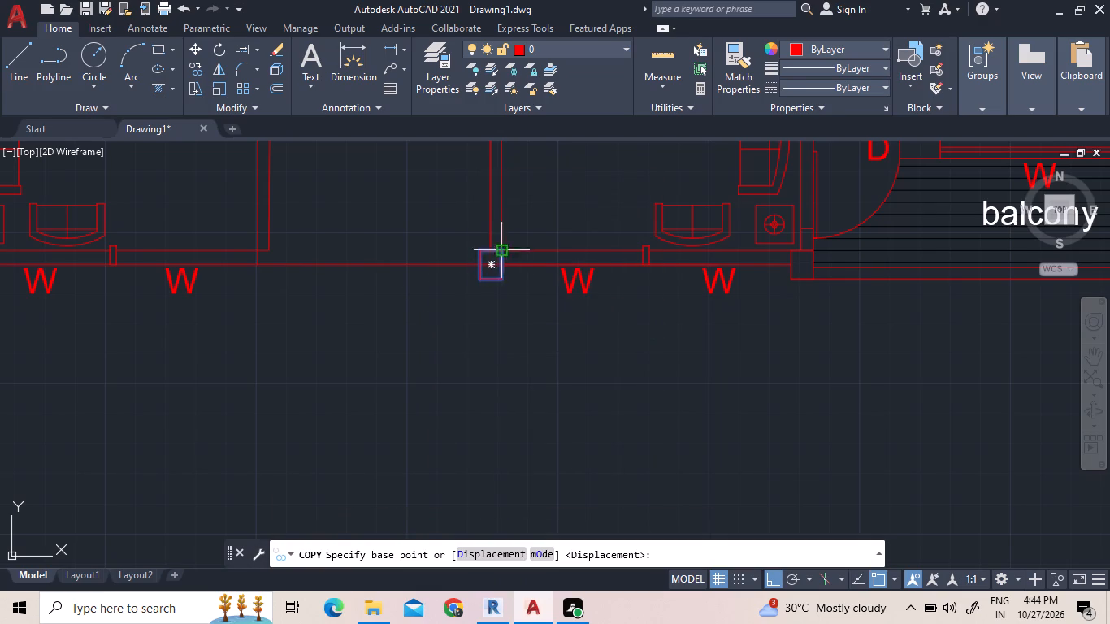
left_click(488, 264)
scroll(264, 258, "up", 3)
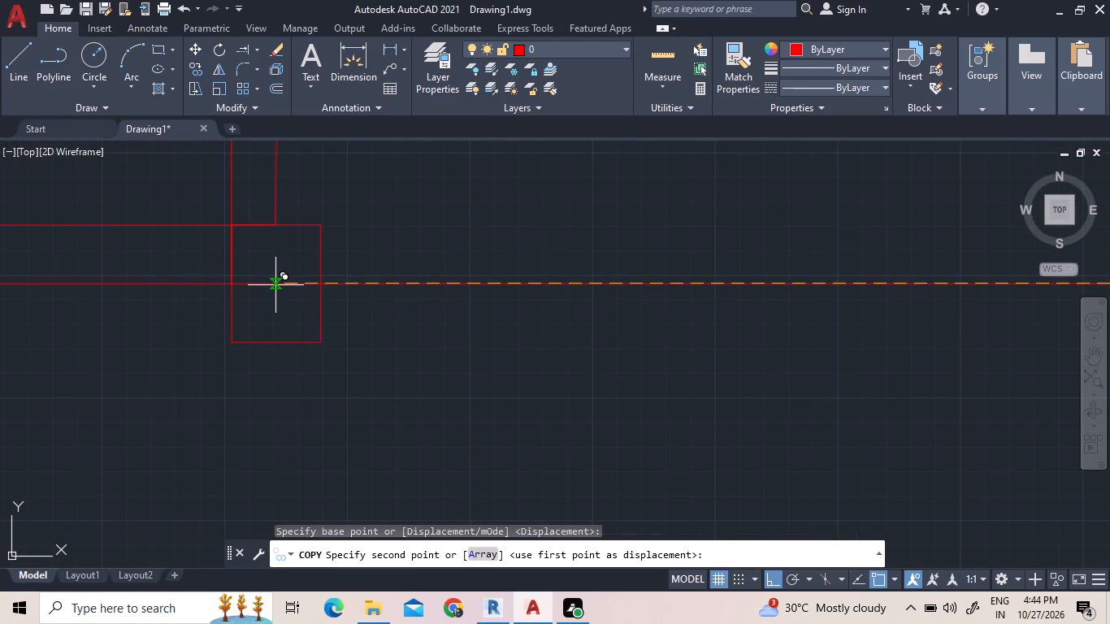
left_click(275, 285)
right_click(331, 262)
left_click(338, 271)
Move the line joining the two corner columns about 4" downward.
scroll(292, 317, "down", 2)
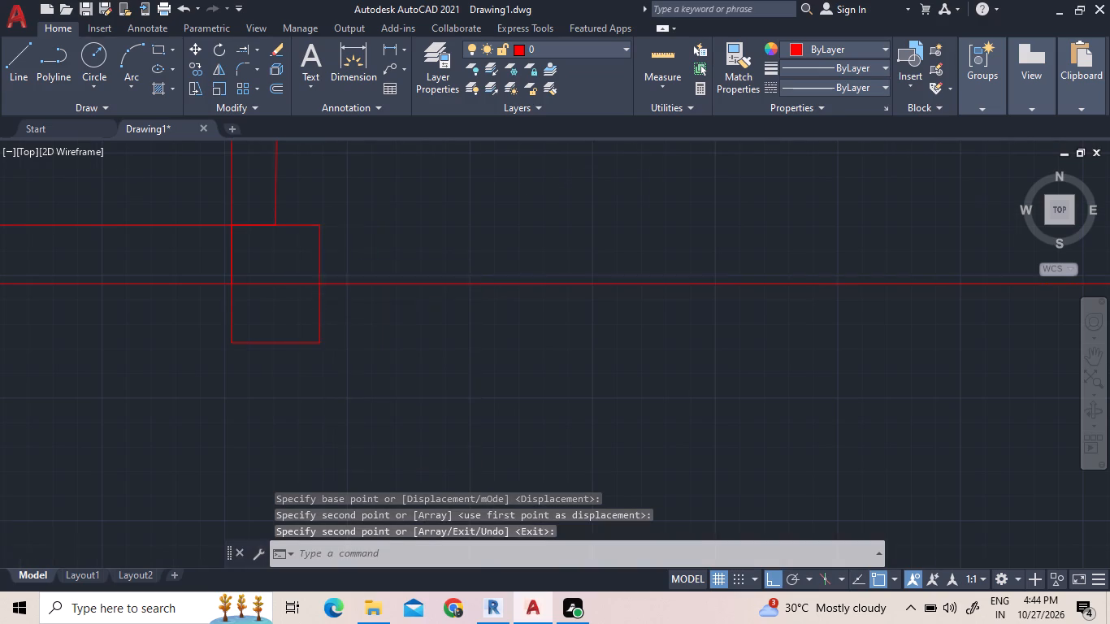
scroll(291, 324, "down", 1)
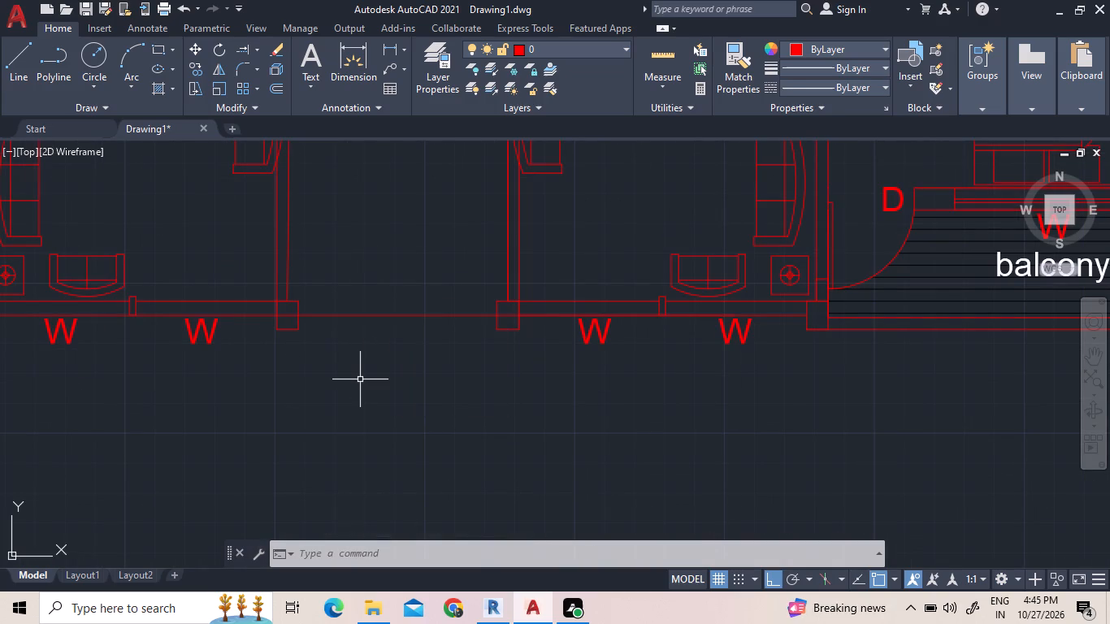
left_click(378, 316)
right_click(384, 295)
left_click(405, 314)
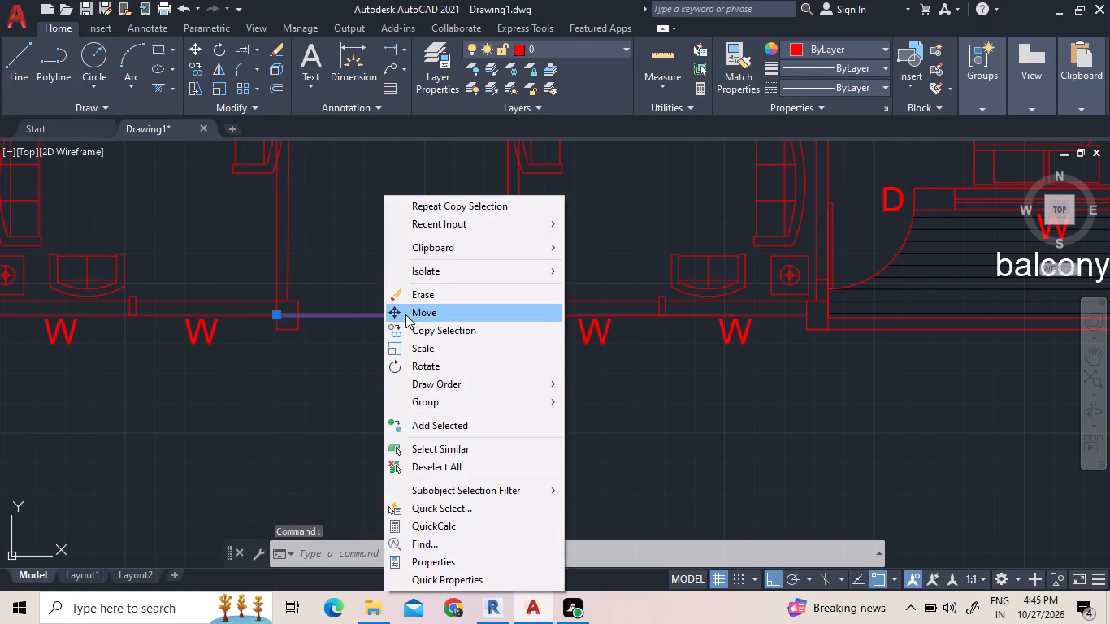
left_click(390, 314)
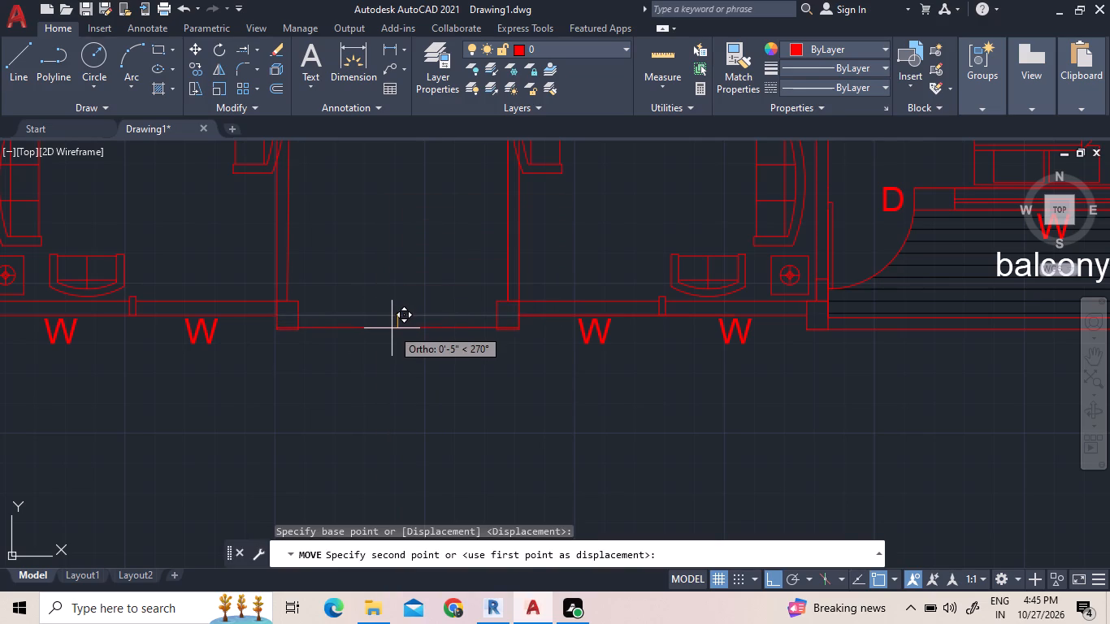
scroll(392, 328, "up", 2)
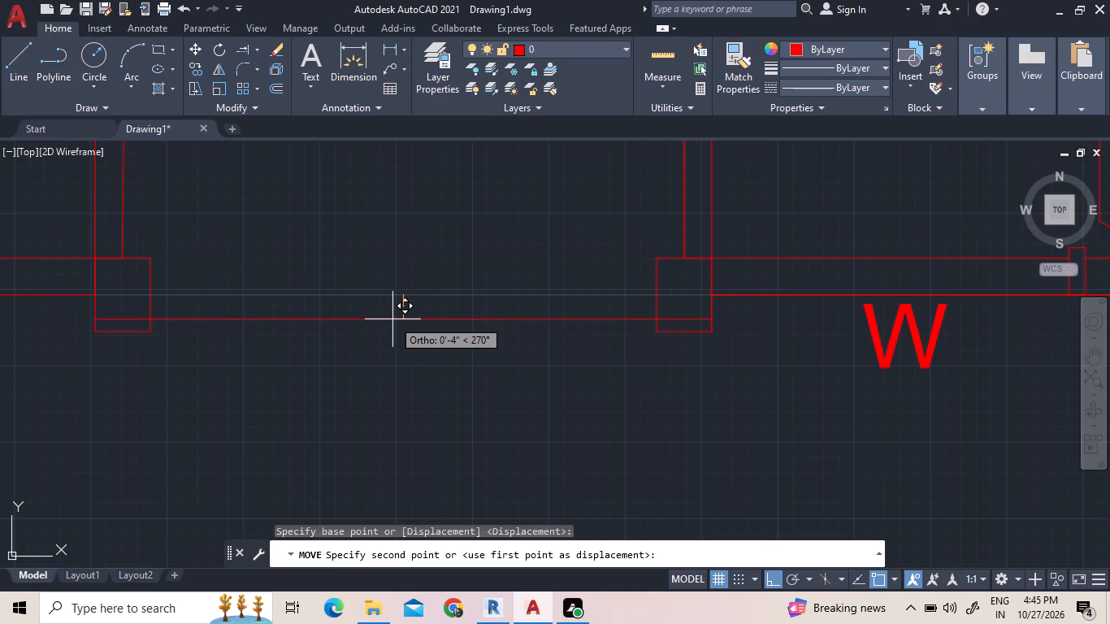
left_click(392, 319)
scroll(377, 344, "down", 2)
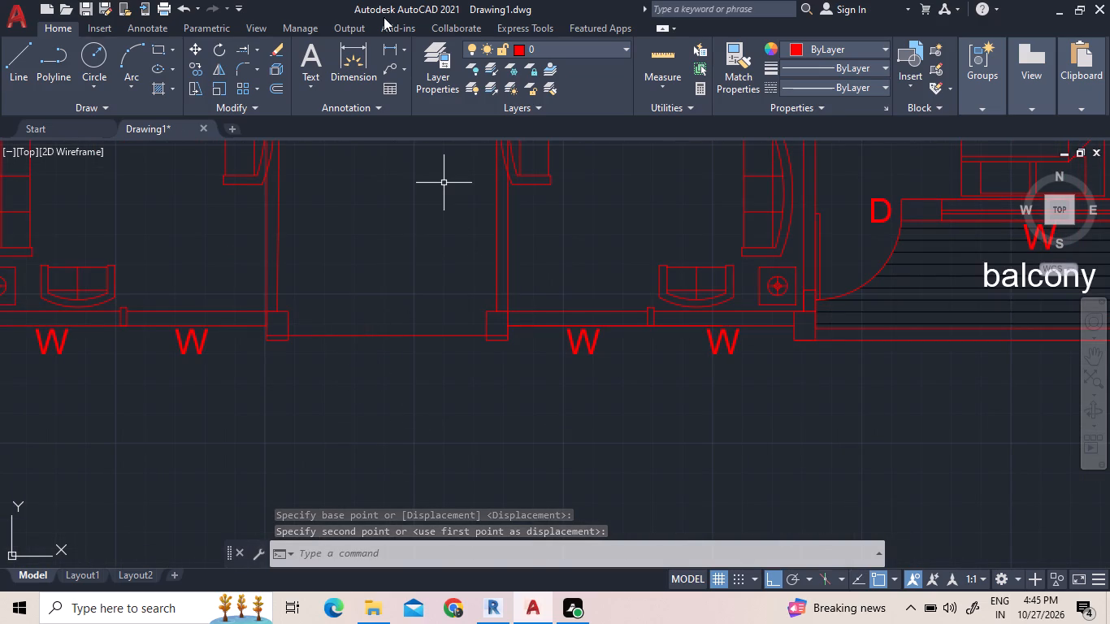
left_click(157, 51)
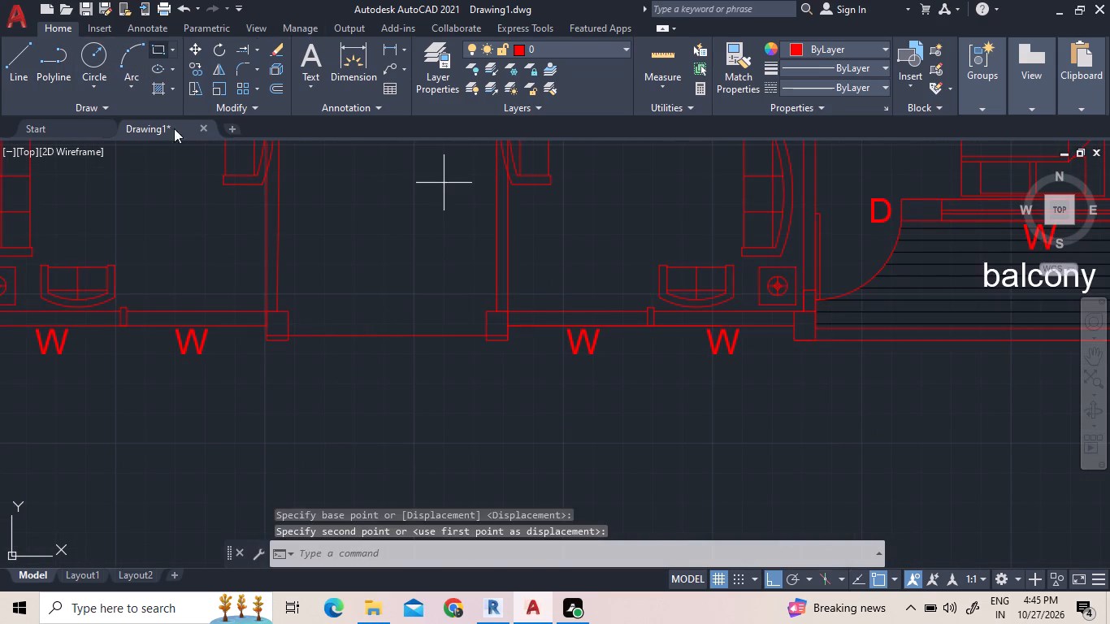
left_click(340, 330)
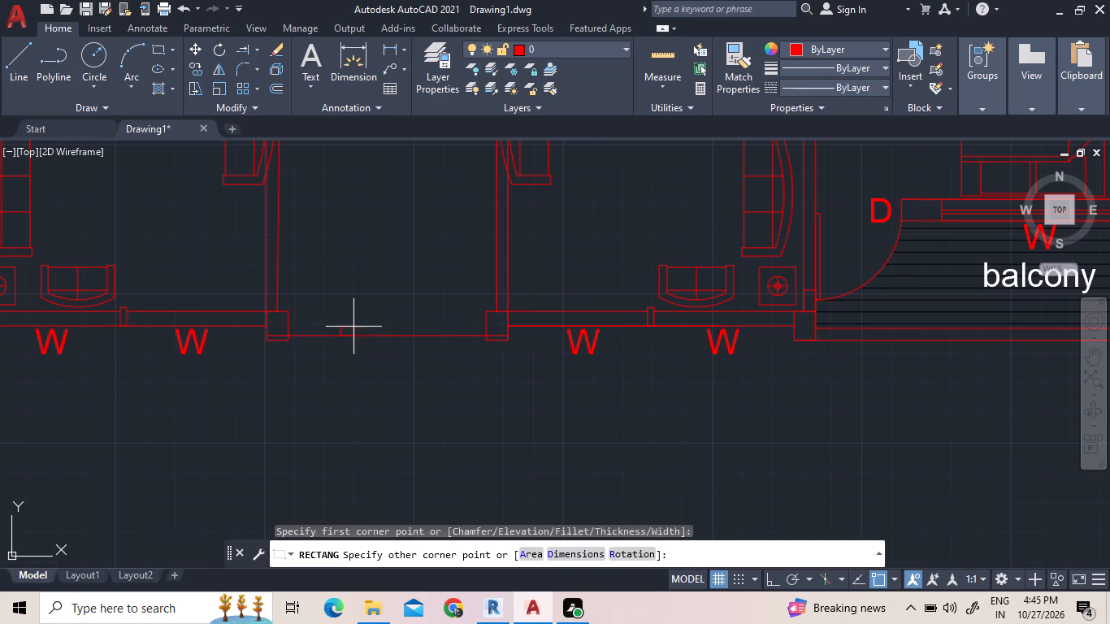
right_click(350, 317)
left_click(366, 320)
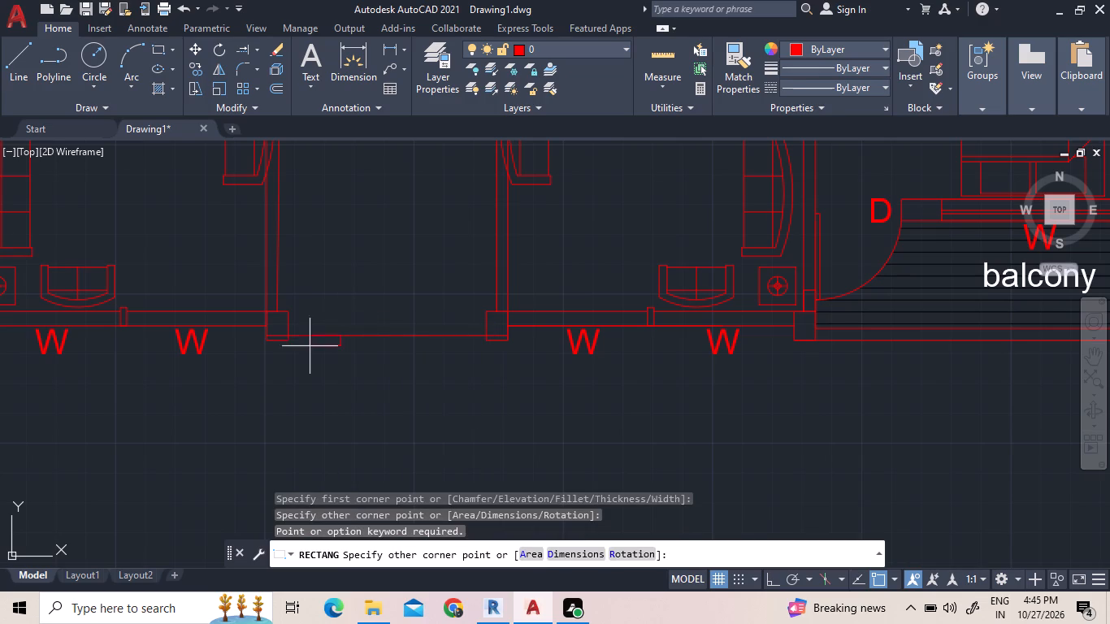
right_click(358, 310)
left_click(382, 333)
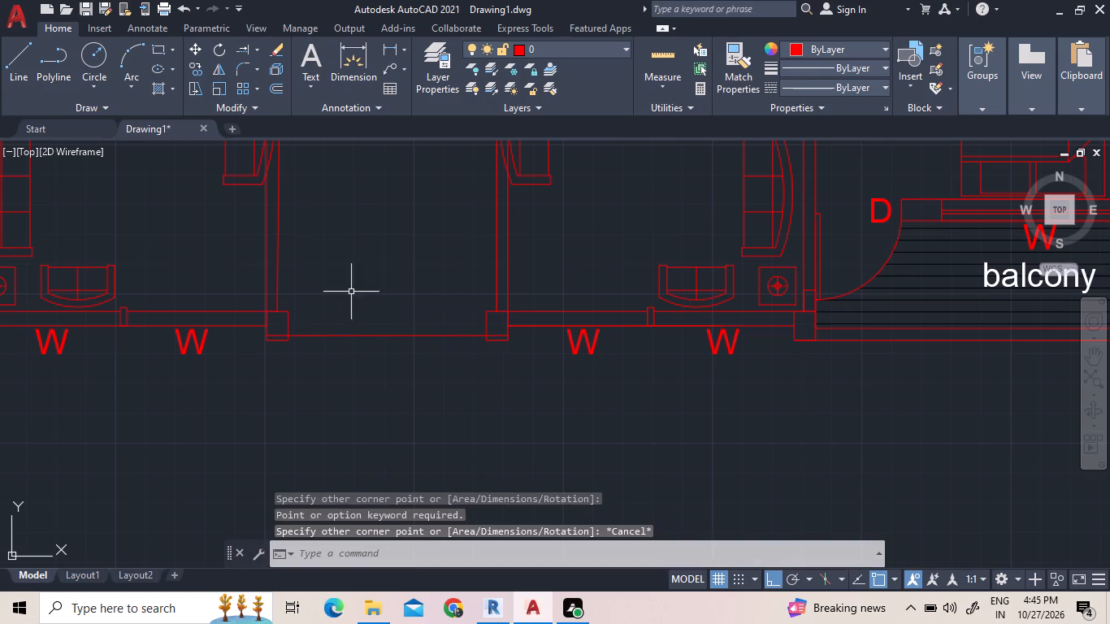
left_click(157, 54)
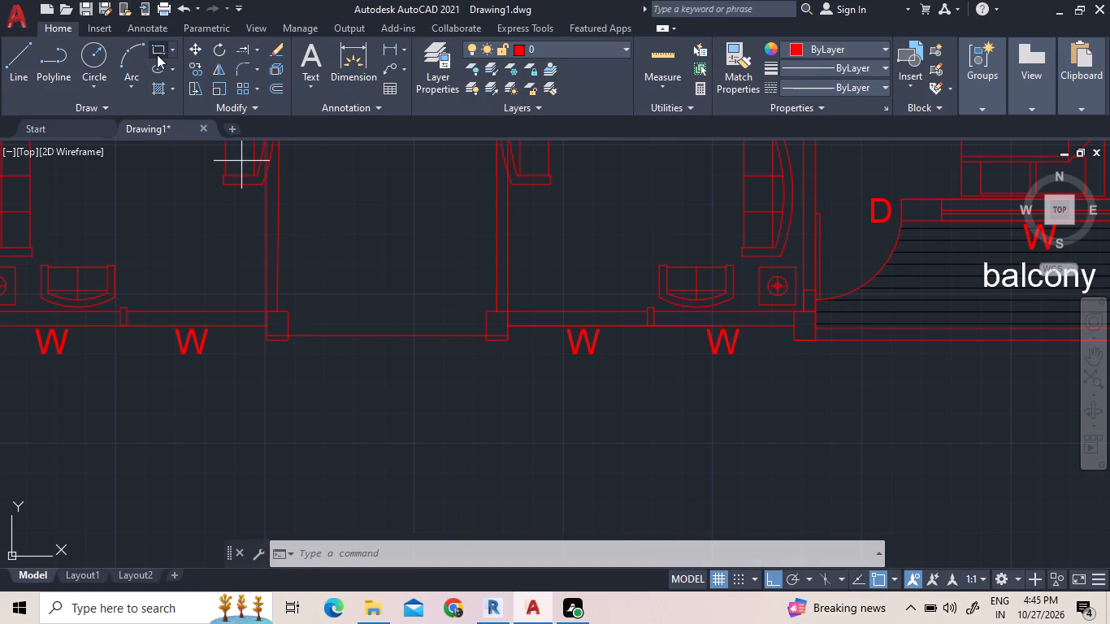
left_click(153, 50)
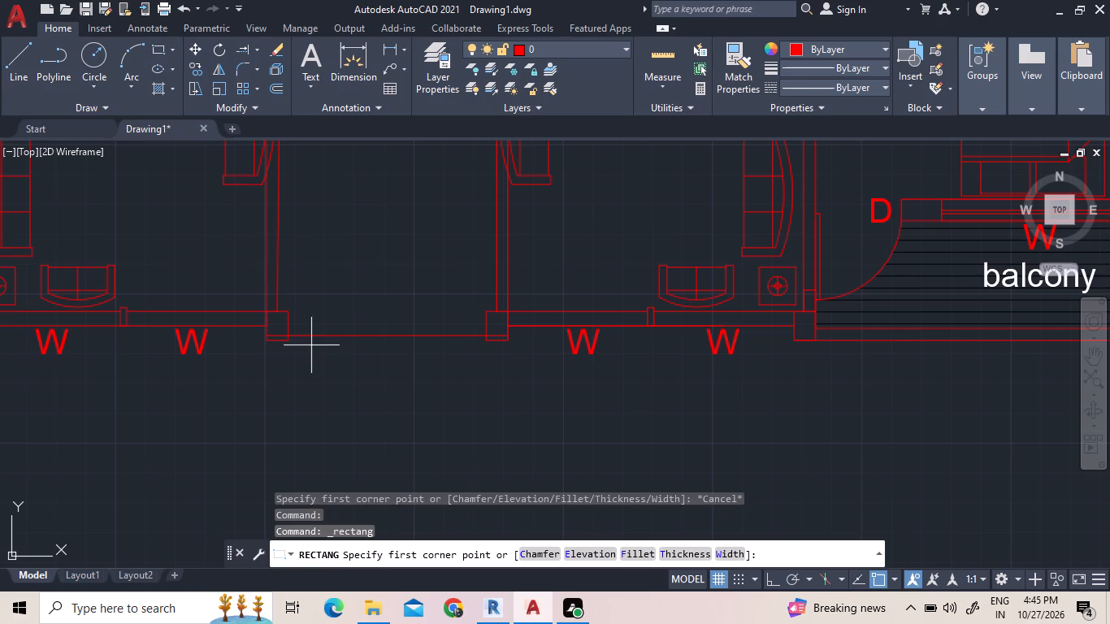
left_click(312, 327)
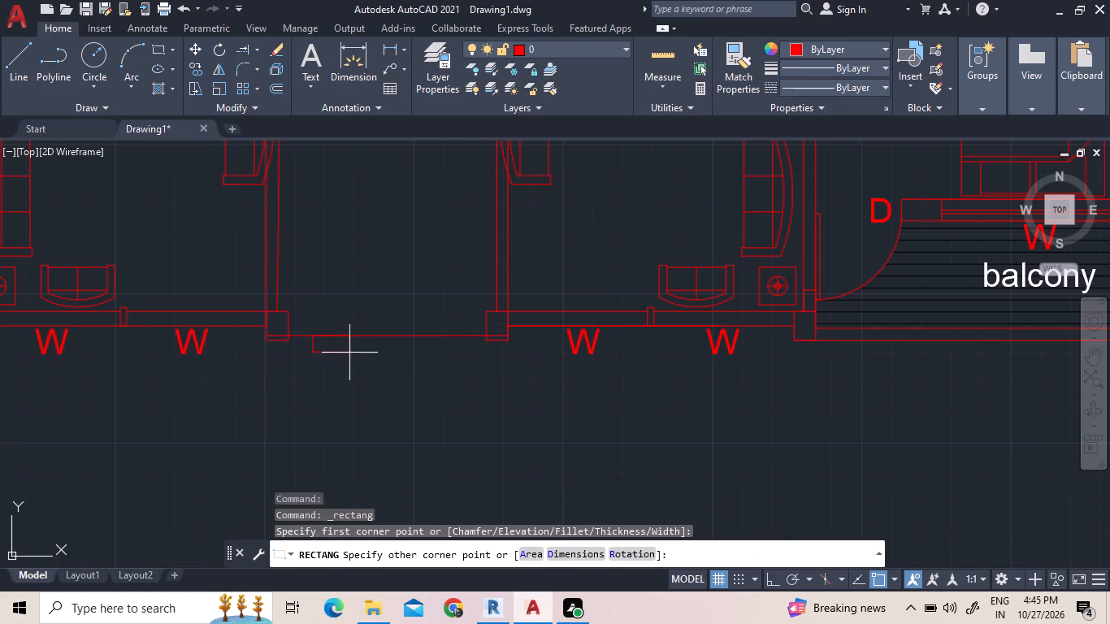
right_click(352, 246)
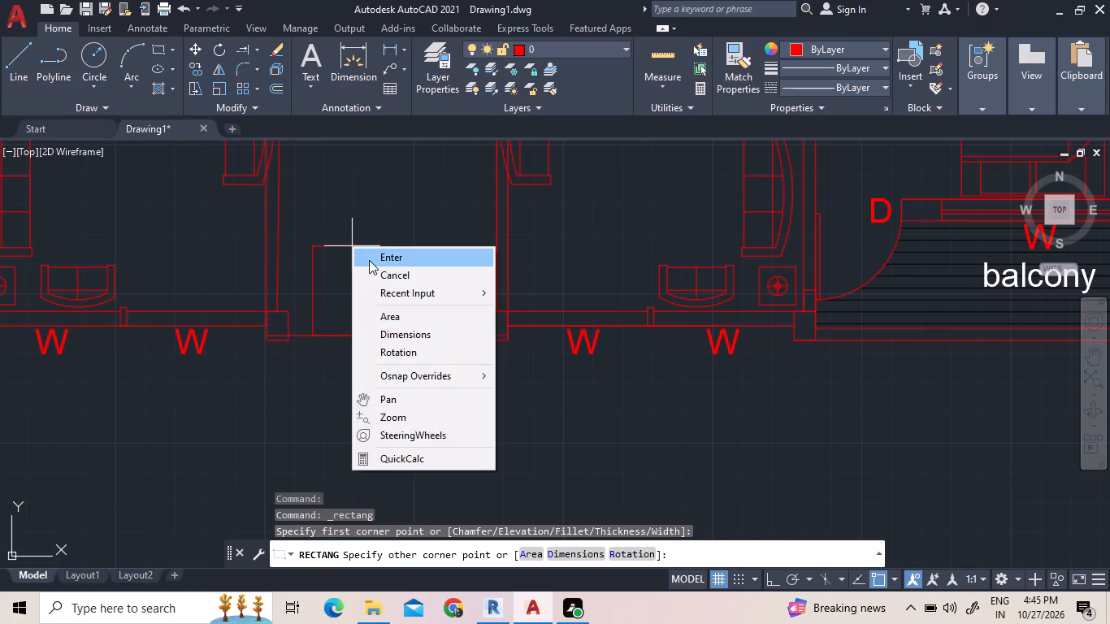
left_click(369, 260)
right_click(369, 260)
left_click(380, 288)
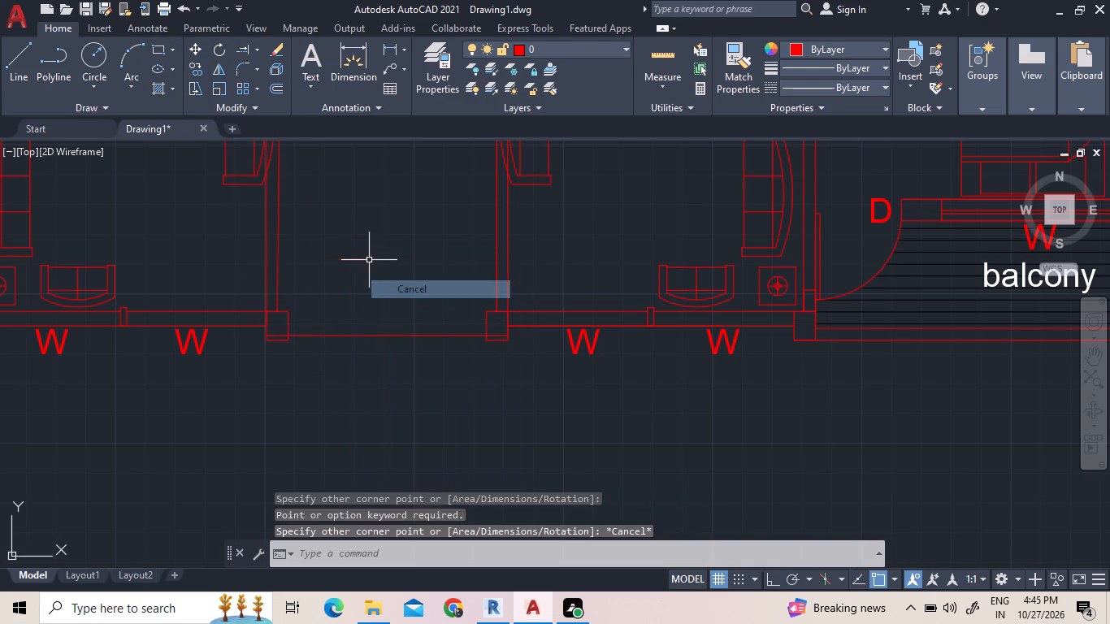
Offset the line between the two corner columns 2' upward into the passage.
scroll(347, 357, "down", 2)
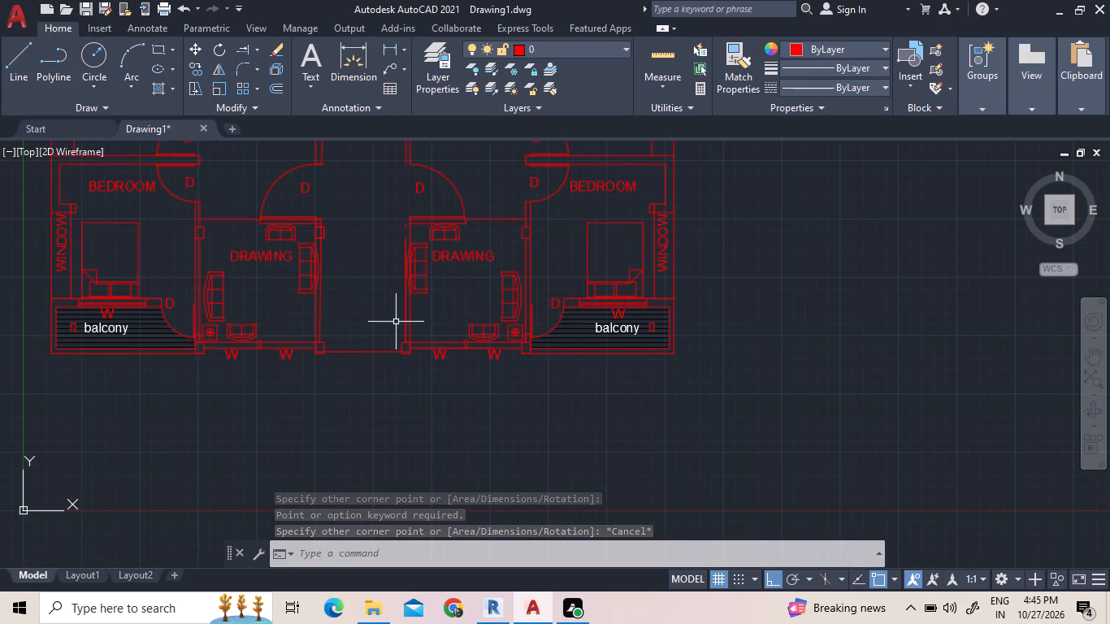
scroll(366, 314, "up", 2)
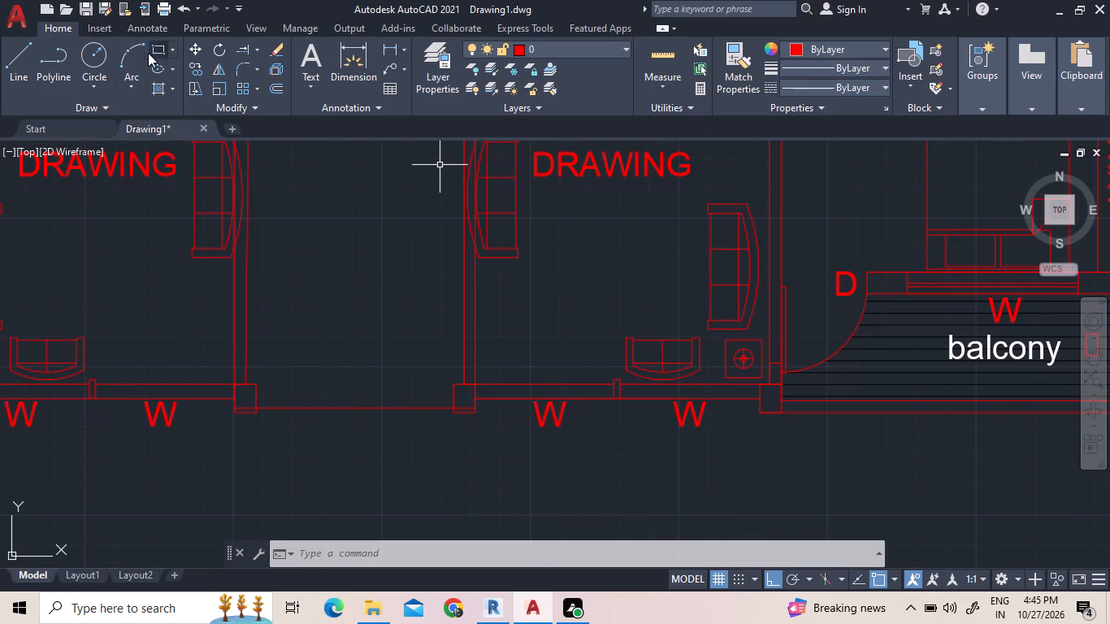
left_click(263, 91)
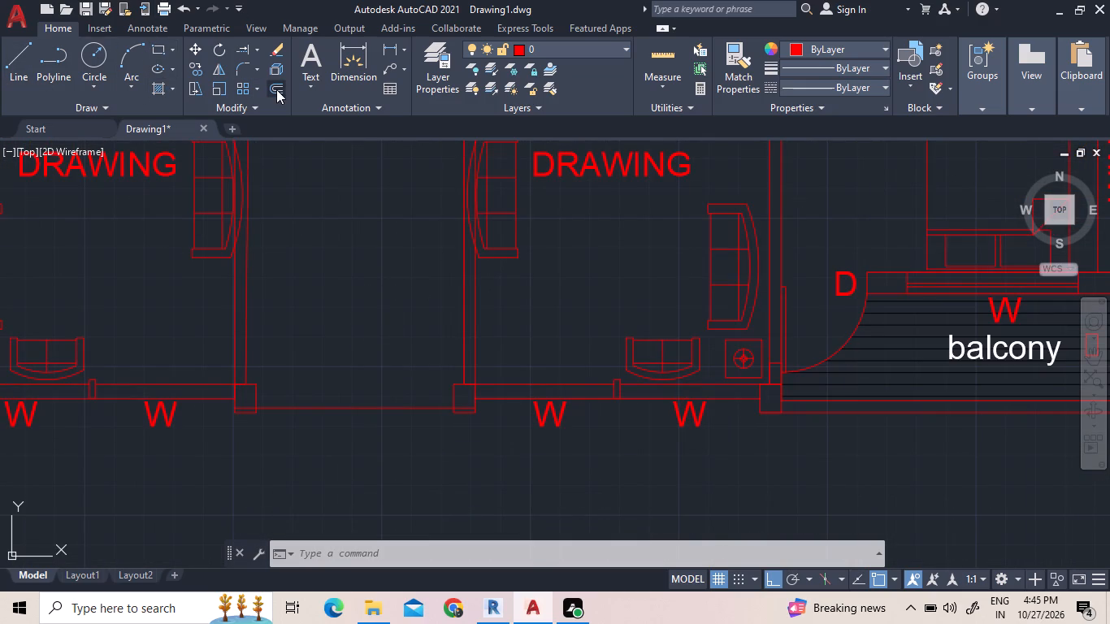
left_click(276, 89)
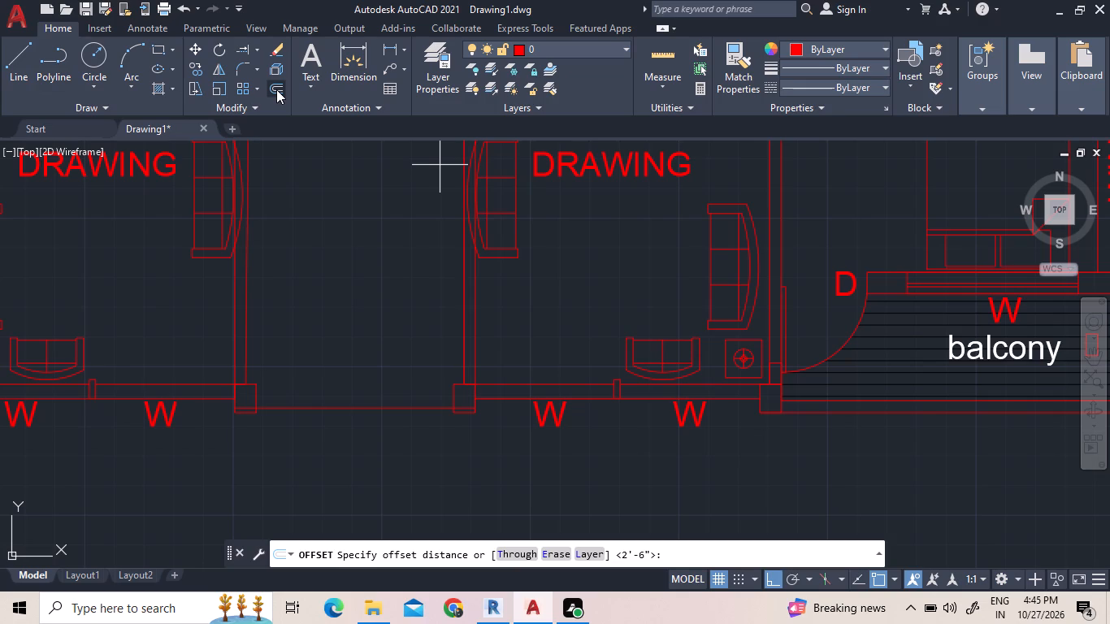
left_click(353, 406)
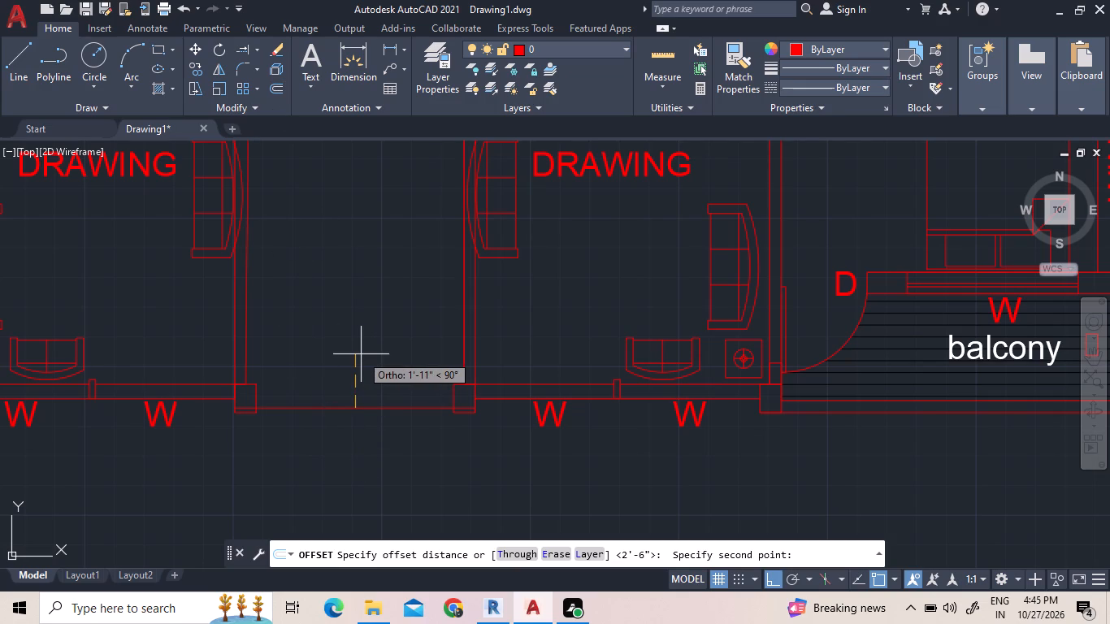
type("2'")
key("Return")
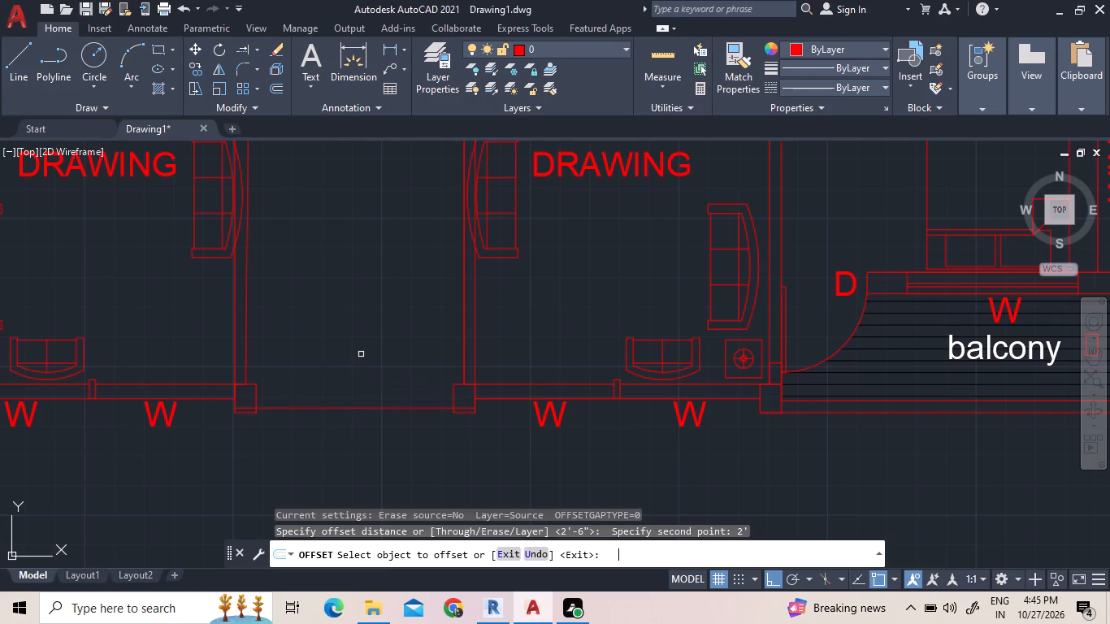
left_click(362, 409)
left_click(345, 300)
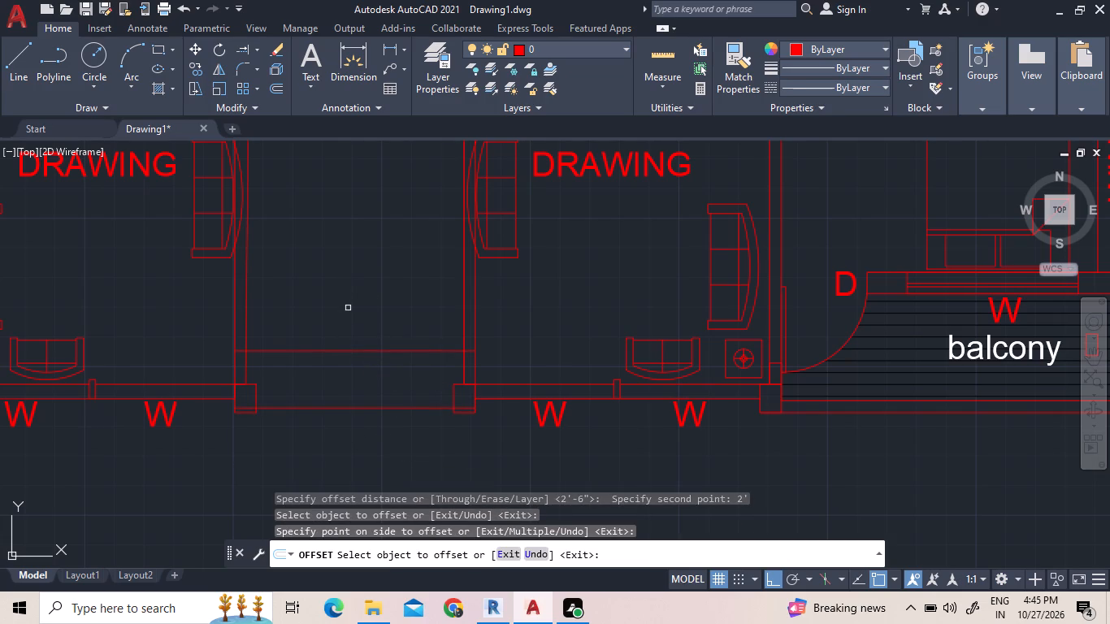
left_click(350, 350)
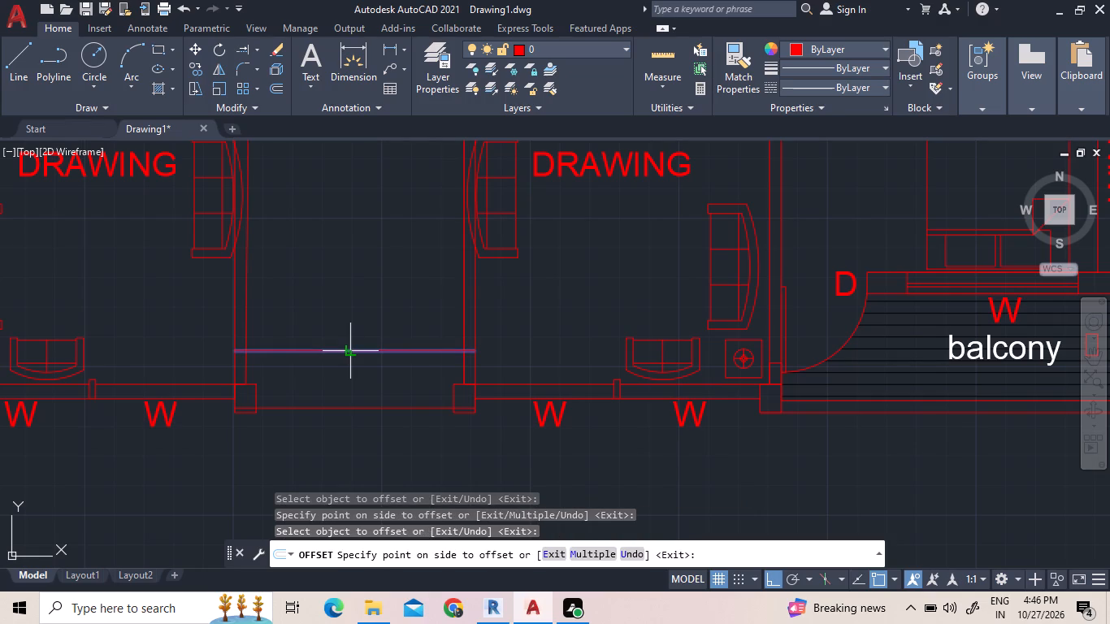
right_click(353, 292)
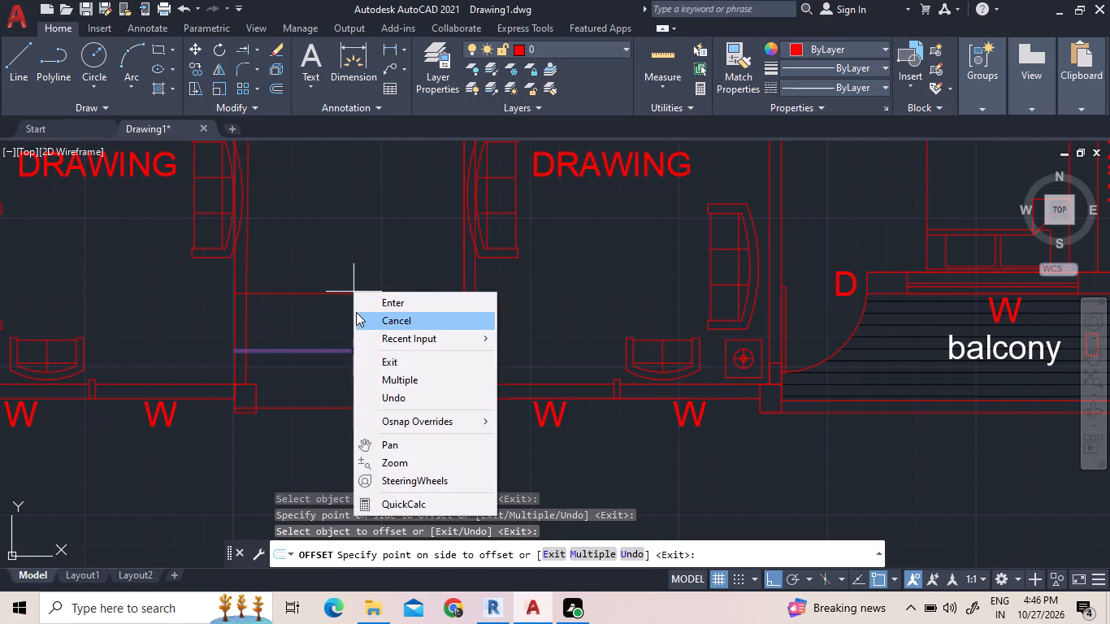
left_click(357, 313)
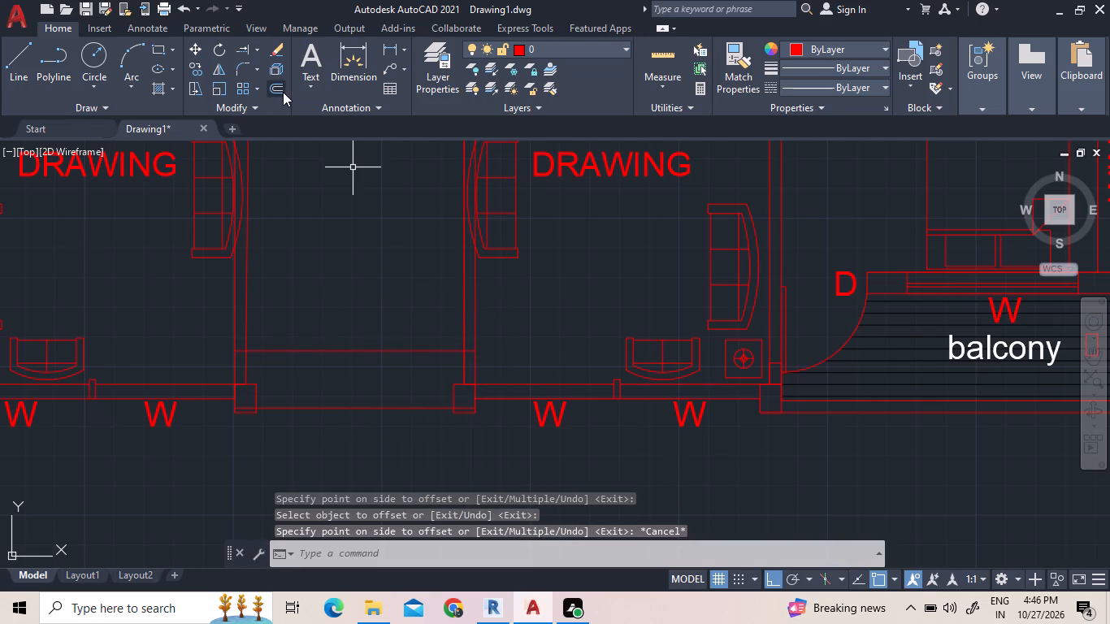
Offset the horizontal line inside the passage upward ten times in succession at 10" spacing to form step lines.
left_click(282, 92)
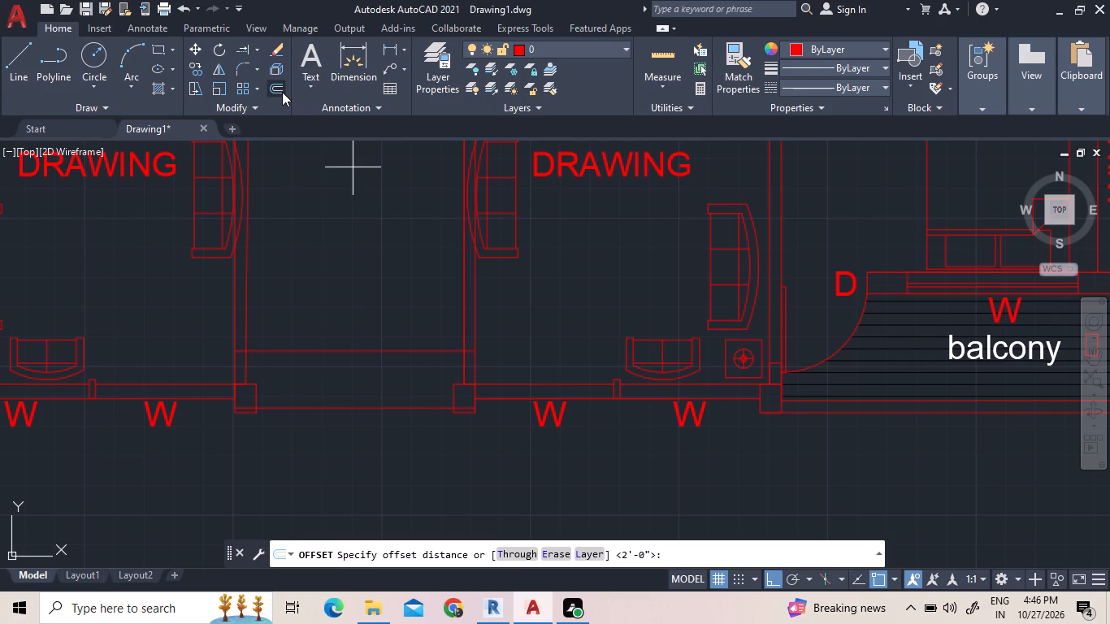
type("10\"")
key("Return")
left_click(329, 353)
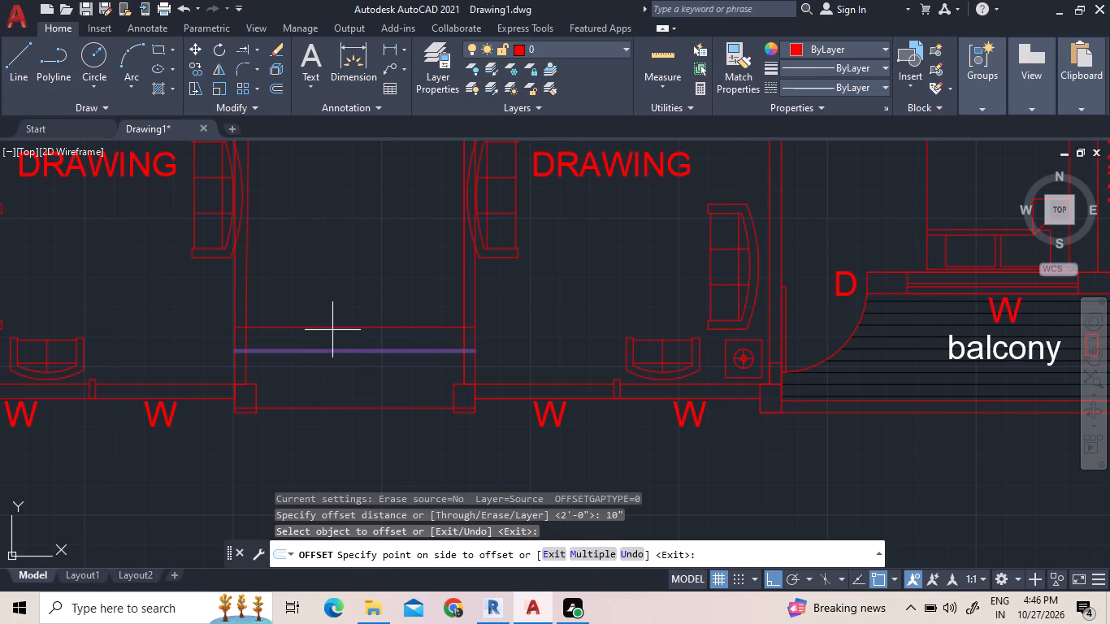
key("m")
key("Return")
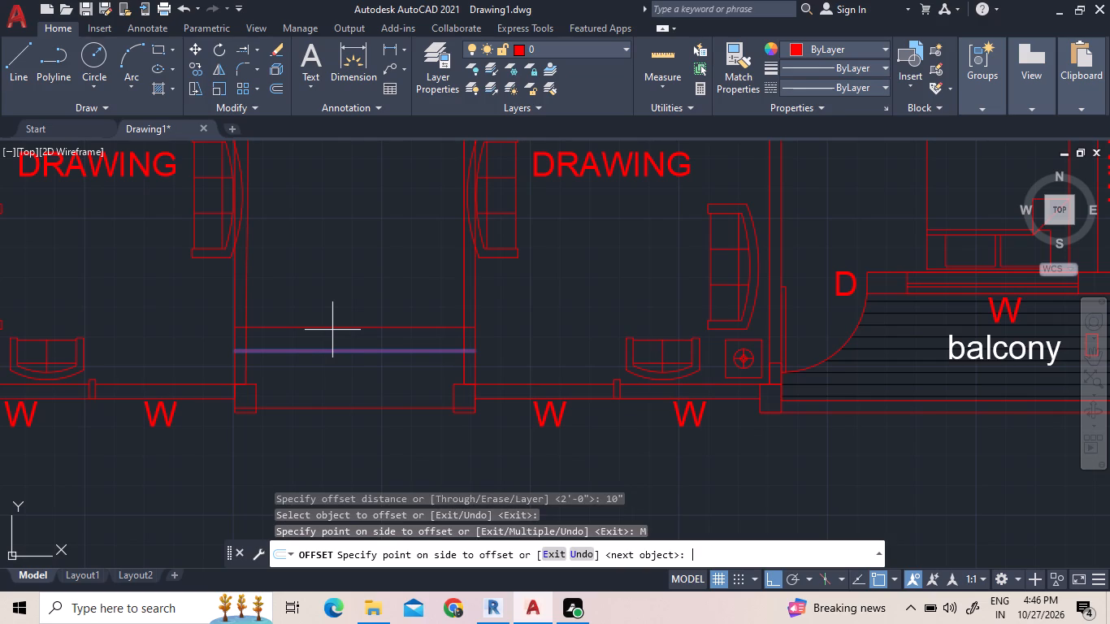
left_click(332, 330)
left_click(343, 312)
left_click(343, 275)
left_click(342, 253)
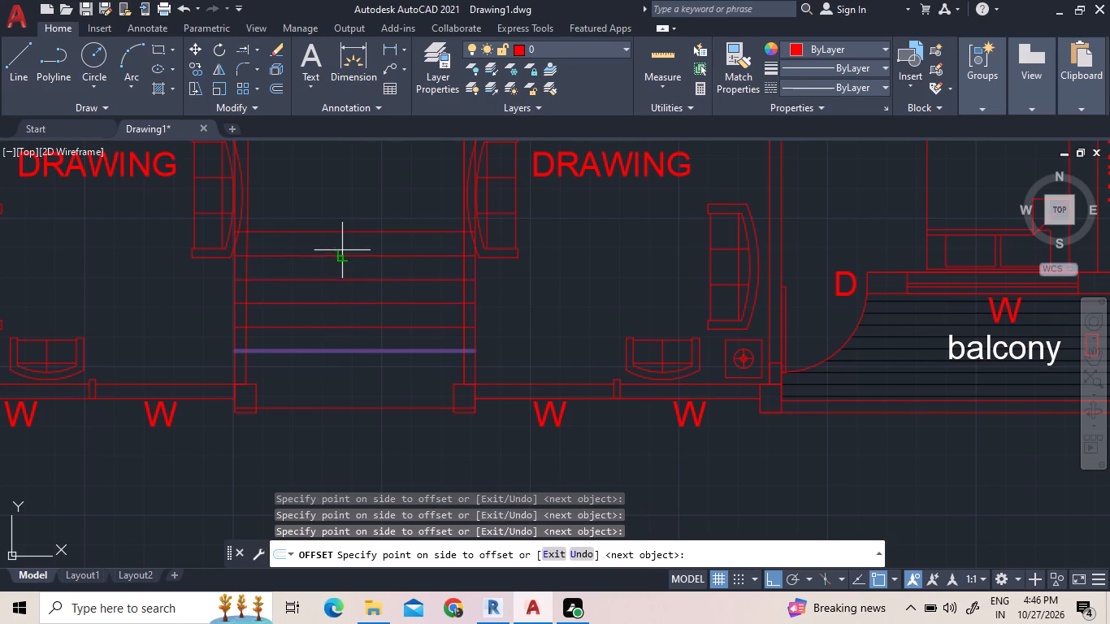
left_click(343, 188)
scroll(339, 239, "down", 2)
left_click(358, 230)
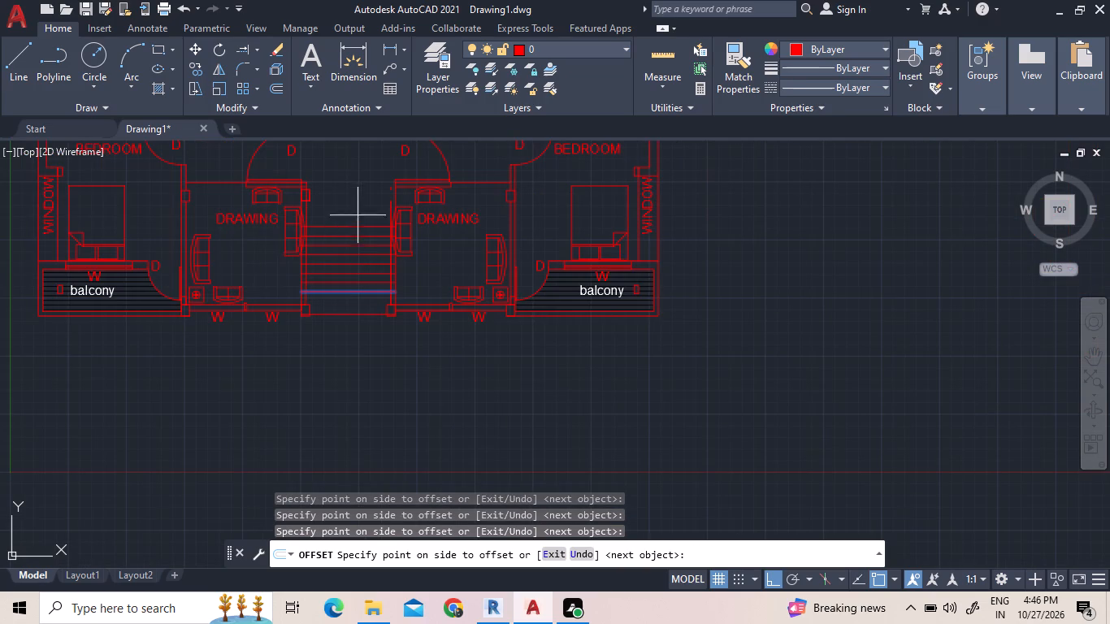
left_click(354, 206)
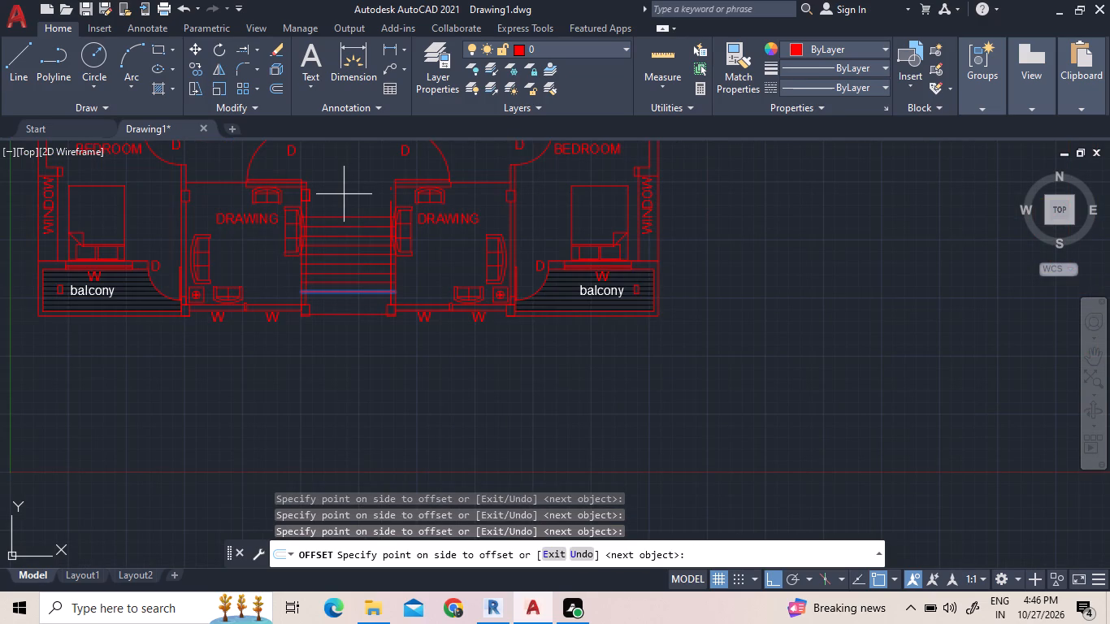
left_click(344, 194)
left_click(346, 193)
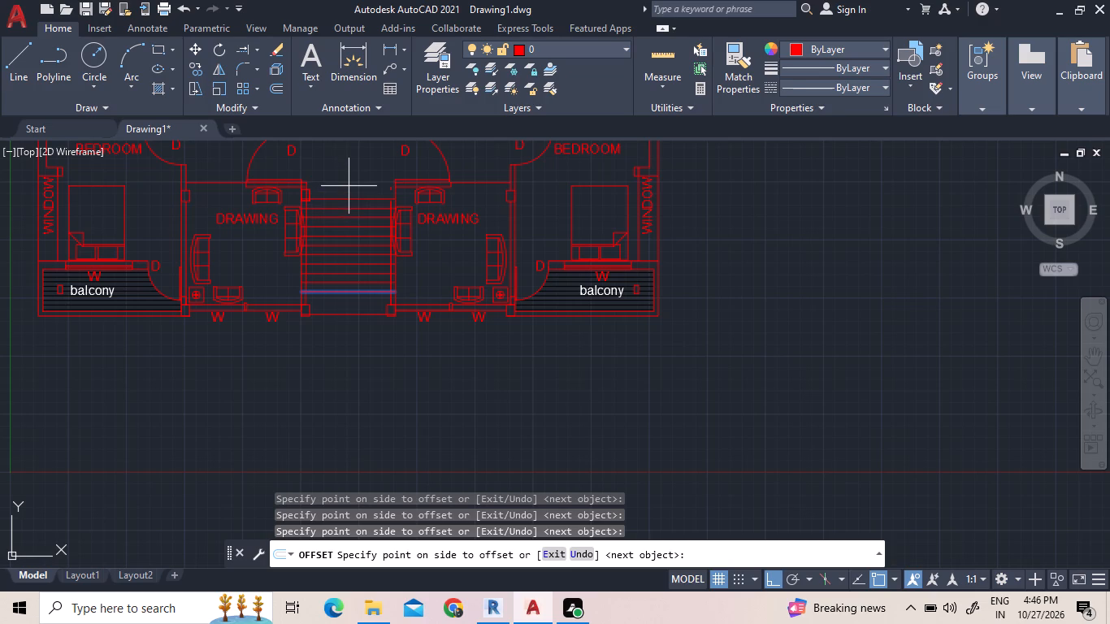
left_click(349, 185)
scroll(338, 185, "up", 1)
right_click(338, 185)
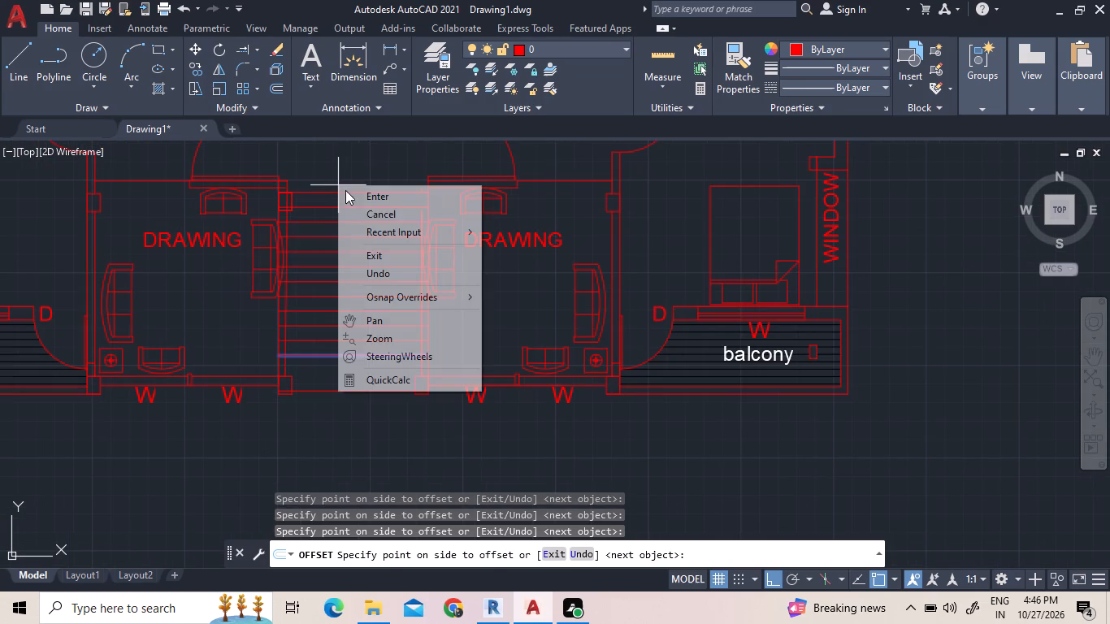
left_click(355, 196)
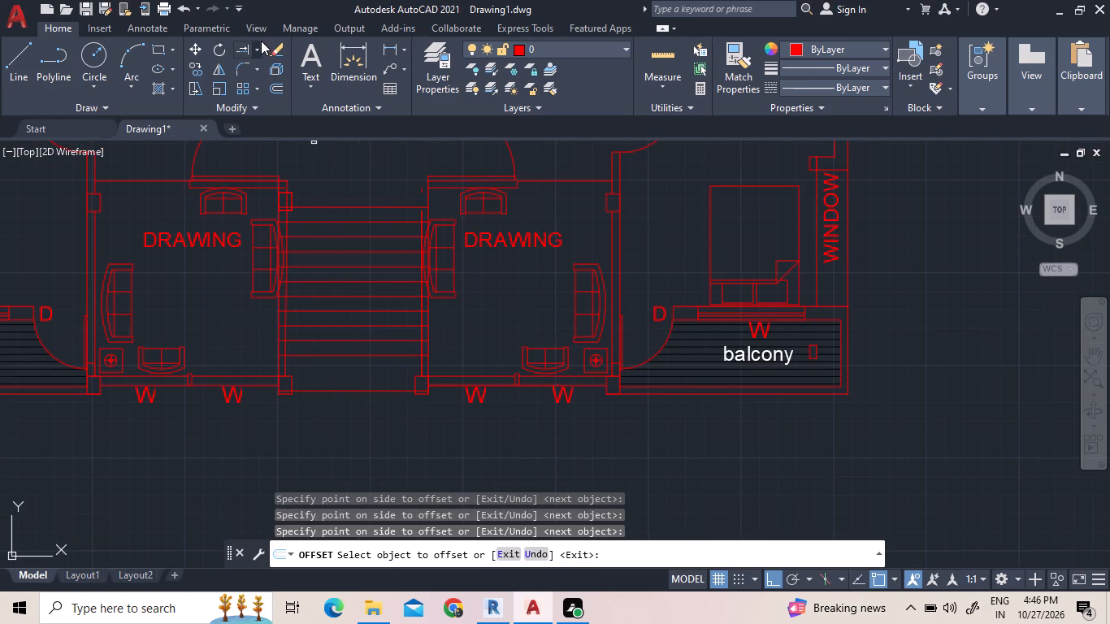
Trim the ends of the six lowest step lines where they overlap the left flat's passage wall.
left_click(258, 45)
left_click(257, 77)
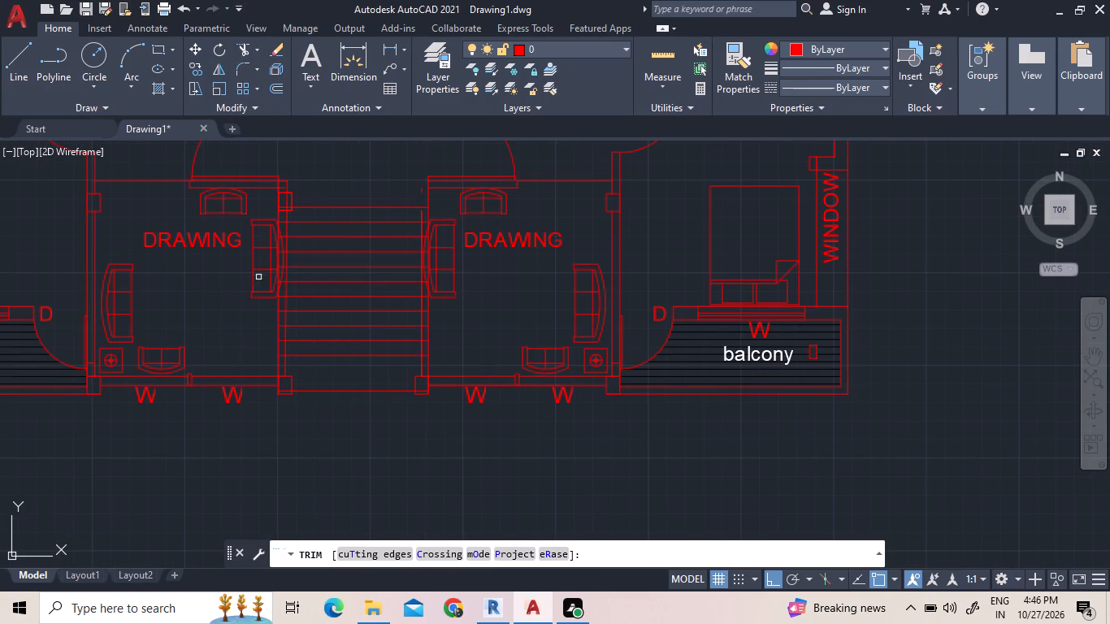
scroll(278, 336, "up", 2)
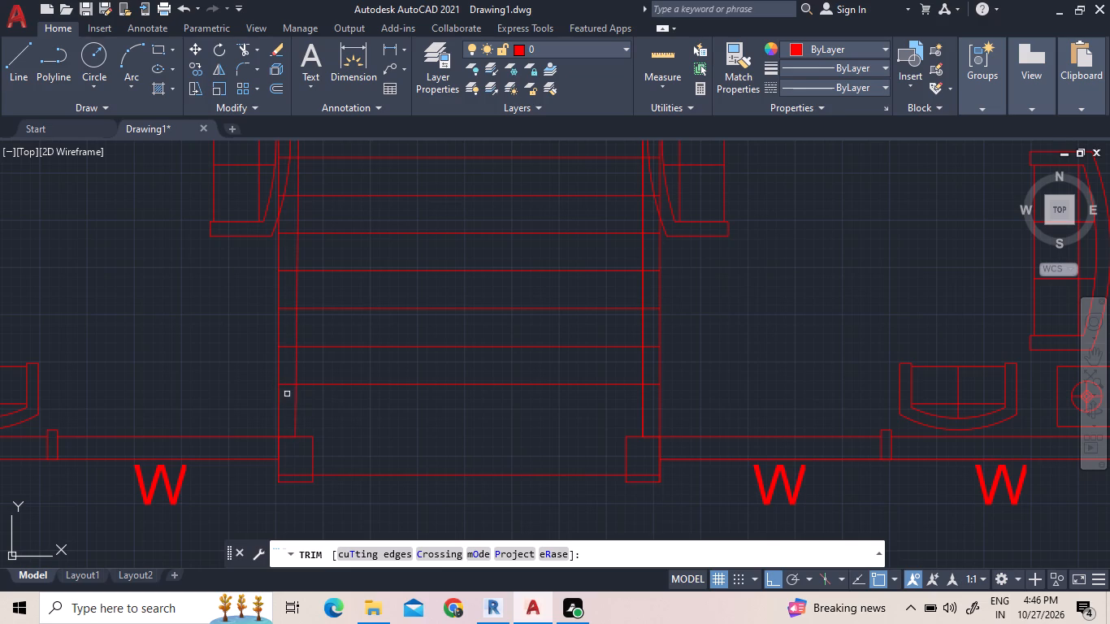
left_click(287, 394)
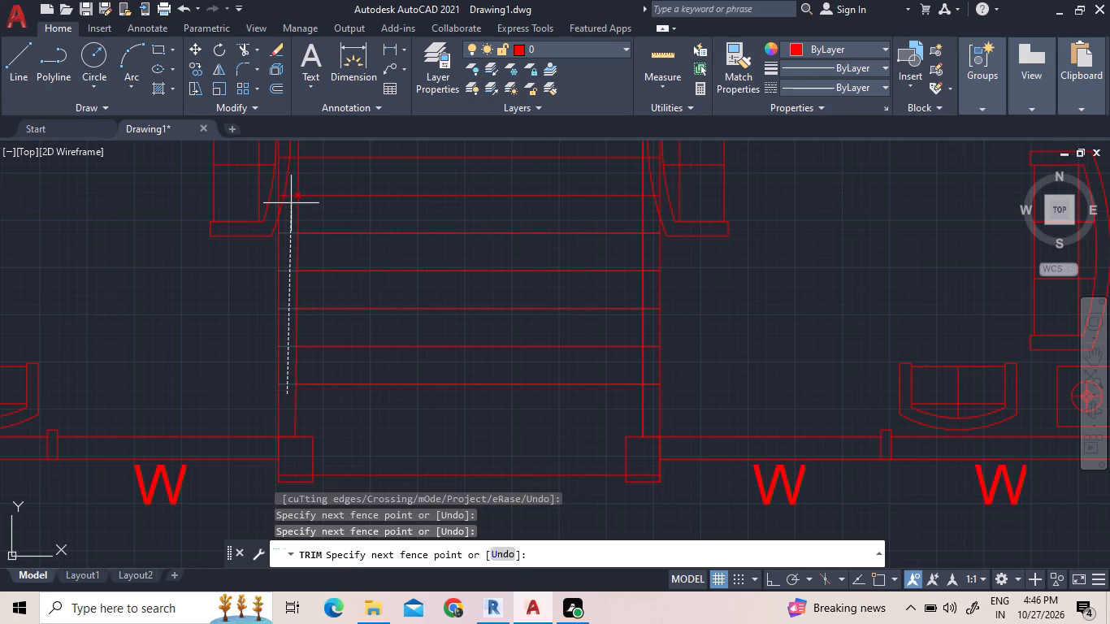
left_click(293, 187)
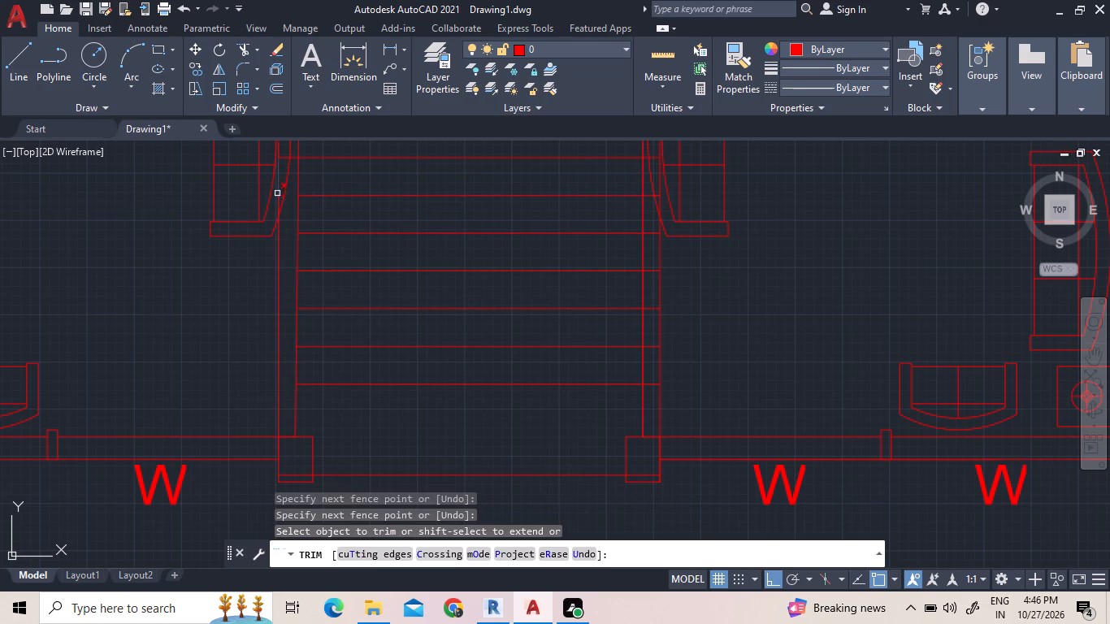
Trim the next three step lines at the left flat's passage wall, removing the pieces crossing the drawing-room sofa.
scroll(281, 196, "up", 4)
left_click(281, 196)
scroll(310, 288, "down", 4)
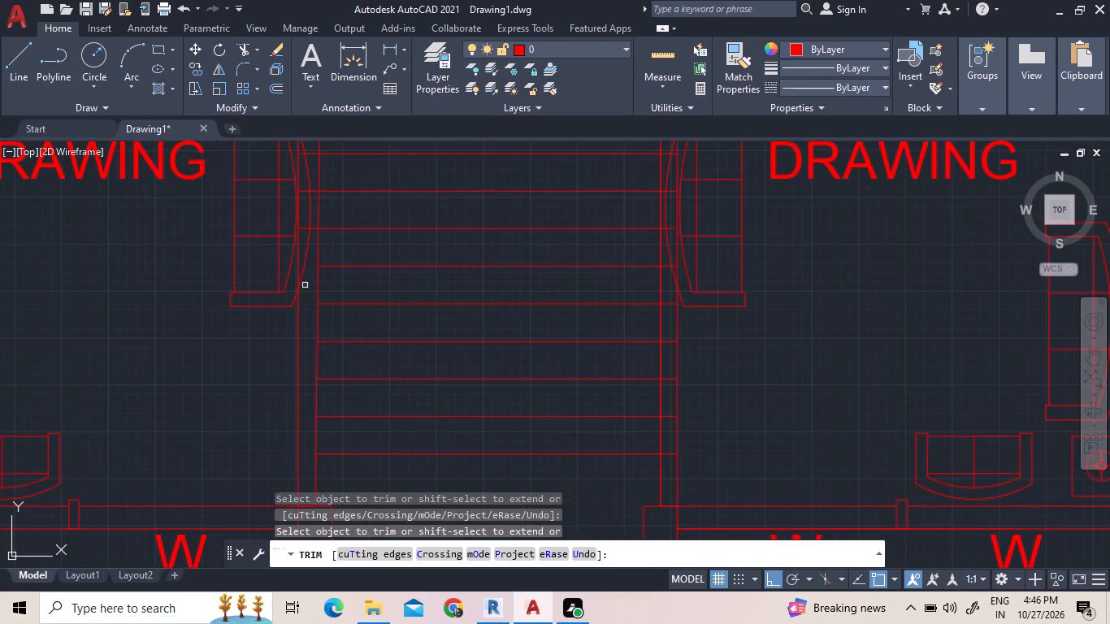
scroll(295, 217, "up", 3)
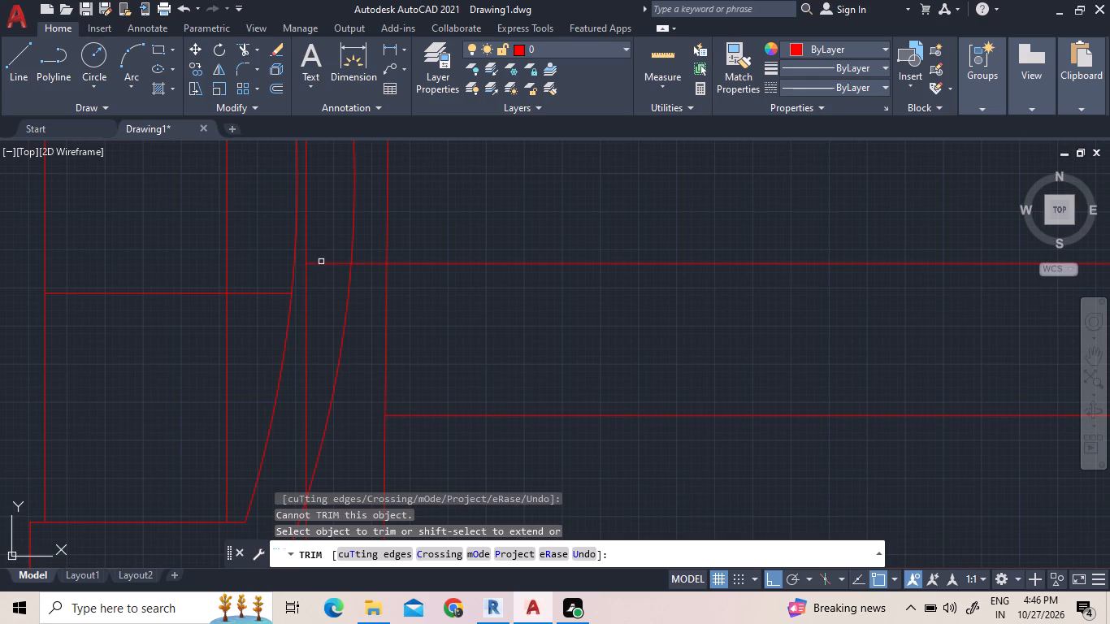
left_click(321, 263)
left_click(360, 259)
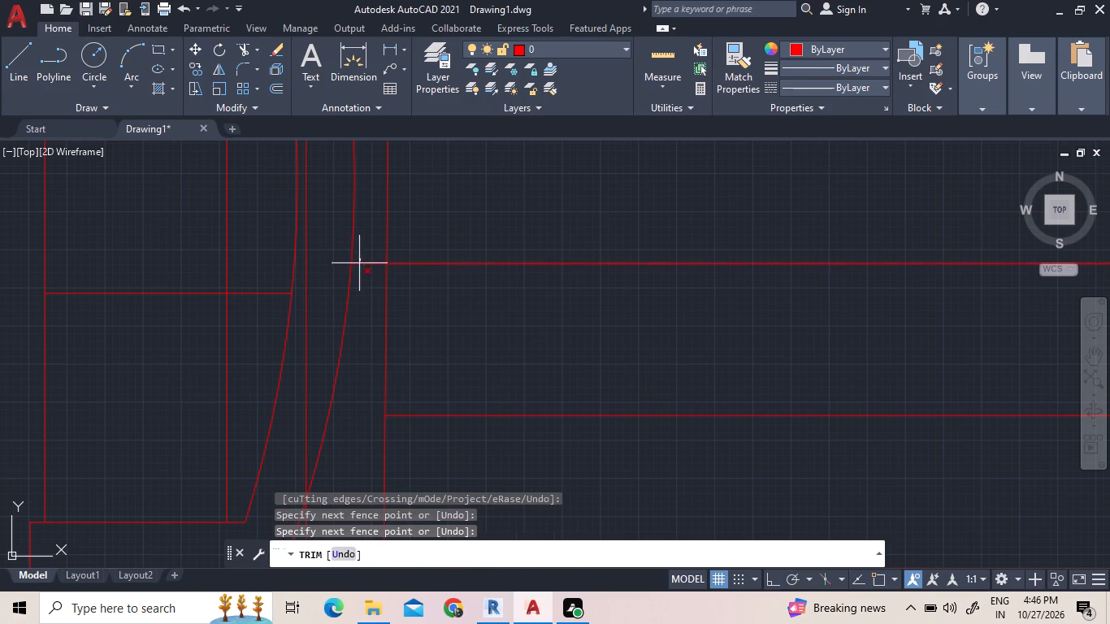
left_click(360, 281)
scroll(439, 342, "down", 4)
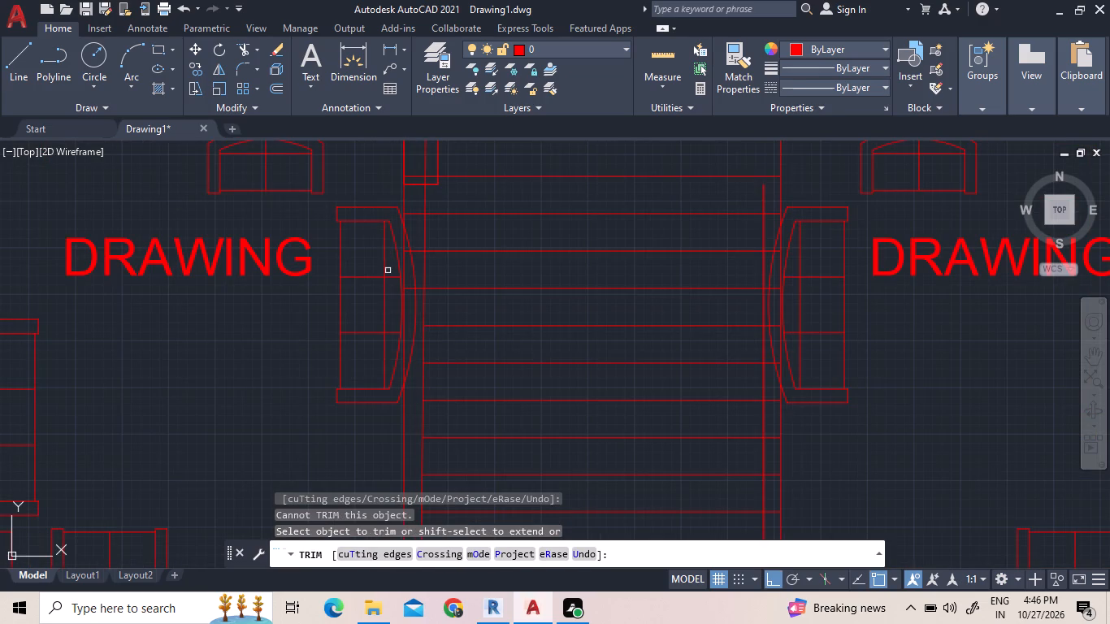
scroll(390, 271, "up", 3)
left_click_drag(470, 369, 478, 364)
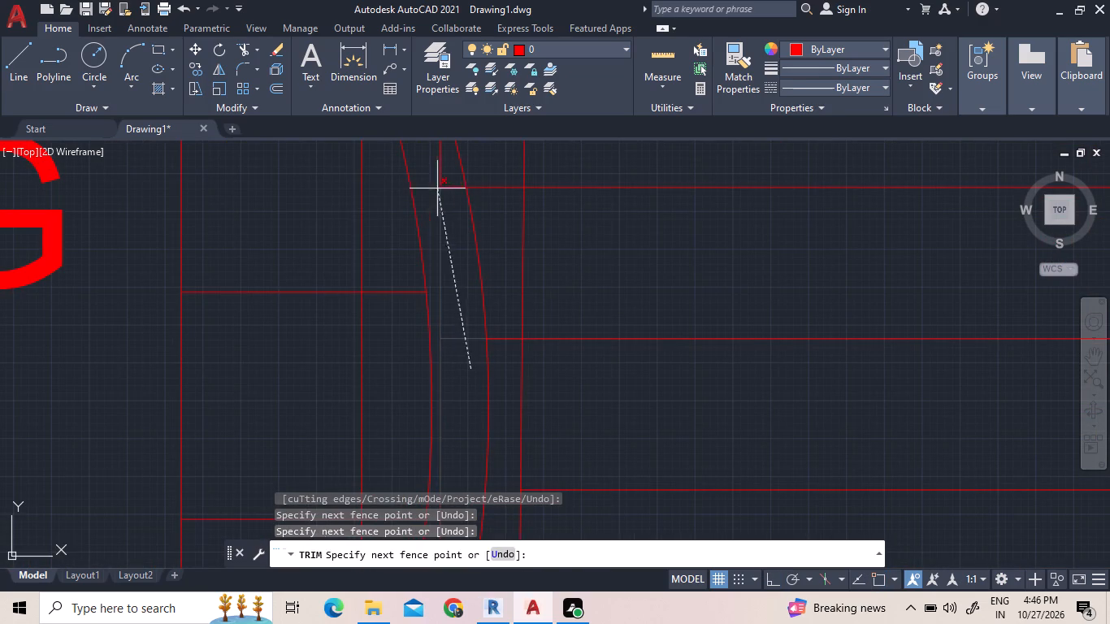
left_click(449, 183)
left_click(506, 360)
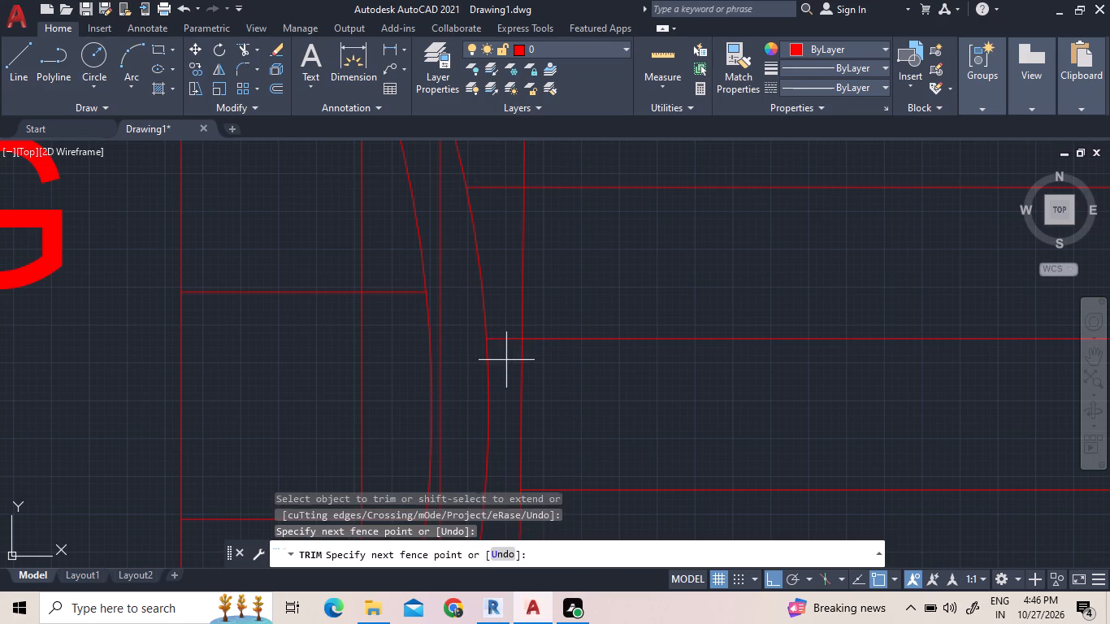
left_click(485, 160)
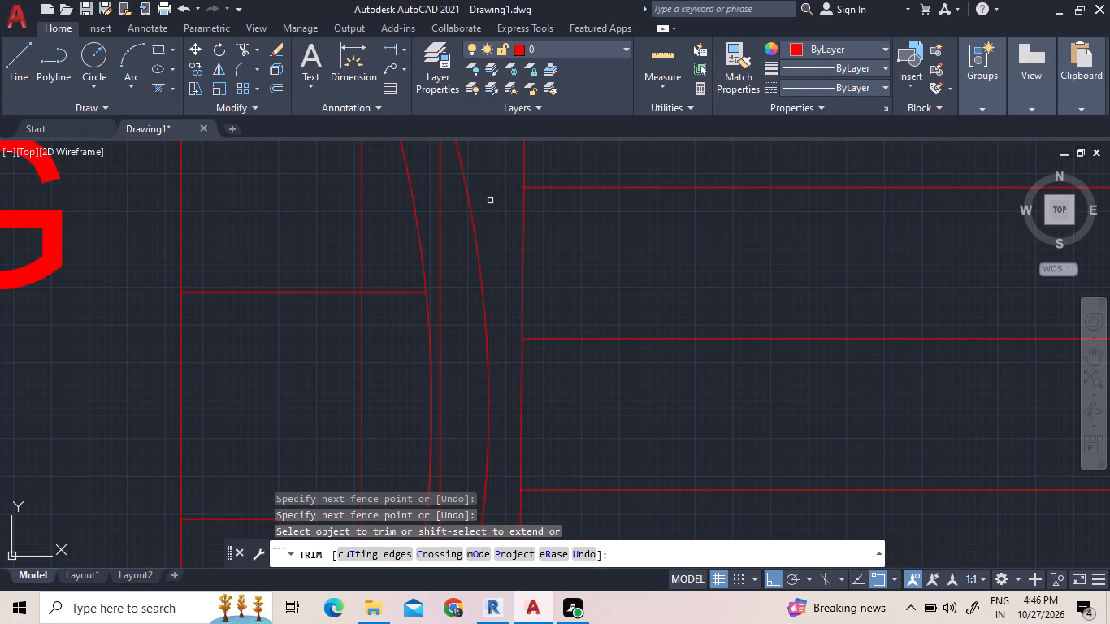
Trim the two topmost step lines where they run into the left passage wall, up to the upper column.
scroll(487, 291, "down", 1)
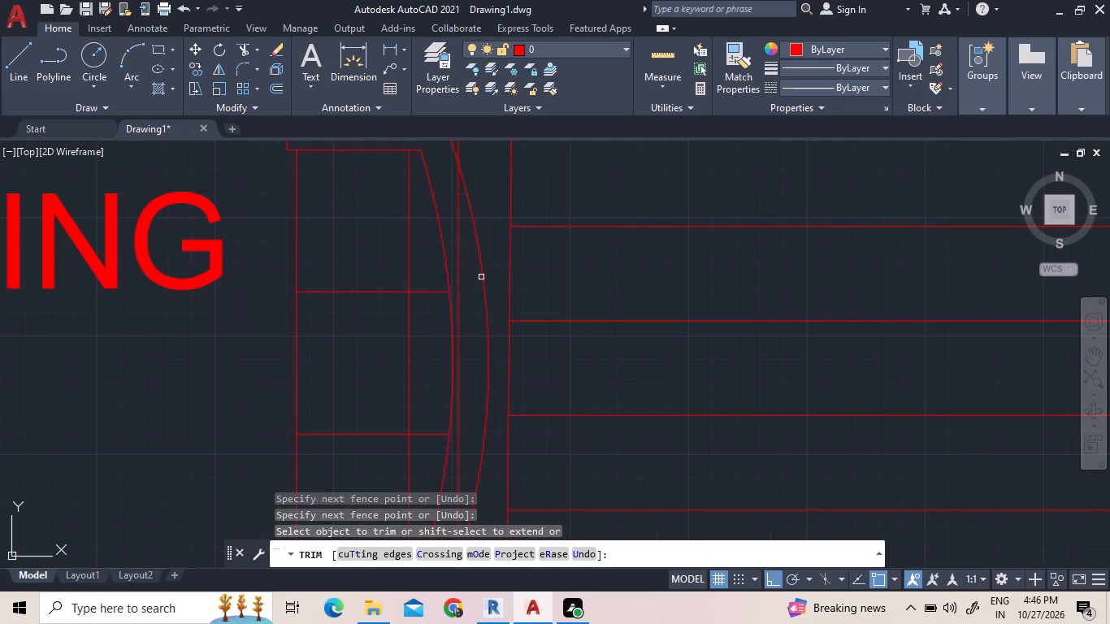
scroll(458, 263, "down", 1)
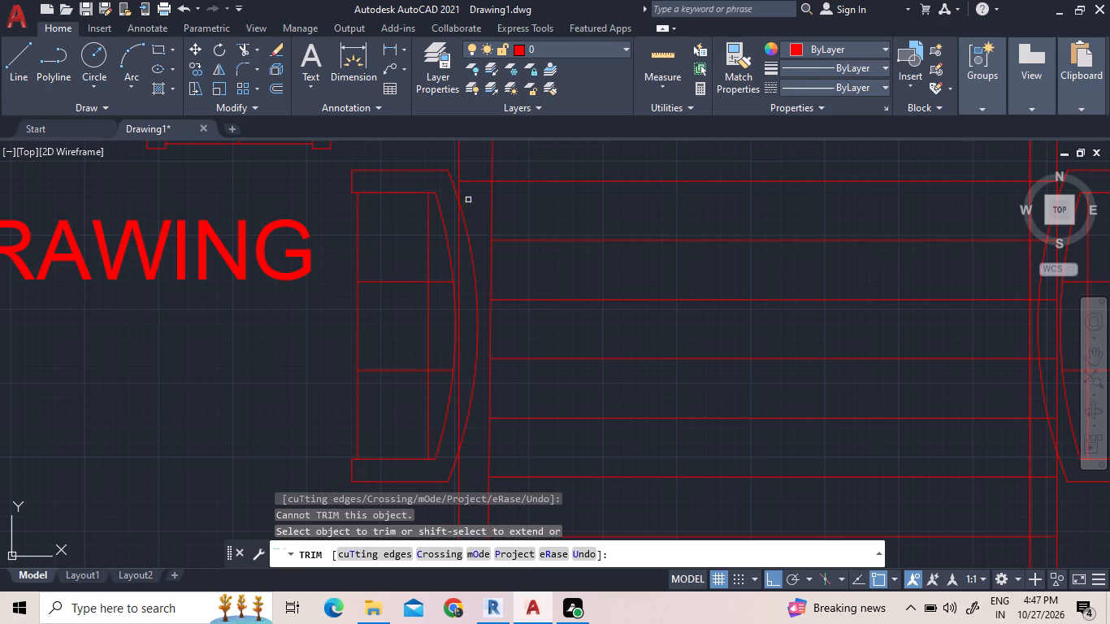
left_click(479, 193)
left_click(481, 168)
scroll(471, 324, "down", 2)
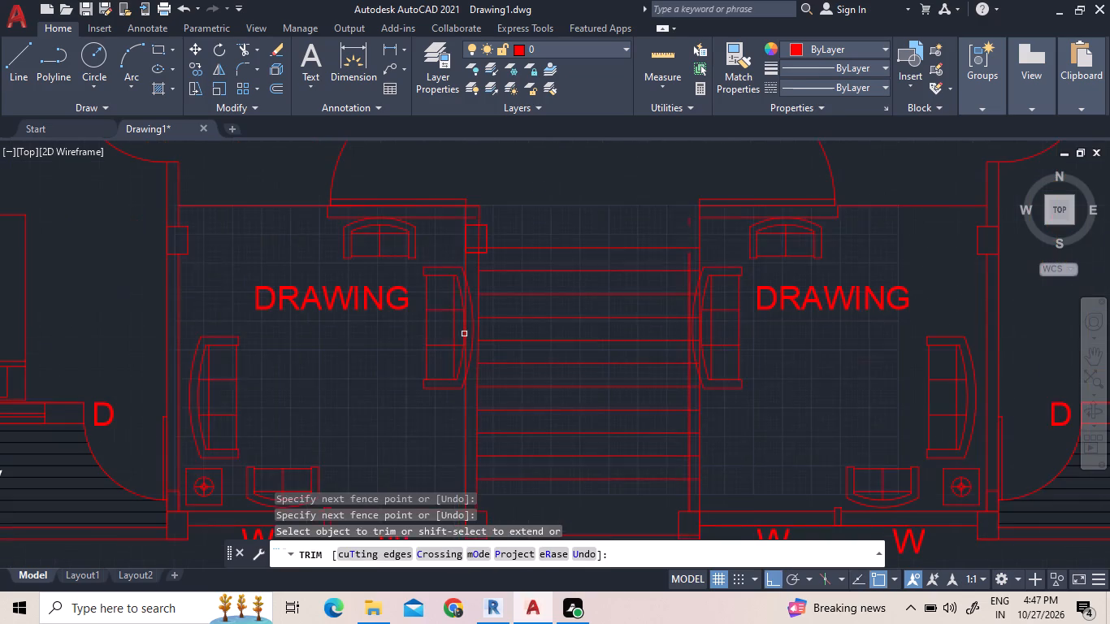
scroll(473, 248, "up", 2)
left_click(475, 243)
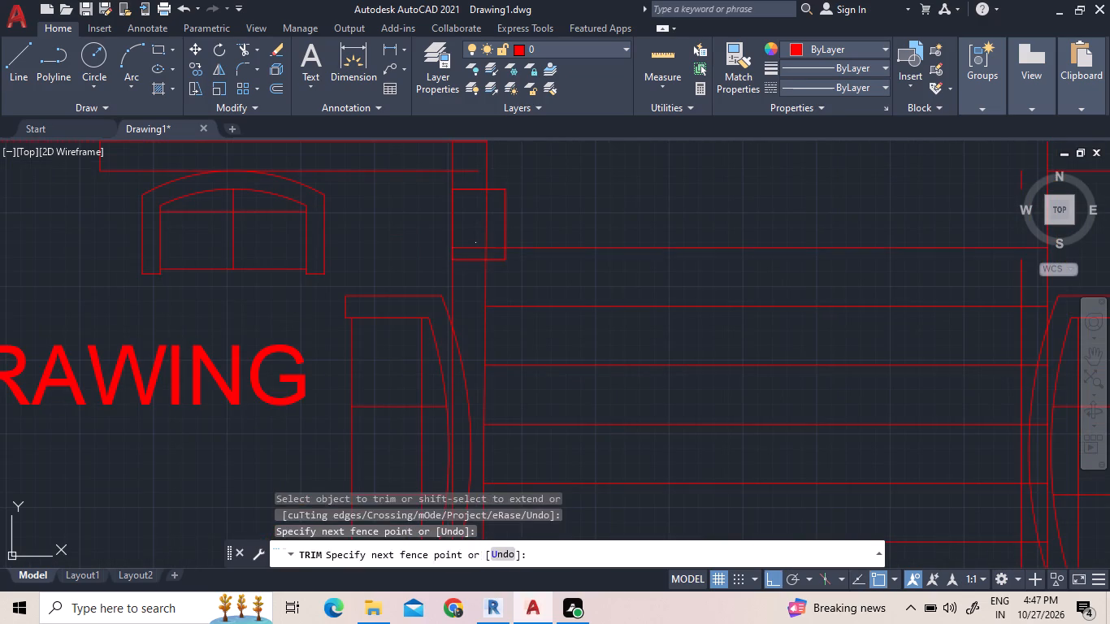
left_click(475, 250)
scroll(529, 239, "down", 2)
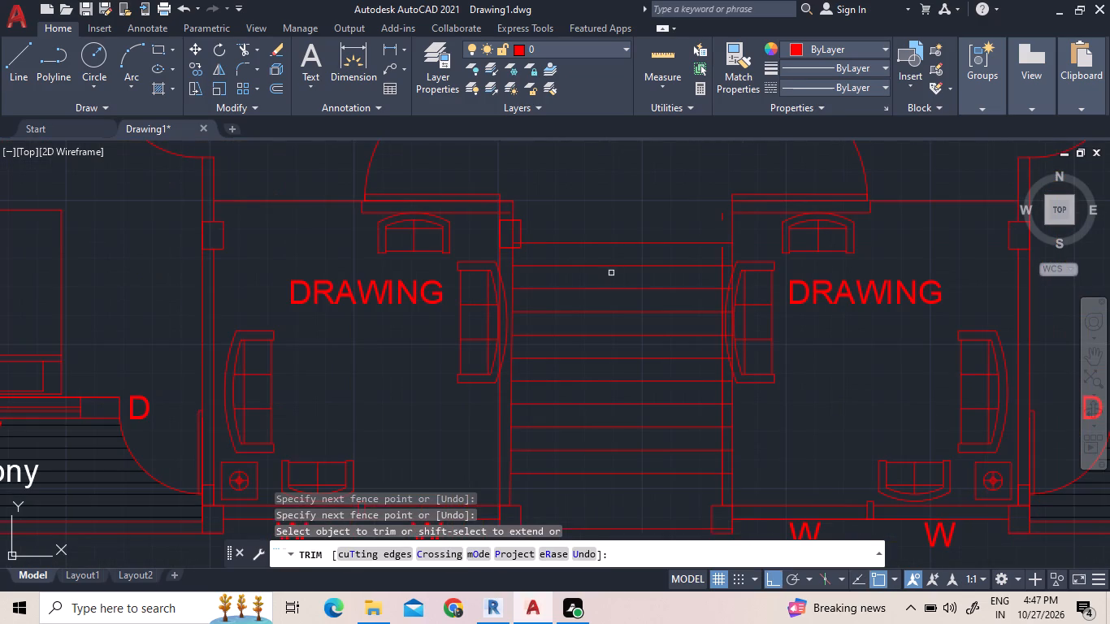
Trim away the short stray line stub above the steps beside the right flat's passage wall.
left_click(724, 217)
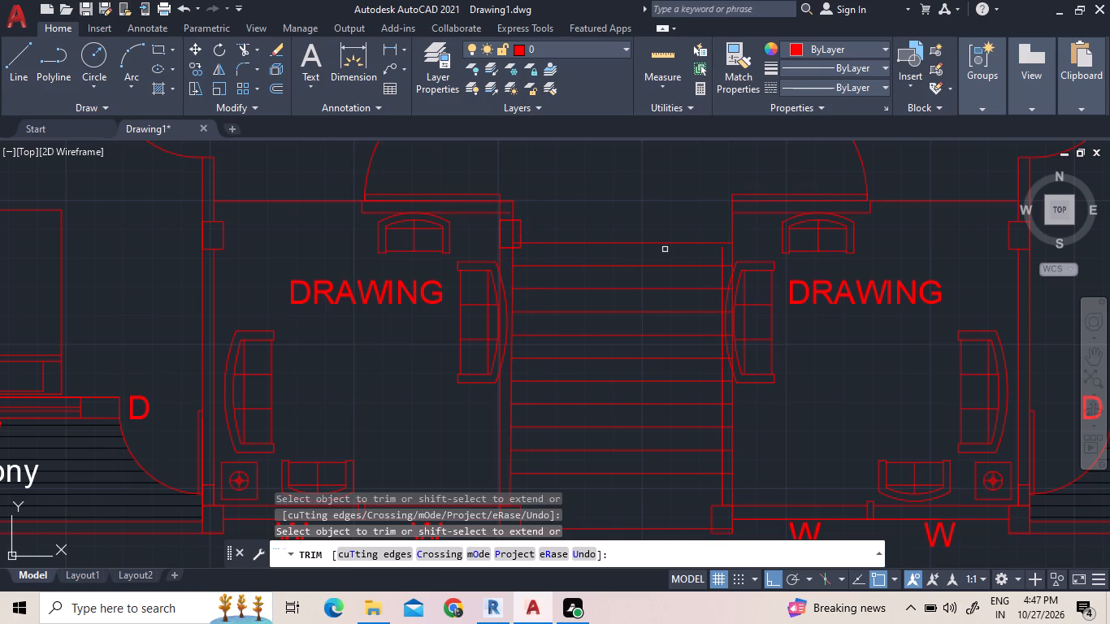
Trim the second and third step lines from the top at the right flat's passage wall, including the stub crossing the sofa.
scroll(666, 247, "down", 2)
scroll(687, 280, "up", 4)
scroll(666, 244, "down", 1)
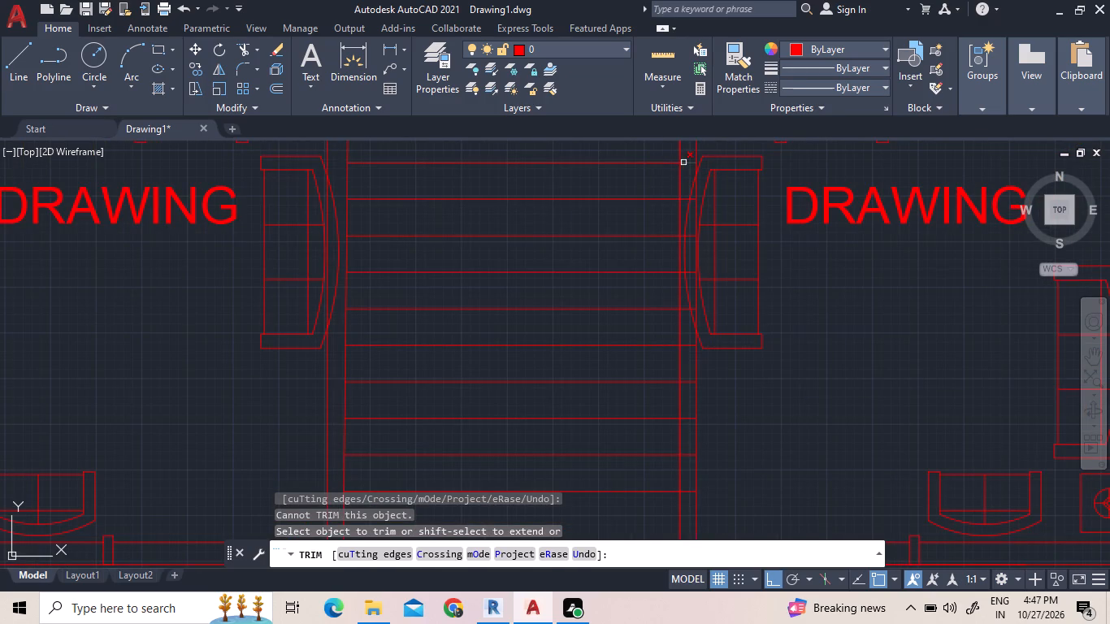
left_click_drag(687, 158, 679, 198)
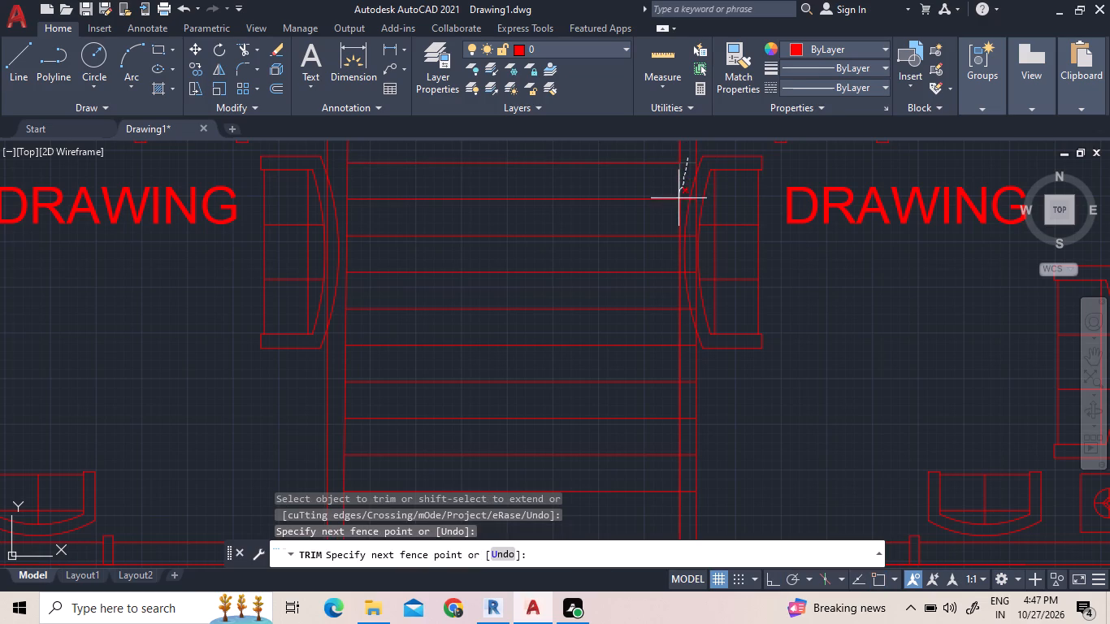
left_click_drag(679, 198, 693, 205)
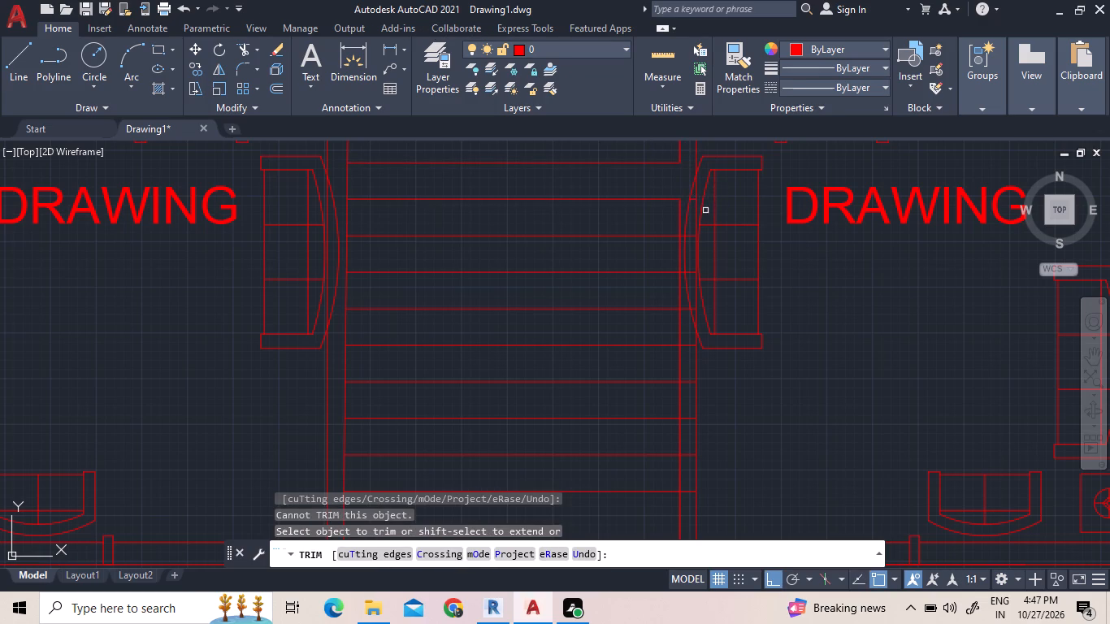
scroll(698, 209, "up", 2)
left_click(681, 185)
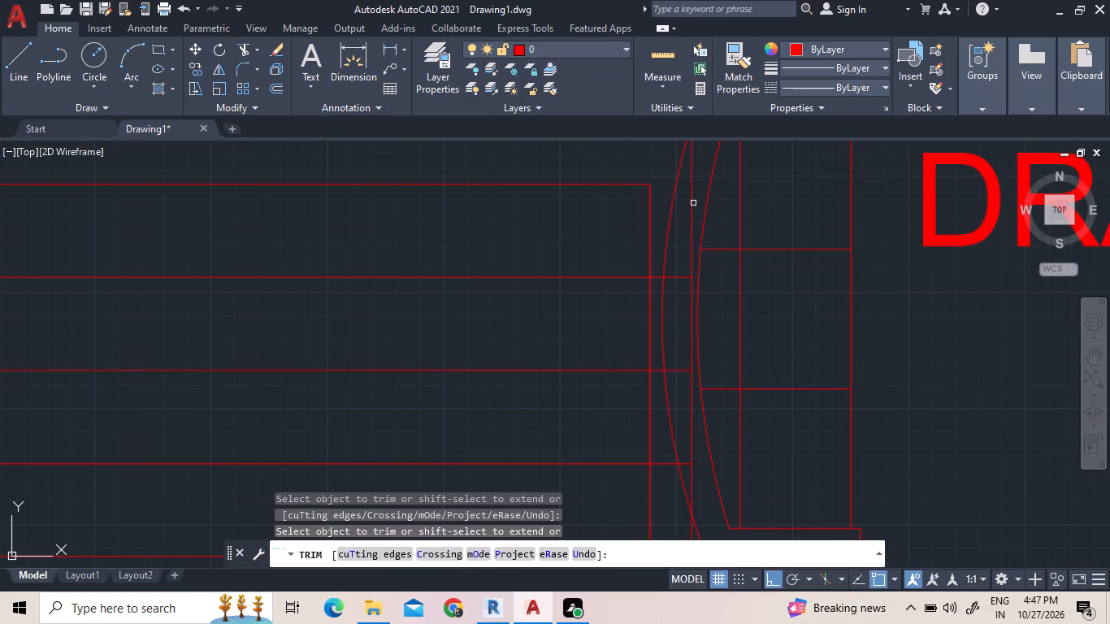
Trim the next three step lines at the right flat's passage wall, removing the pieces crossing the drawing-room sofa.
left_click(682, 220)
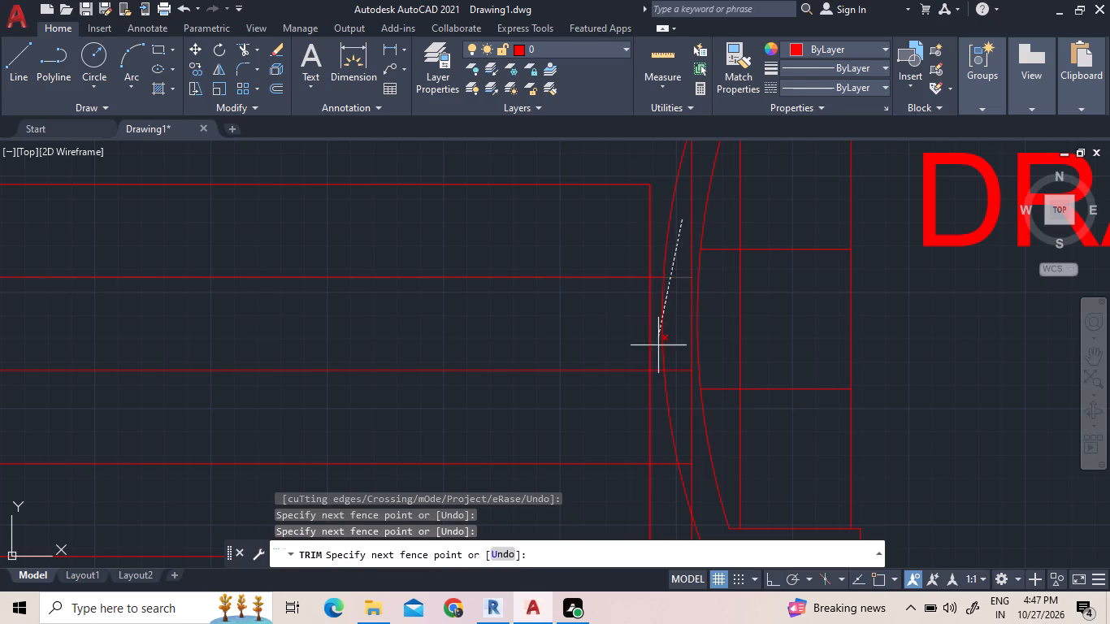
left_click(679, 392)
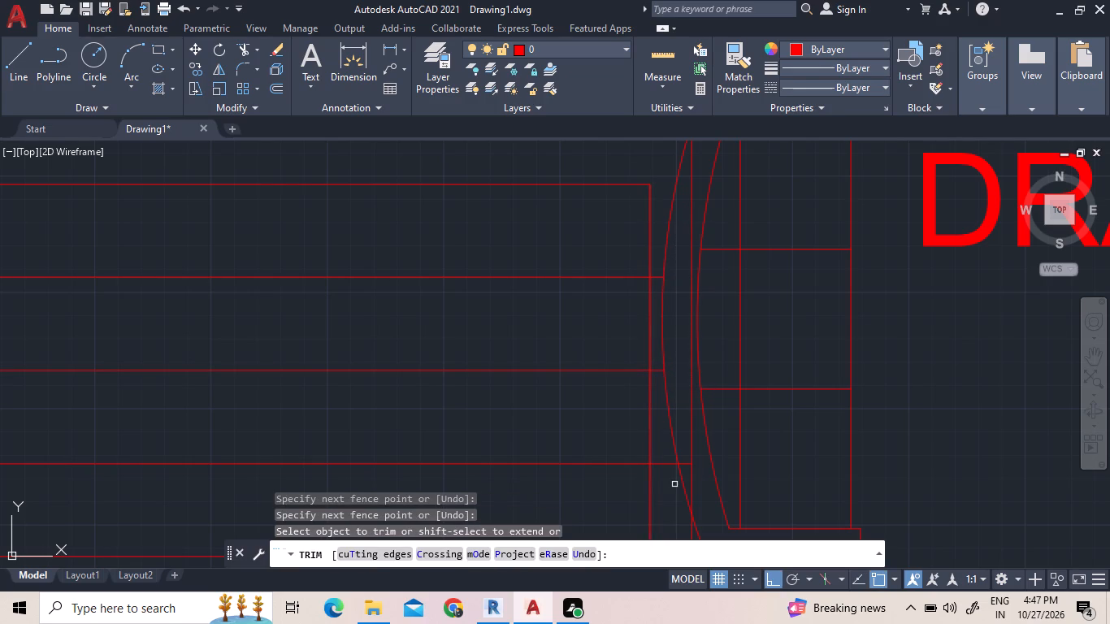
left_click_drag(670, 490, 670, 477)
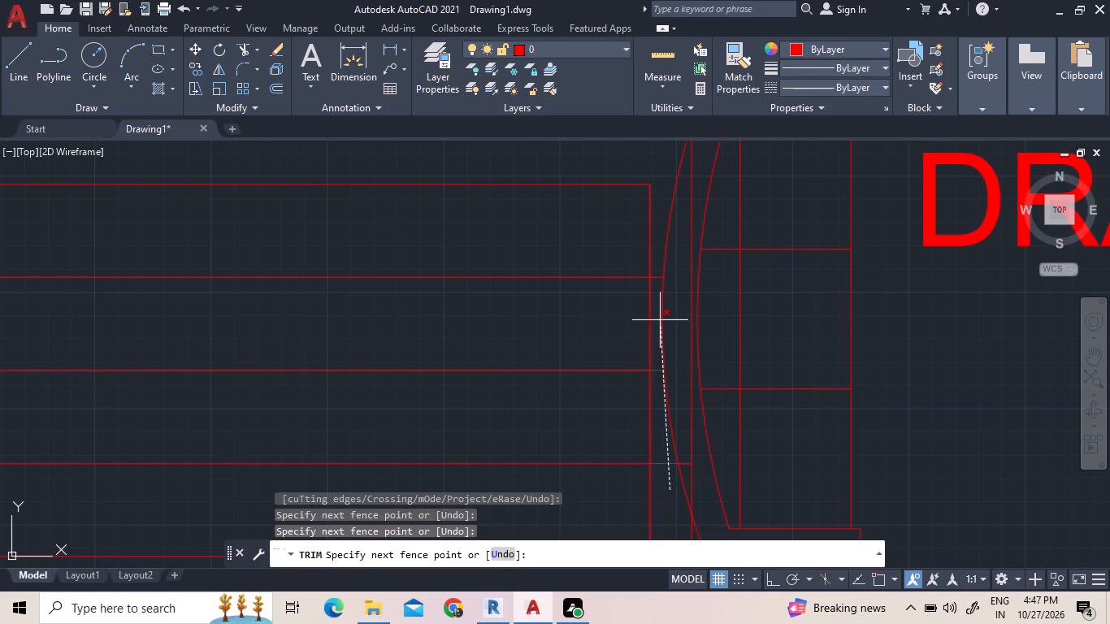
left_click(656, 268)
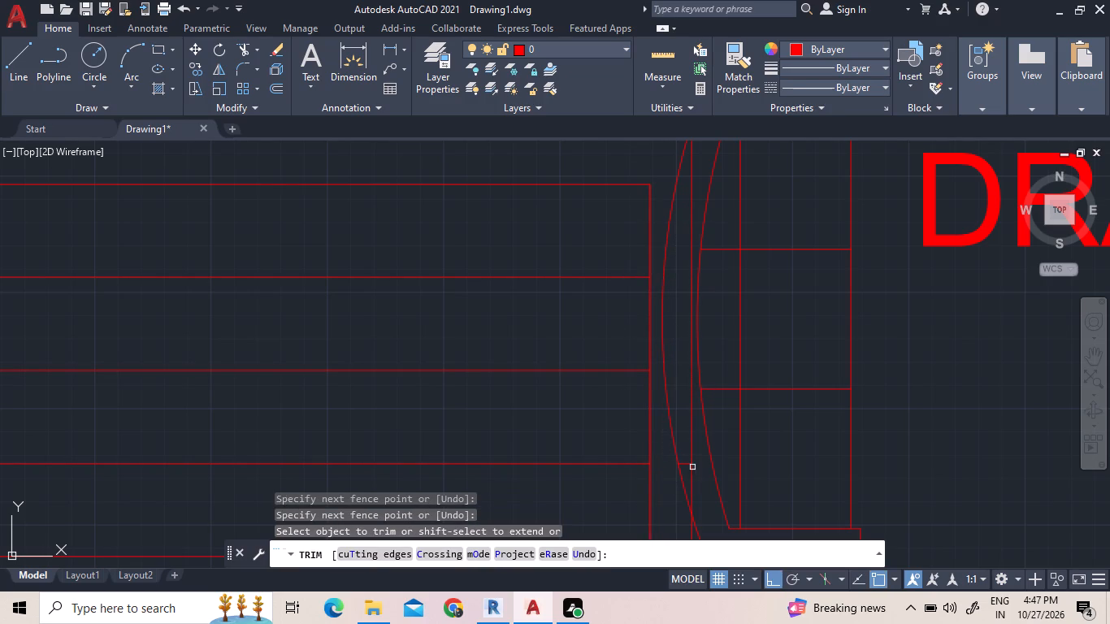
left_click(683, 465)
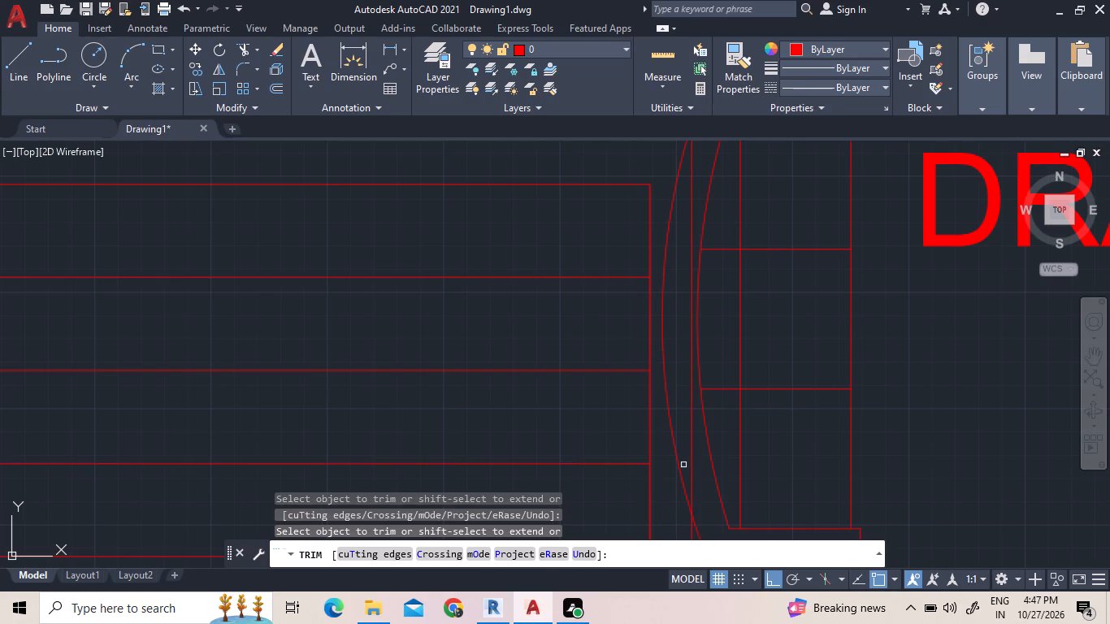
Trim the five lowest step lines where they run into the right flat's passage wall.
scroll(664, 273, "down", 2)
scroll(630, 443, "down", 1)
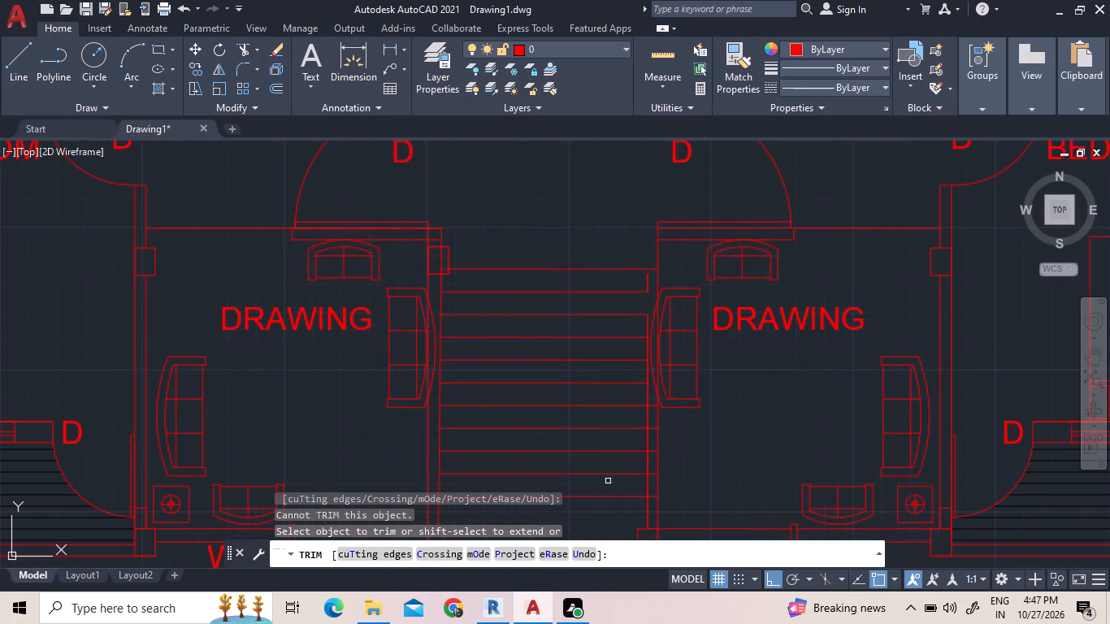
scroll(627, 519, "up", 1)
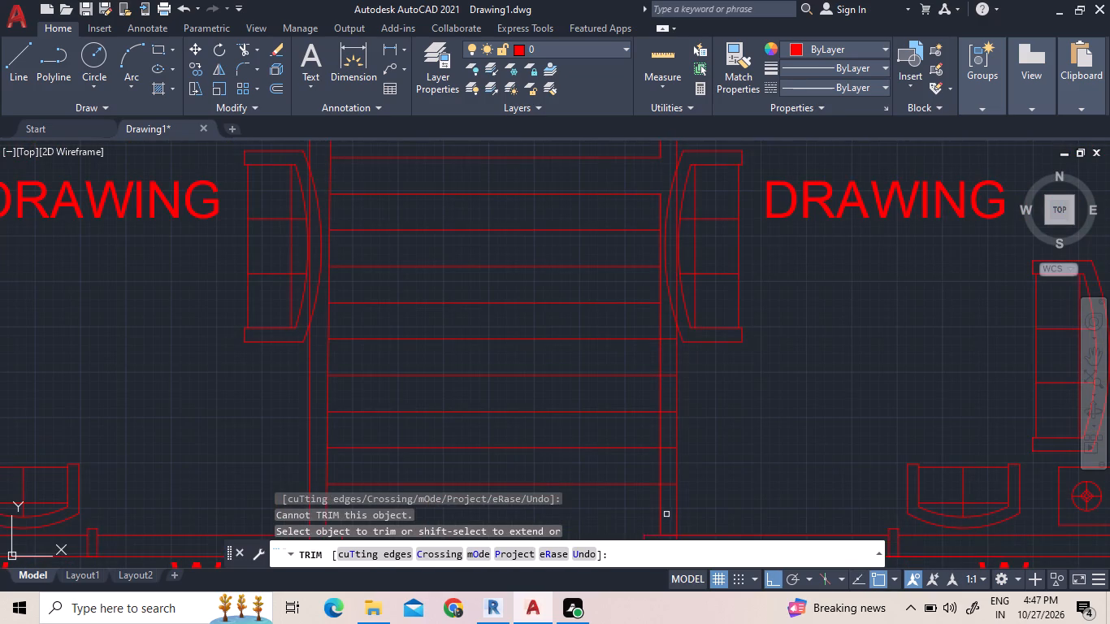
left_click(671, 507)
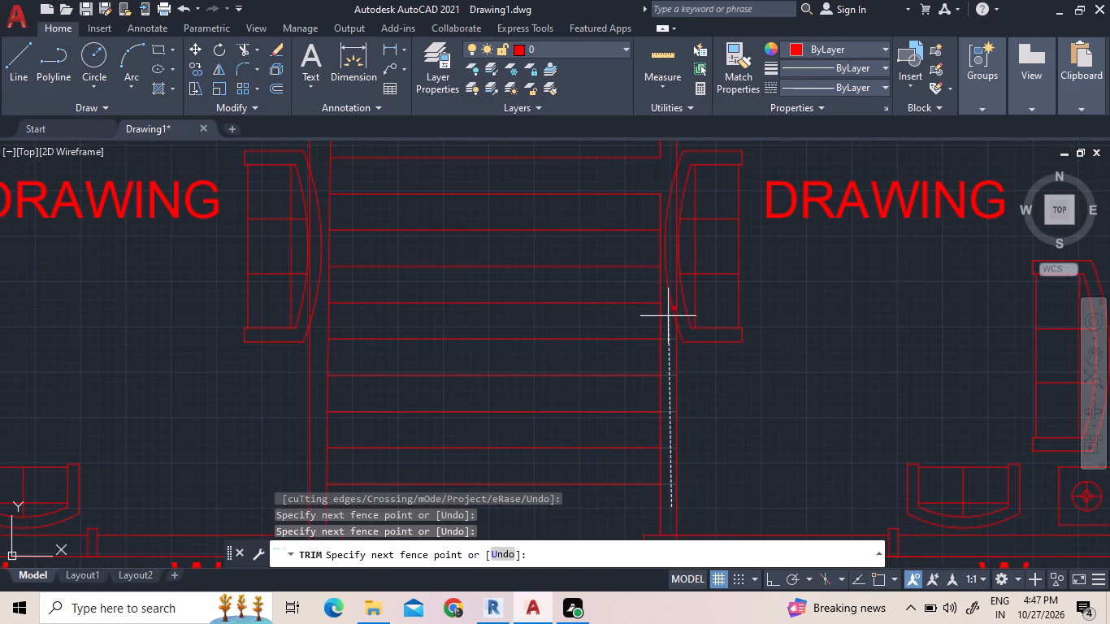
left_click(668, 316)
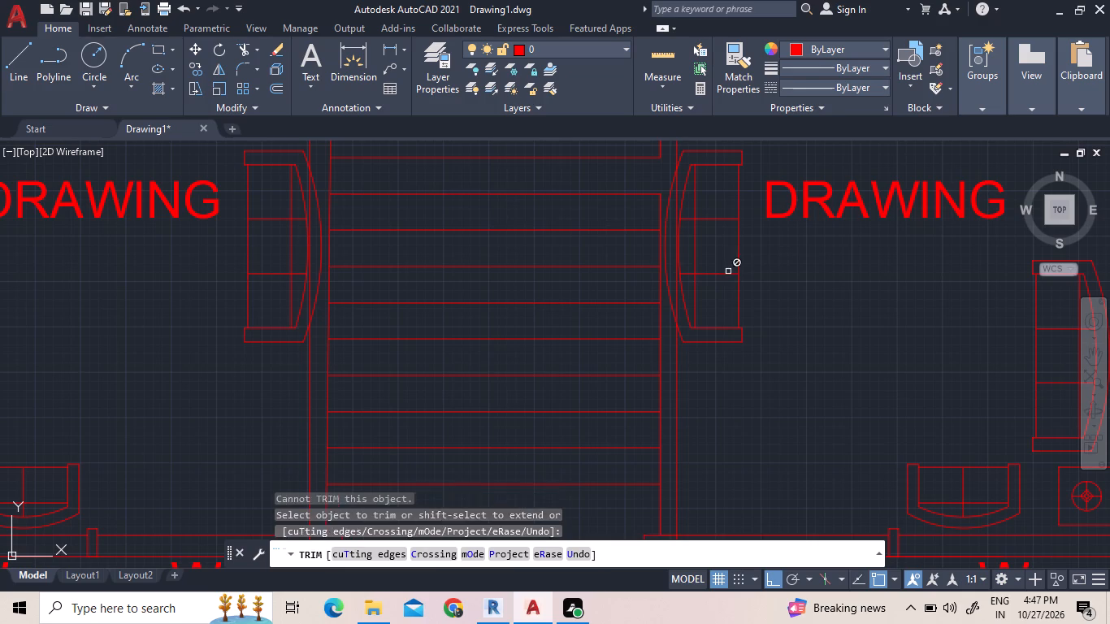
right_click(778, 374)
left_click(820, 145)
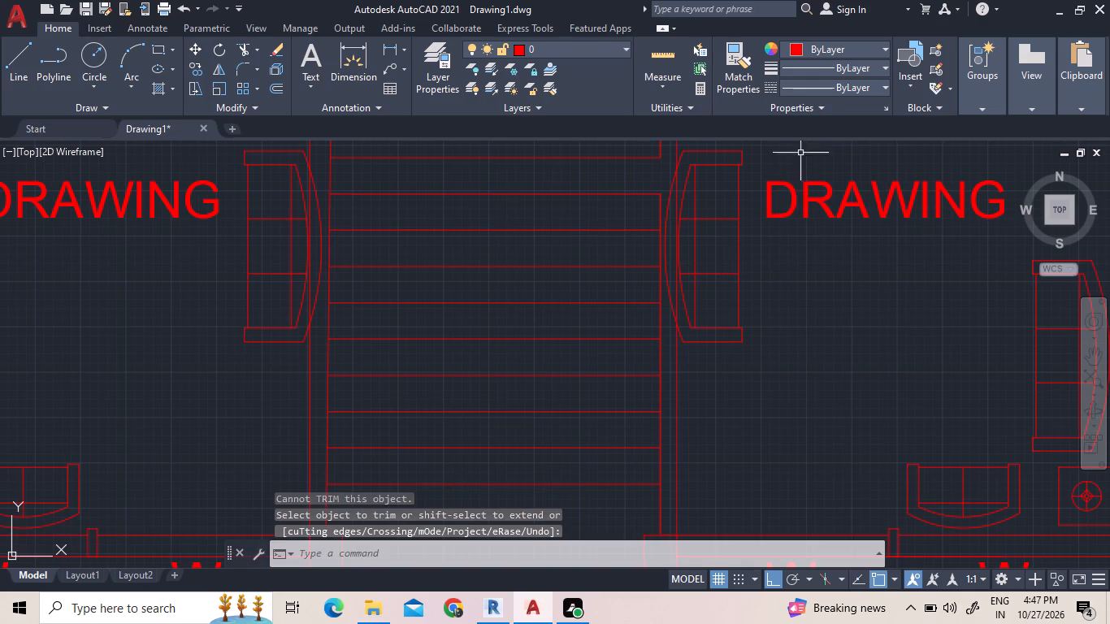
Extend the right flat's inner passage wall line upward to close the gap between the third and second step lines.
left_click(254, 48)
left_click(258, 97)
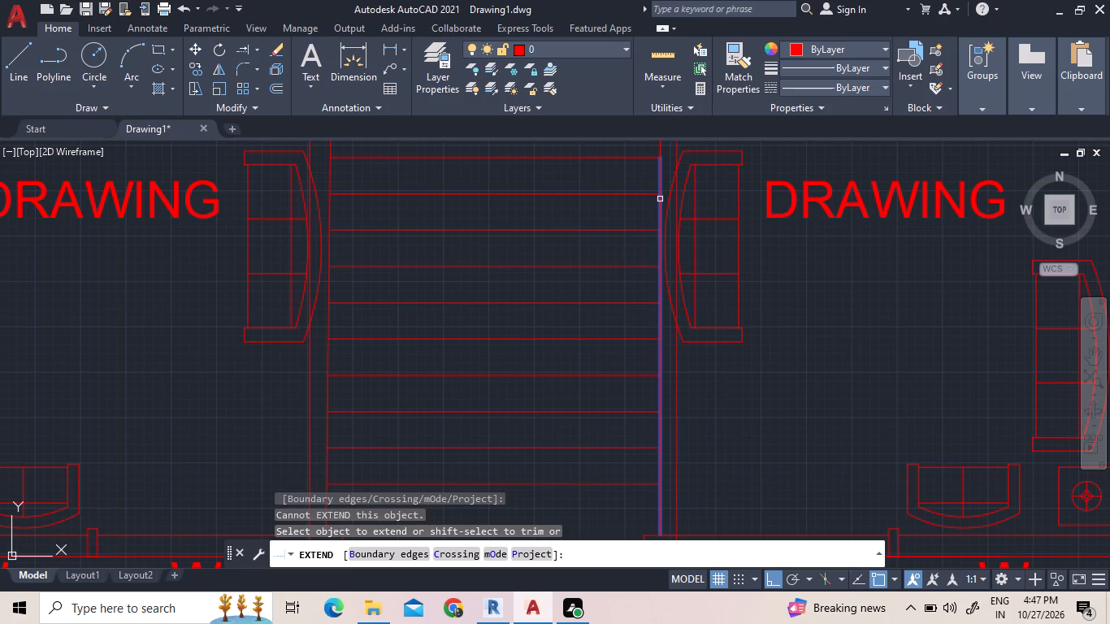
left_click(660, 199)
Extend the lower line of the left flat's door wall to the passage wall face.
scroll(611, 302, "down", 2)
scroll(501, 213, "up", 3)
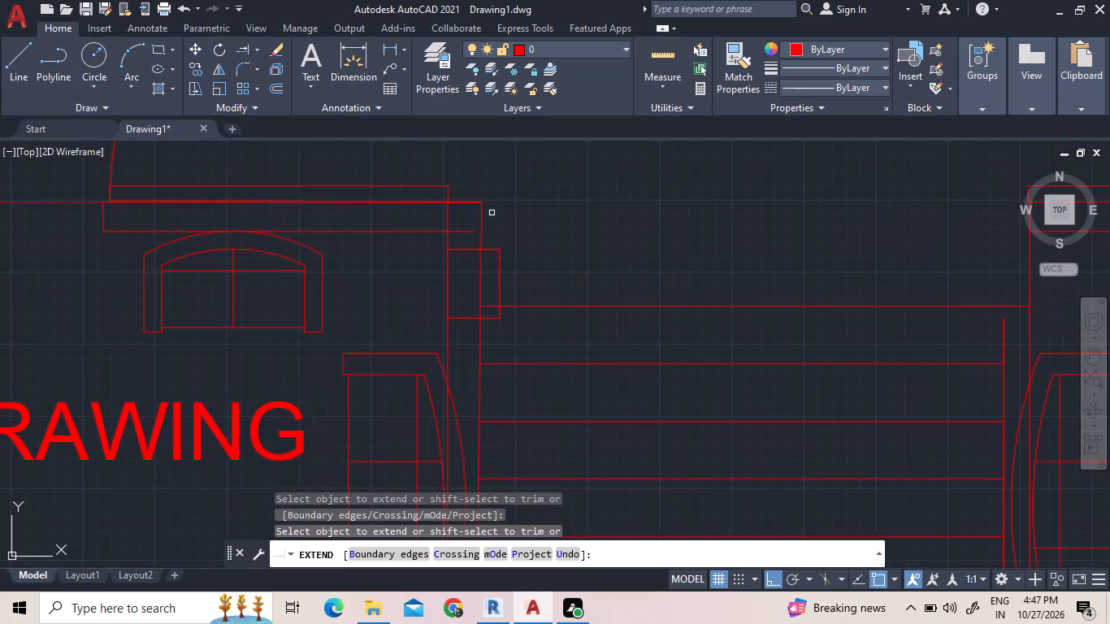
left_click(465, 232)
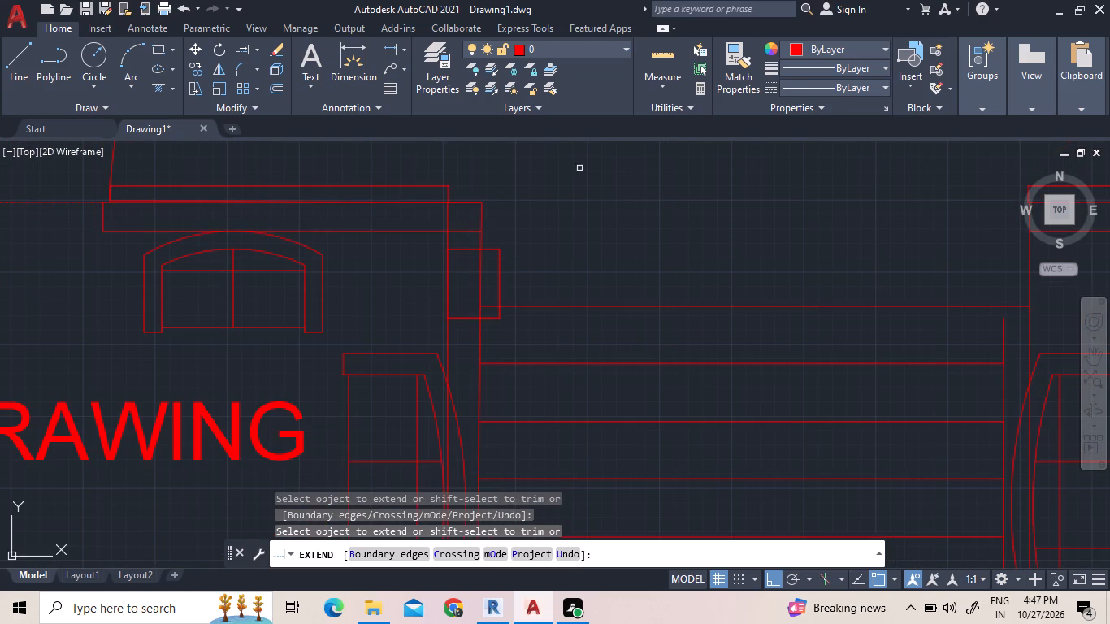
Extend the right flat's lower door-wall line across the passage and its inner passage wall line up to meet it.
scroll(566, 171, "down", 2)
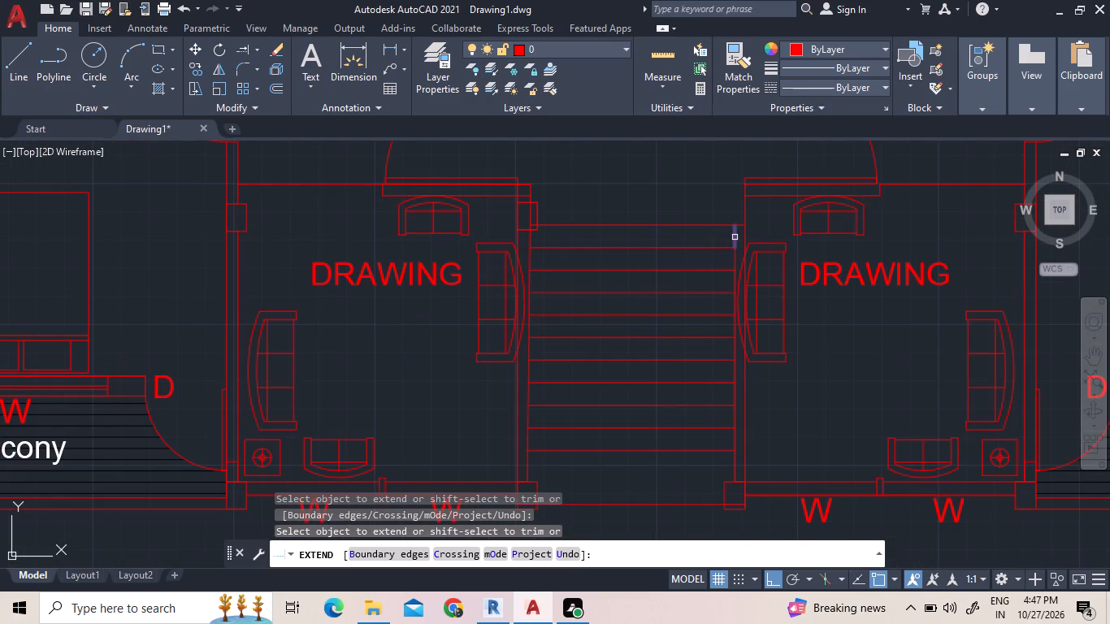
left_click(735, 237)
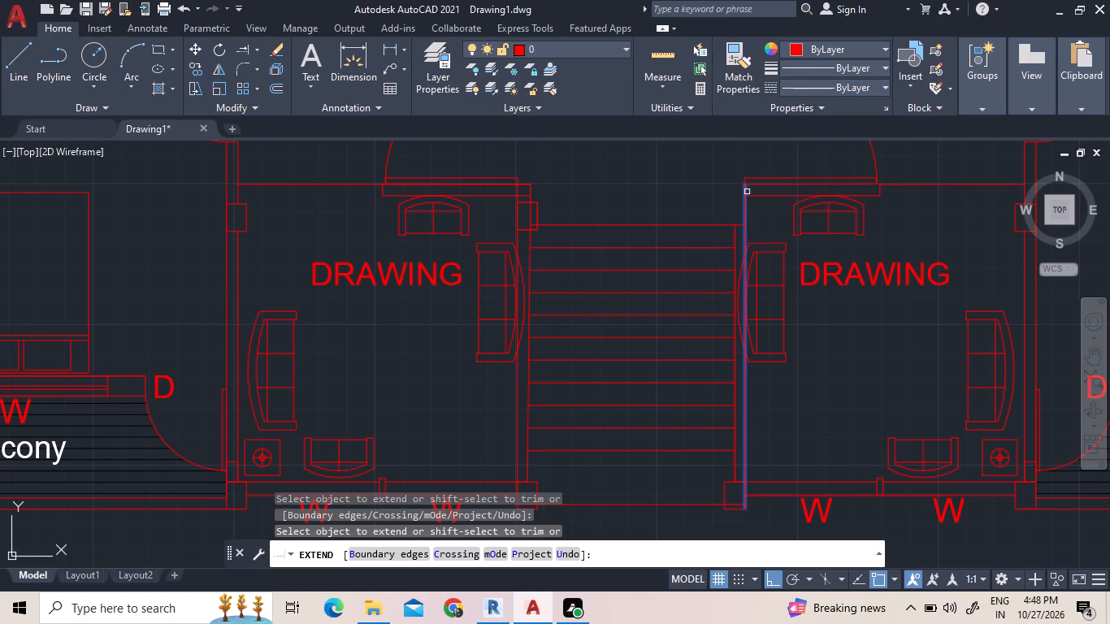
left_click(754, 197)
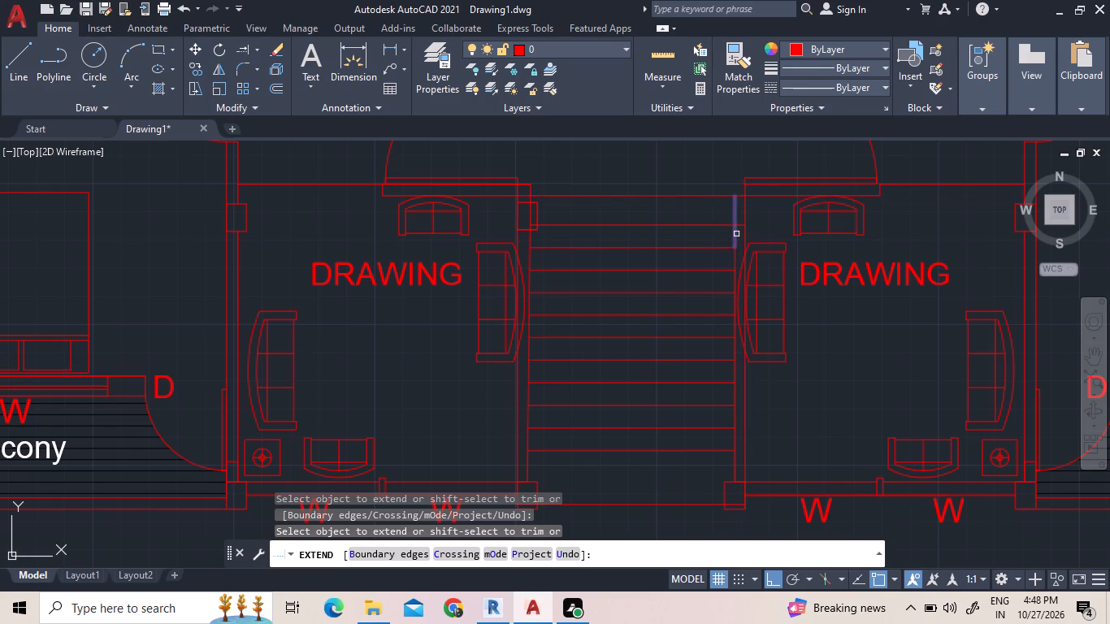
left_click(736, 234)
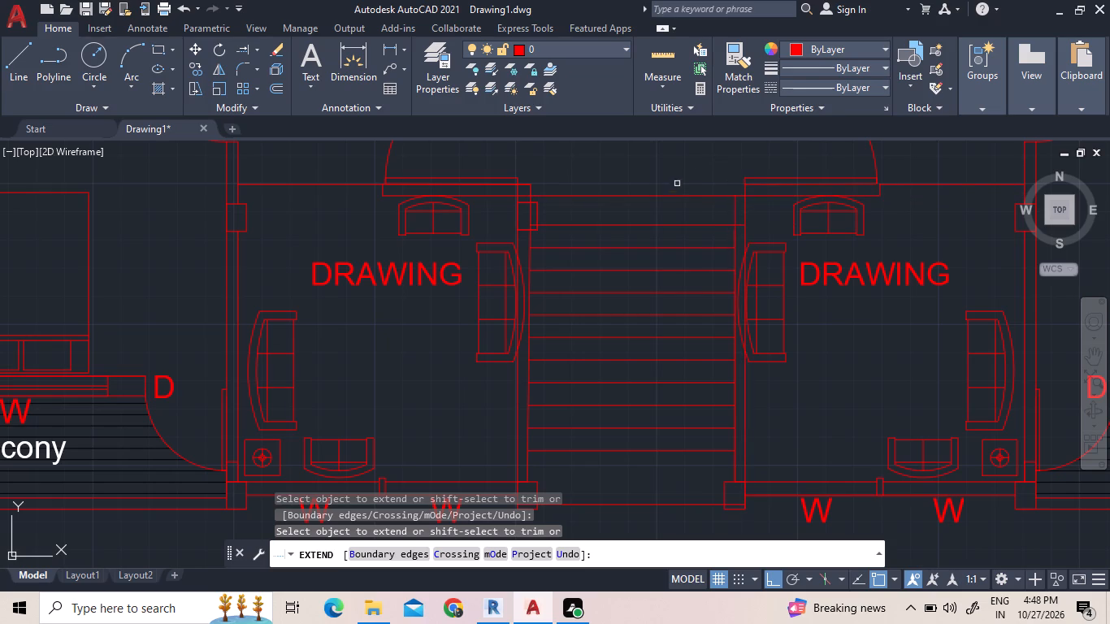
right_click(696, 168)
left_click(715, 176)
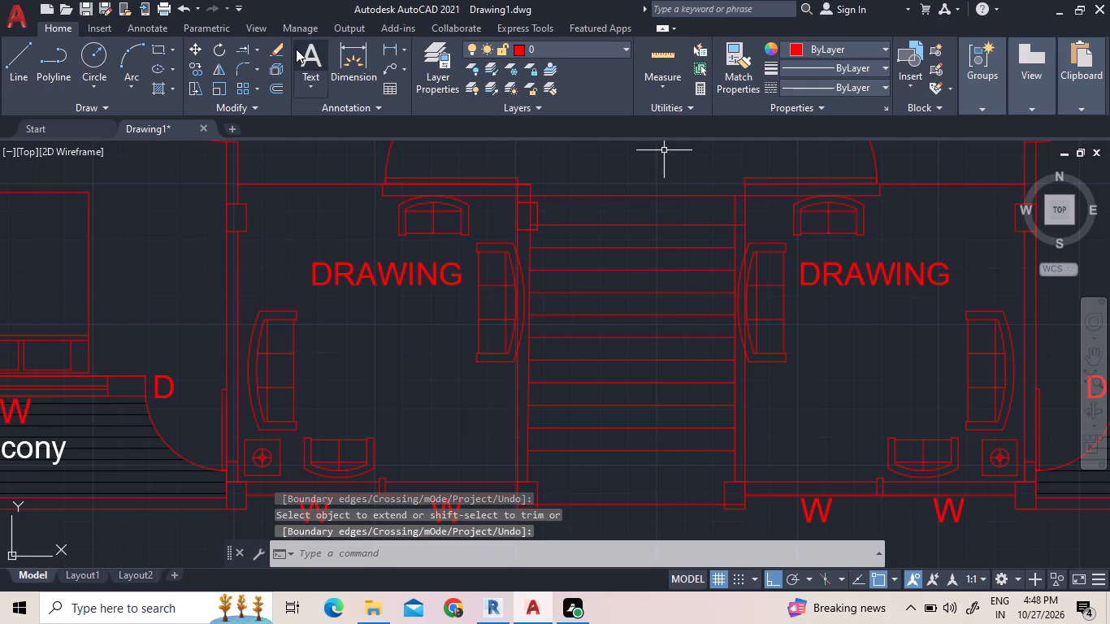
Trim away the piece of the extended door-wall line spanning the open passage above the steps.
left_click(258, 50)
left_click(252, 62)
left_click(602, 195)
Draw a narrow vertical rectangle down the middle of the steps, from the top step line to just below the lowest one.
scroll(597, 195, "down", 1)
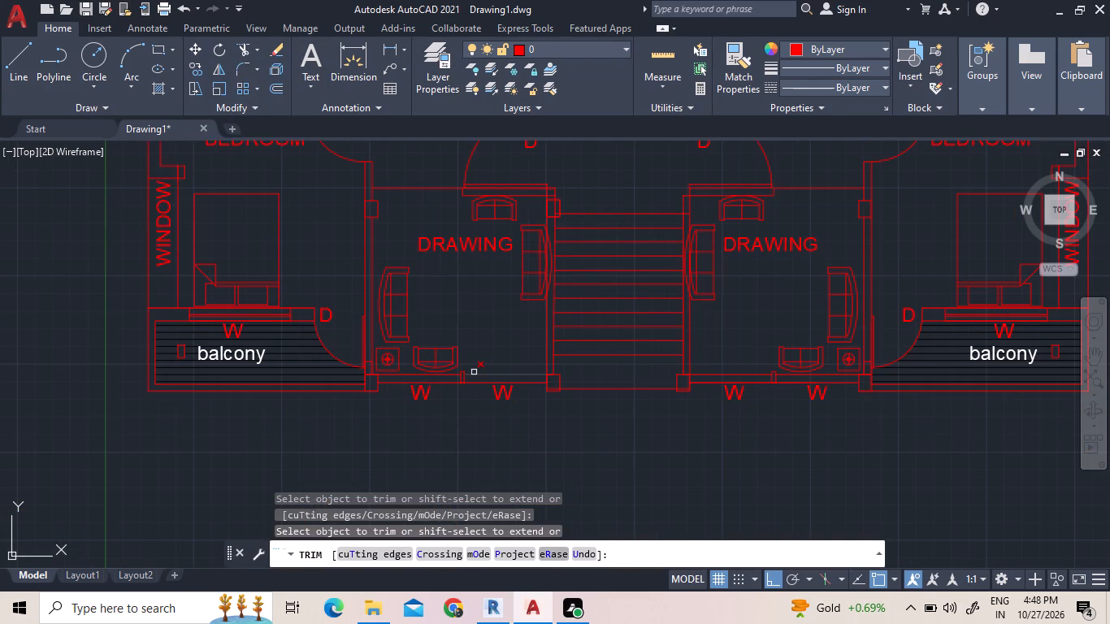
left_click(158, 43)
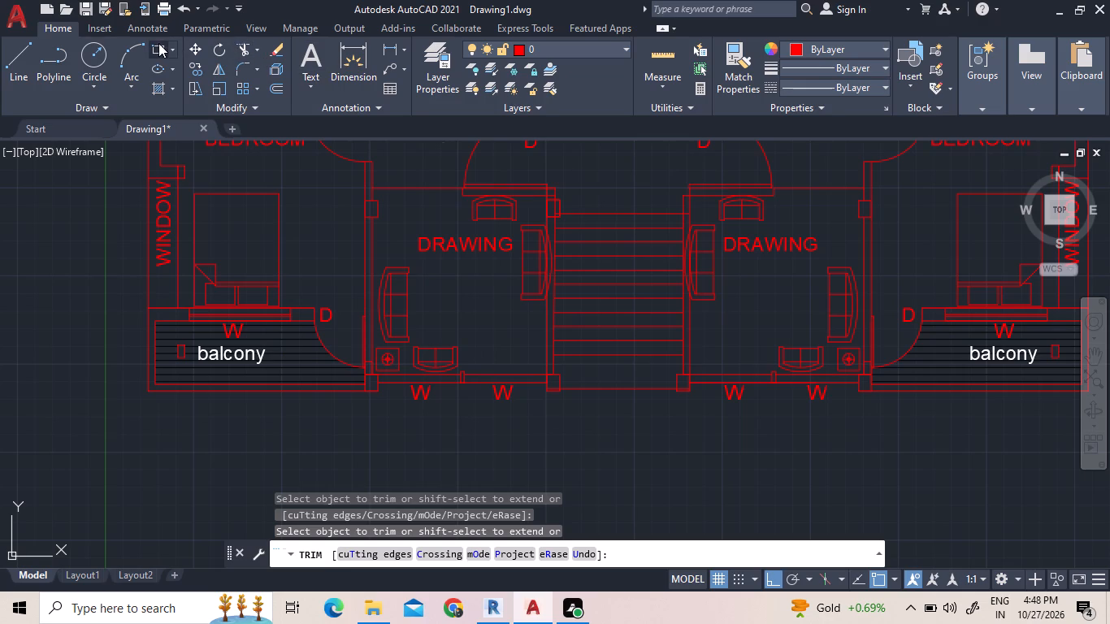
left_click(606, 214)
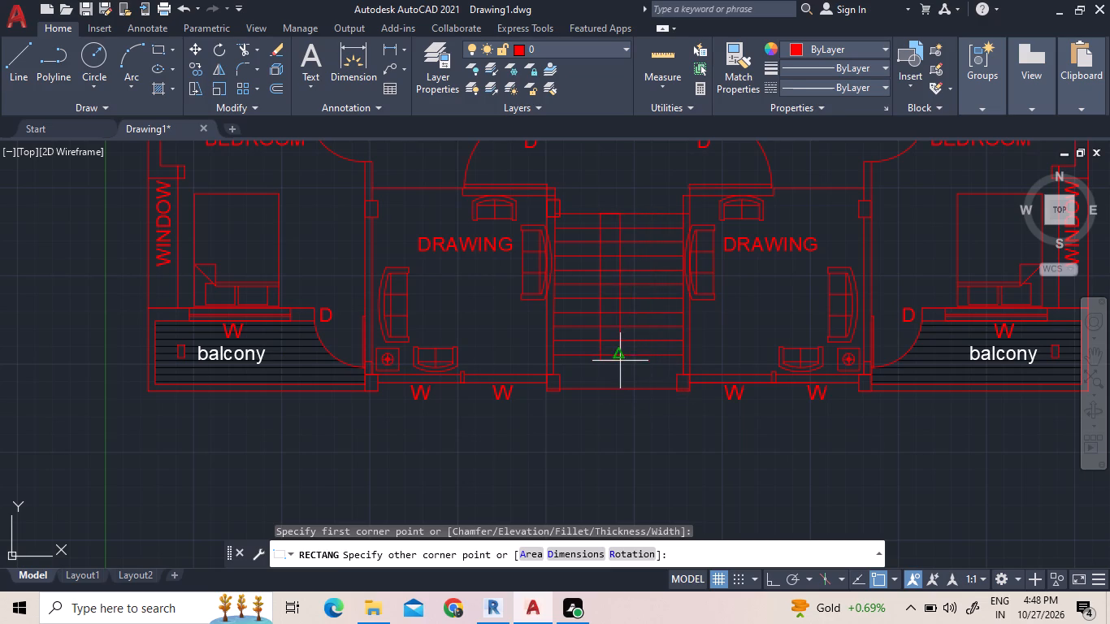
scroll(614, 359, "up", 3)
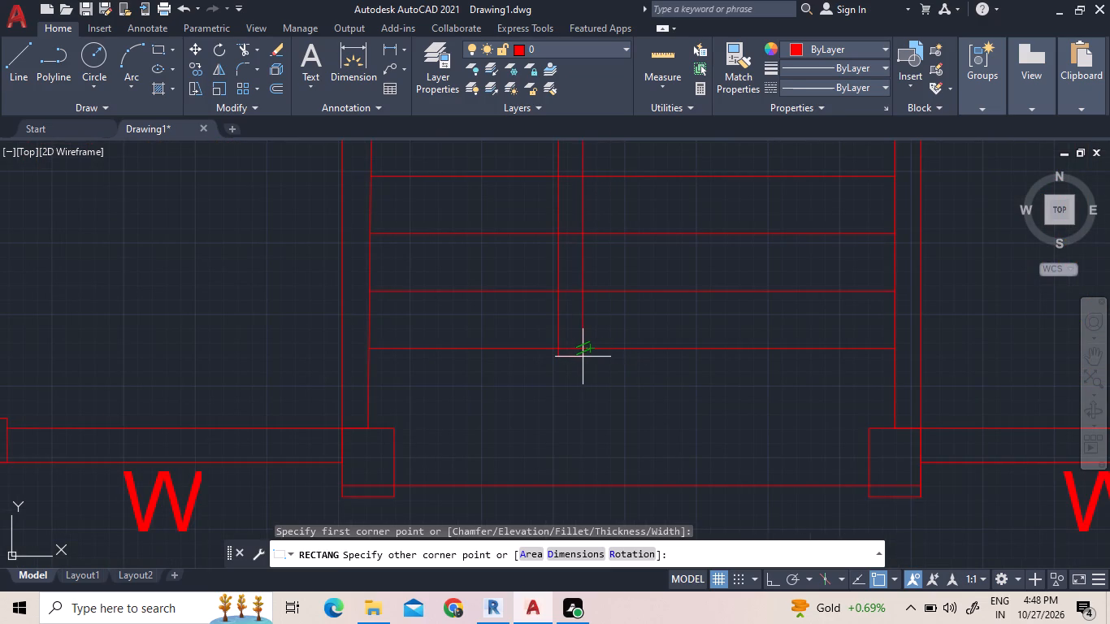
left_click(583, 357)
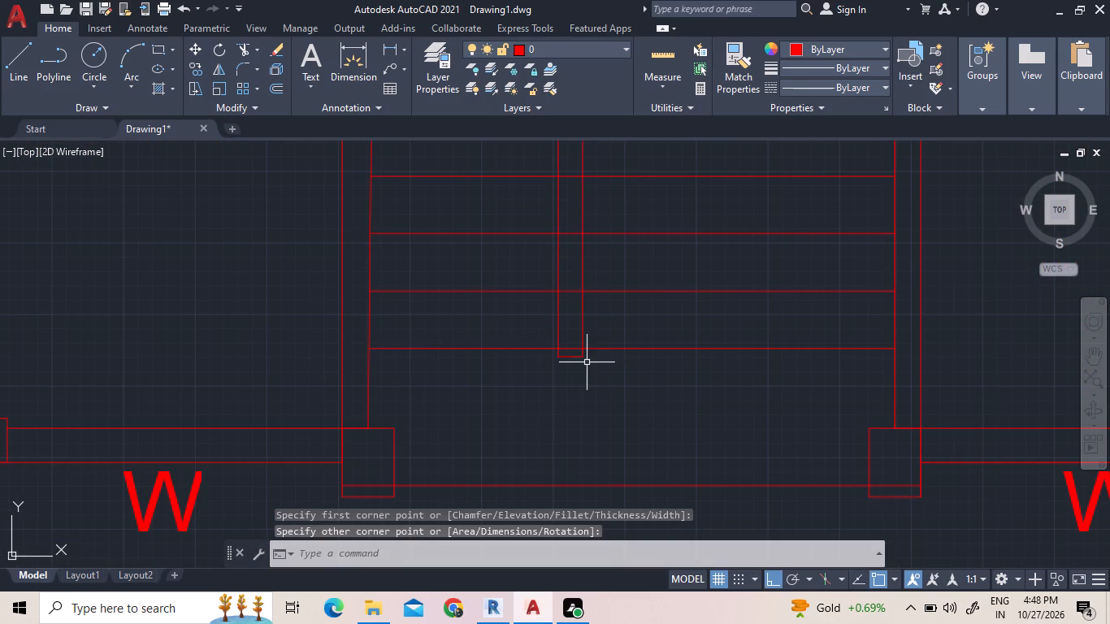
Move the narrow rectangle horizontally to the midpoint of the lowest step line, centring it between the passage walls.
left_click(582, 357)
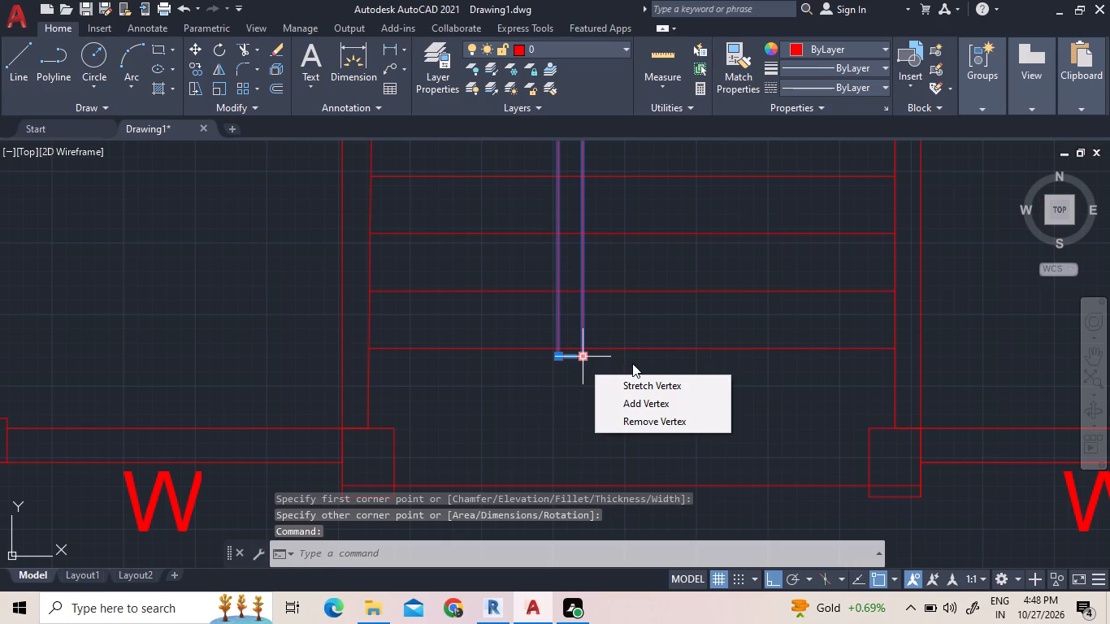
right_click(632, 363)
left_click(645, 320)
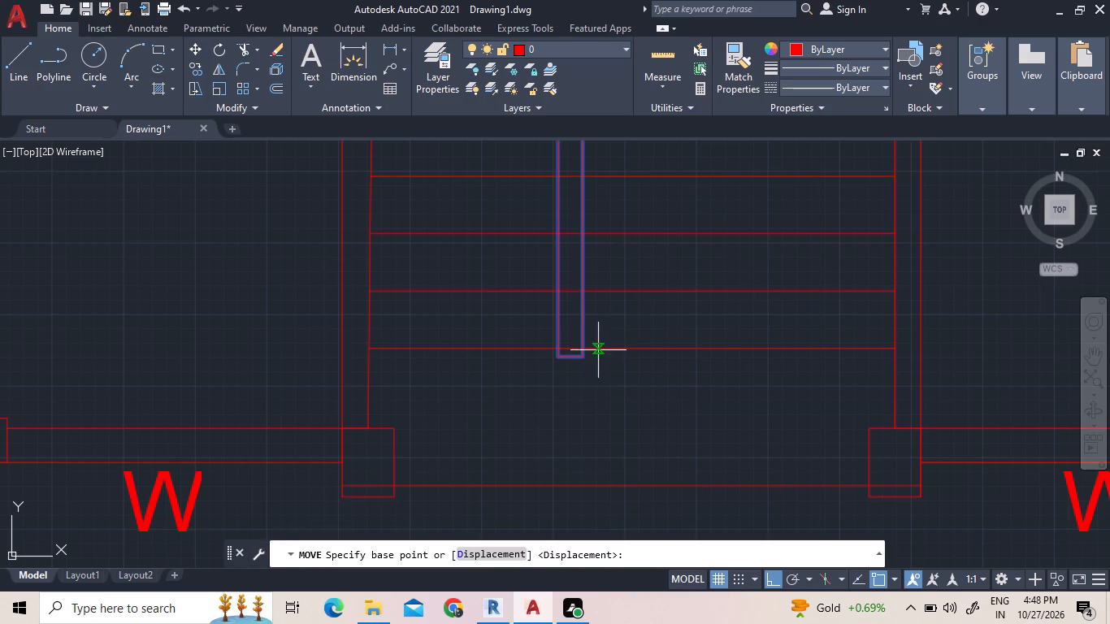
left_click(575, 353)
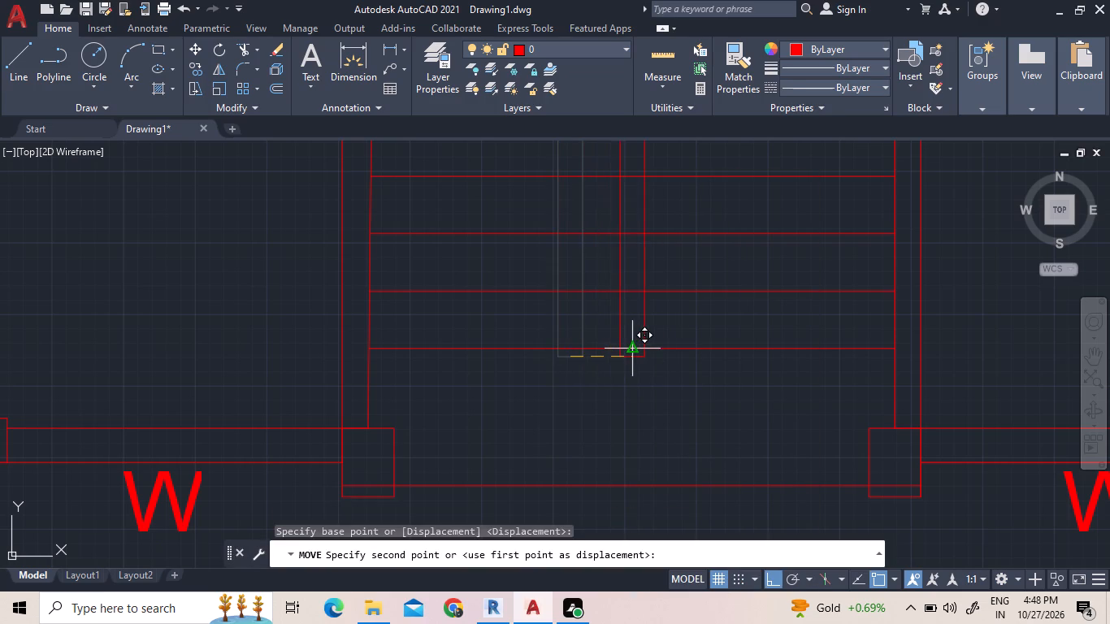
left_click(635, 352)
Trim the four uppermost step lines where they cross the narrow central rectangle of the staircase.
scroll(655, 391, "down", 4)
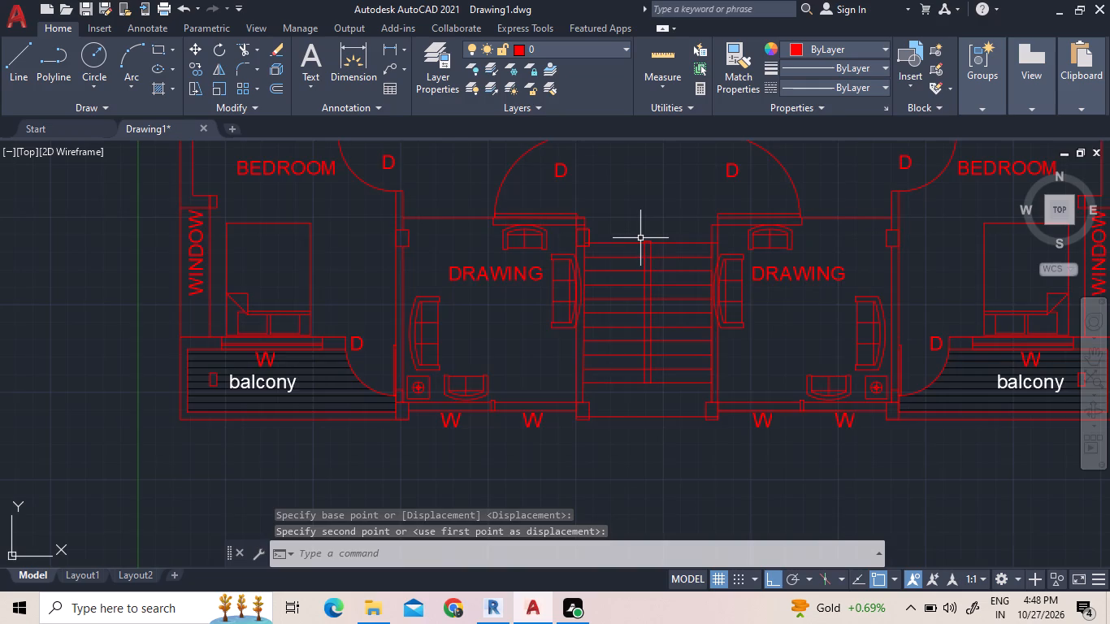
scroll(640, 238, "up", 1)
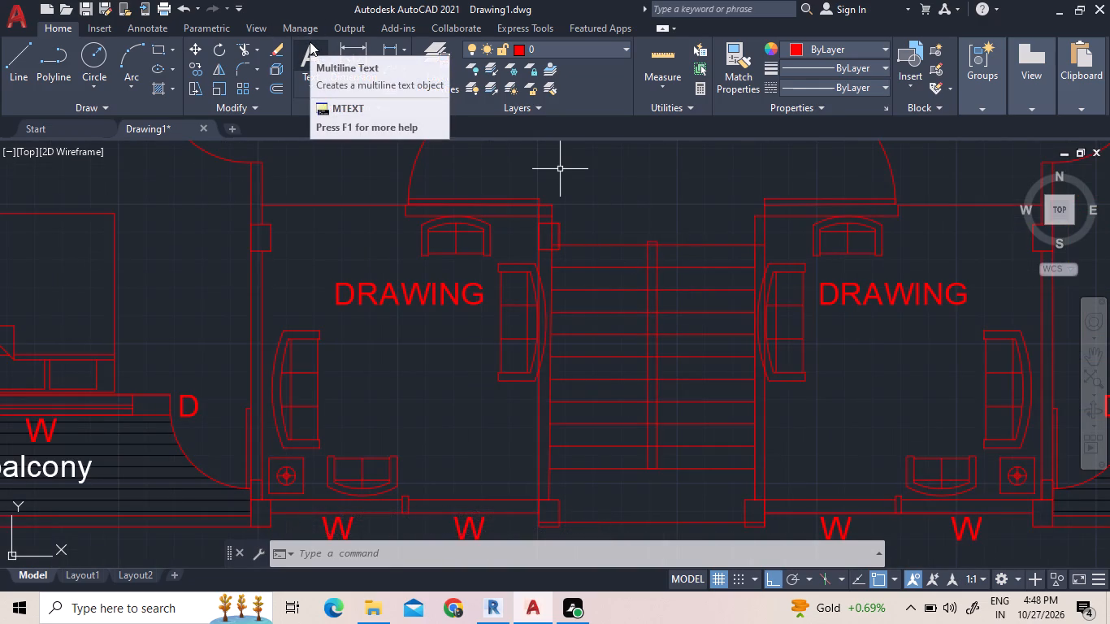
left_click(244, 54)
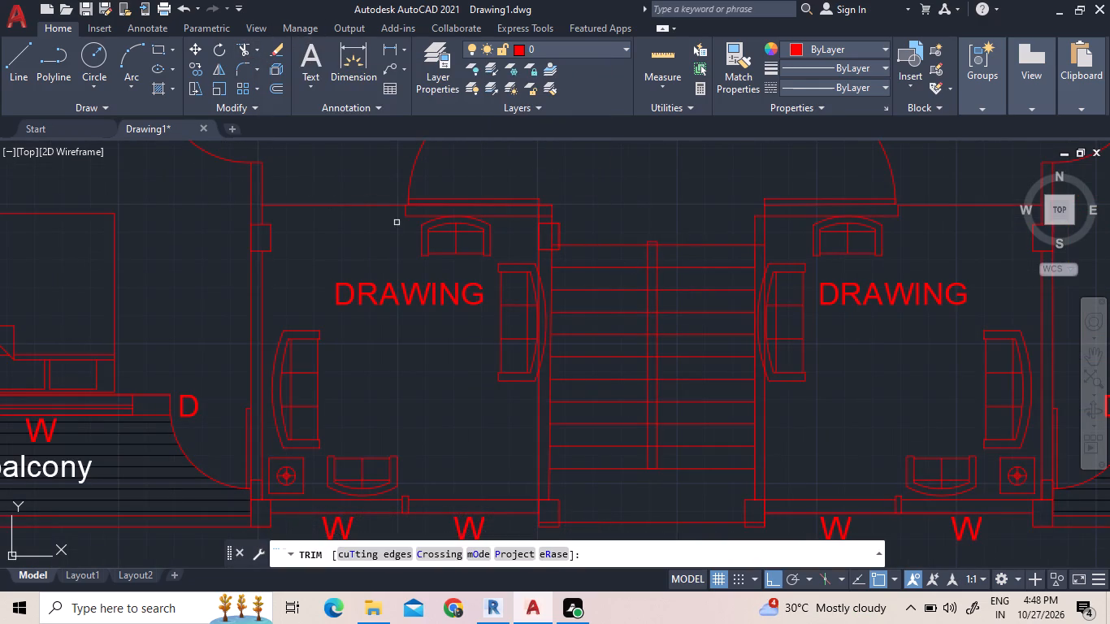
scroll(643, 246, "up", 2)
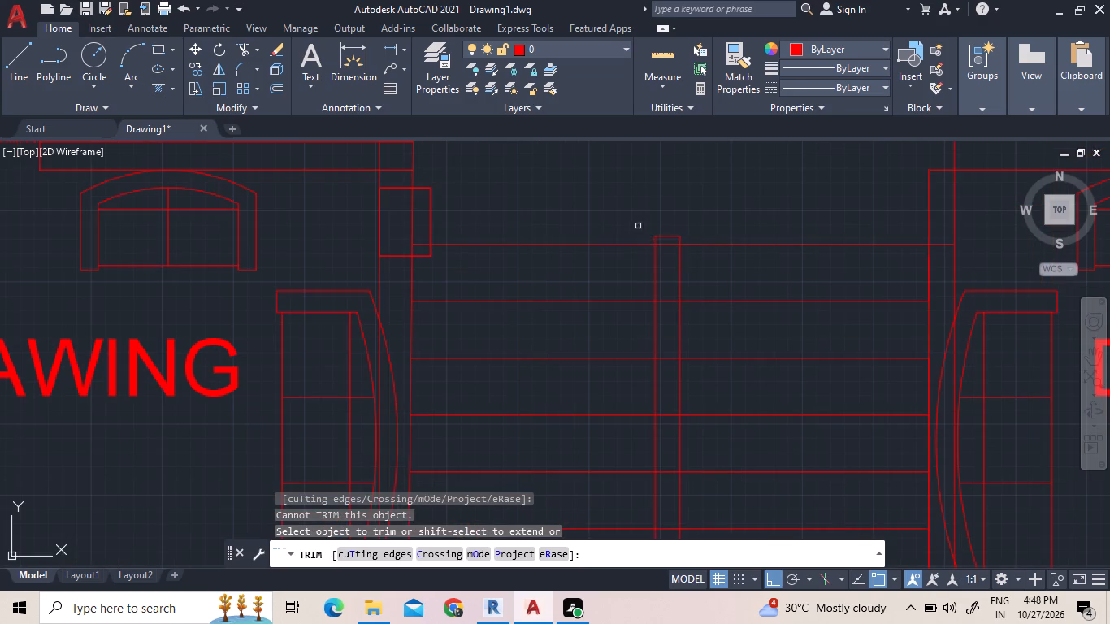
left_click_drag(669, 244, 661, 336)
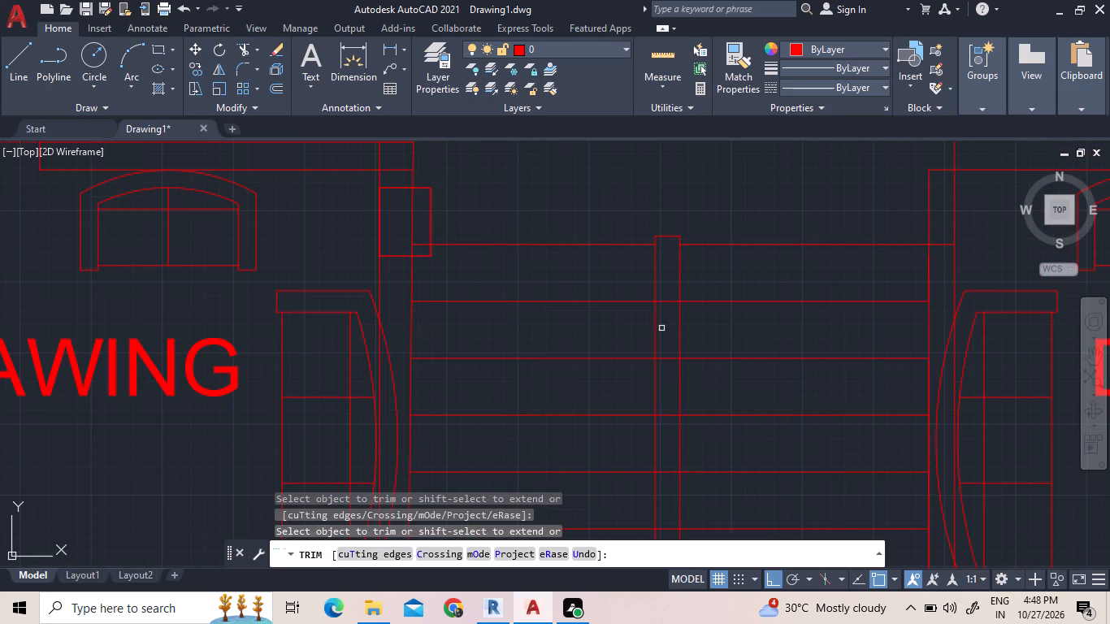
left_click(666, 305)
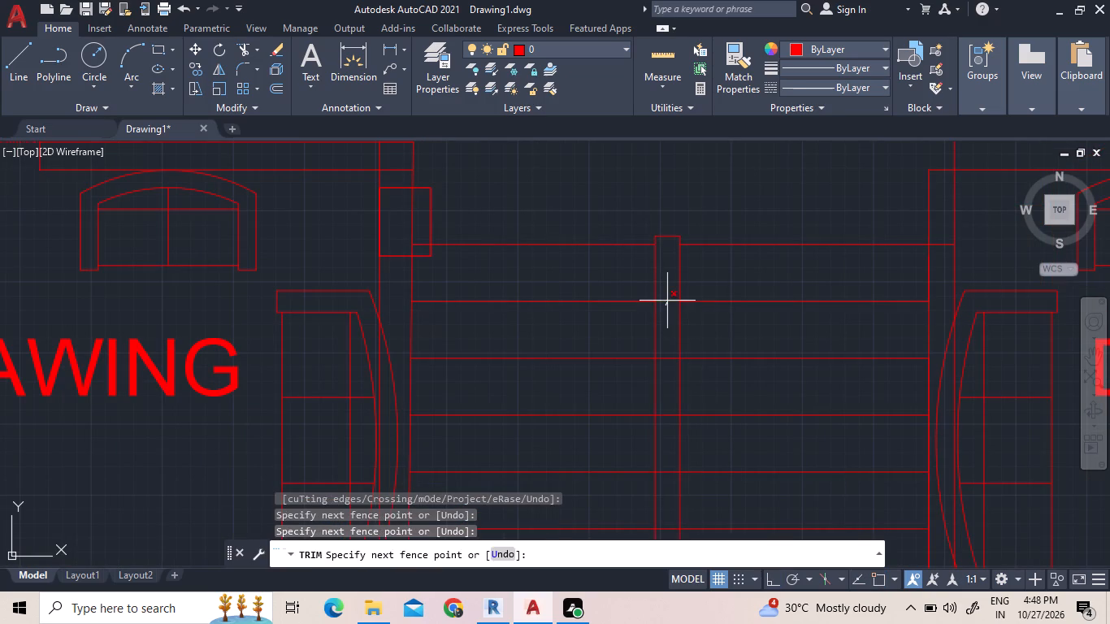
left_click(667, 301)
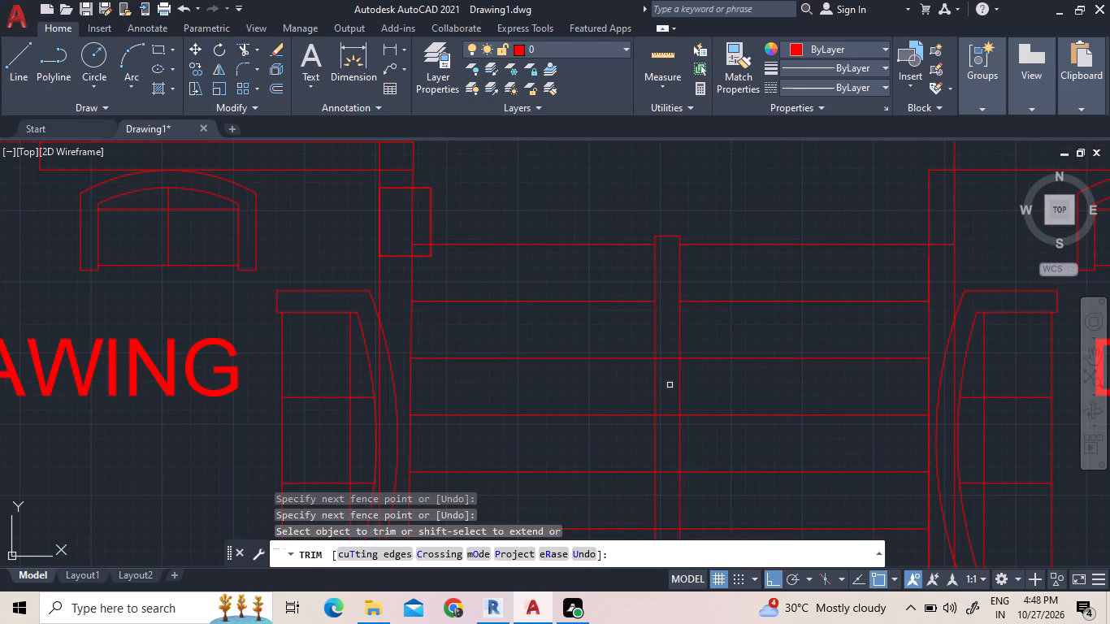
left_click_drag(671, 380, 680, 375)
left_click(668, 319)
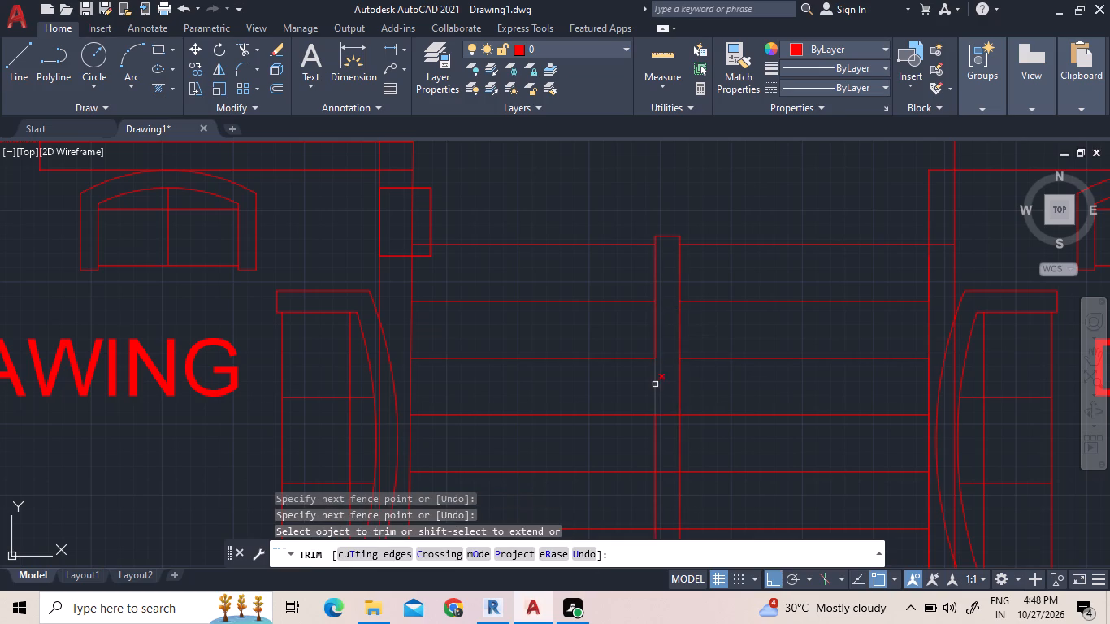
left_click_drag(672, 431, 672, 415)
left_click(666, 382)
Trim the remaining lower step lines inside the narrow central rectangle, leaving the divider clear between the two flights.
scroll(670, 366, "down", 1)
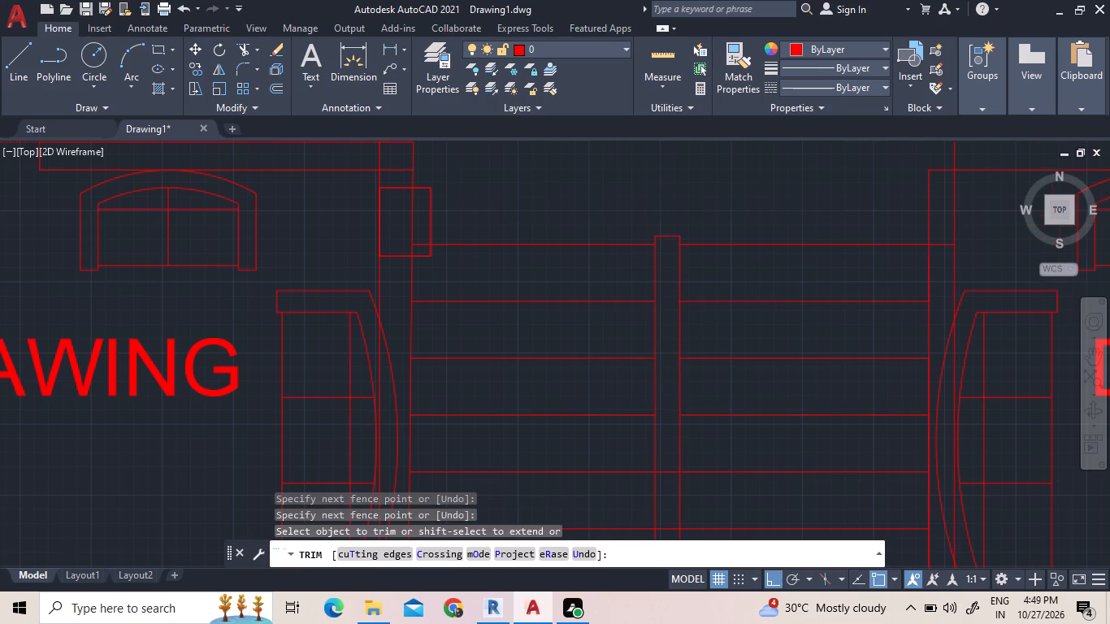
left_click_drag(671, 425, 666, 474)
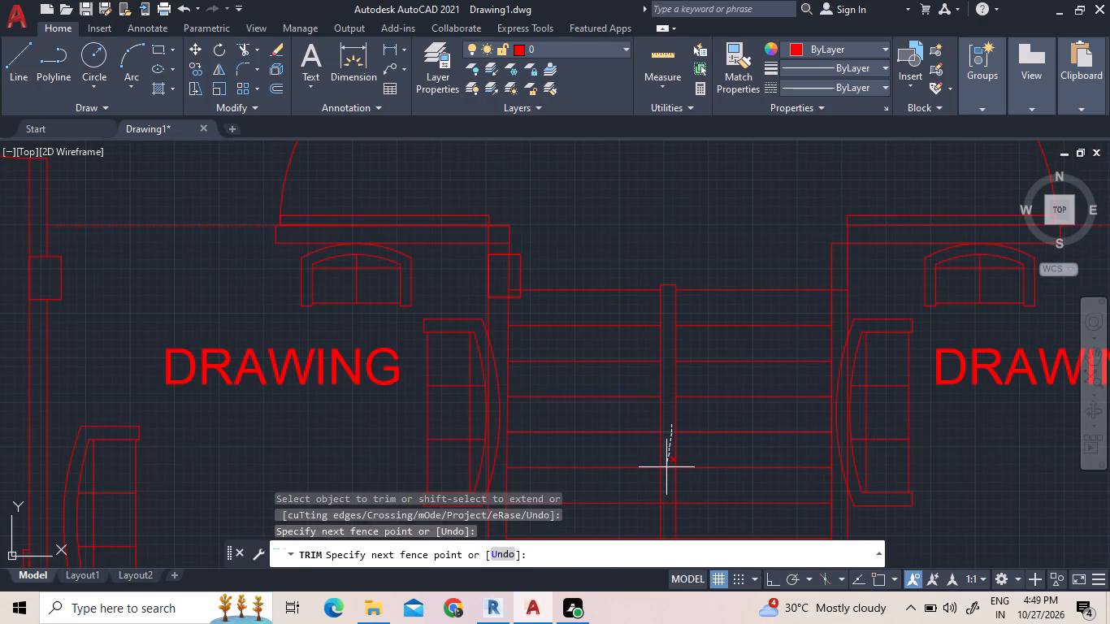
left_click_drag(666, 474, 672, 530)
scroll(665, 308, "down", 2)
scroll(662, 442, "up", 4)
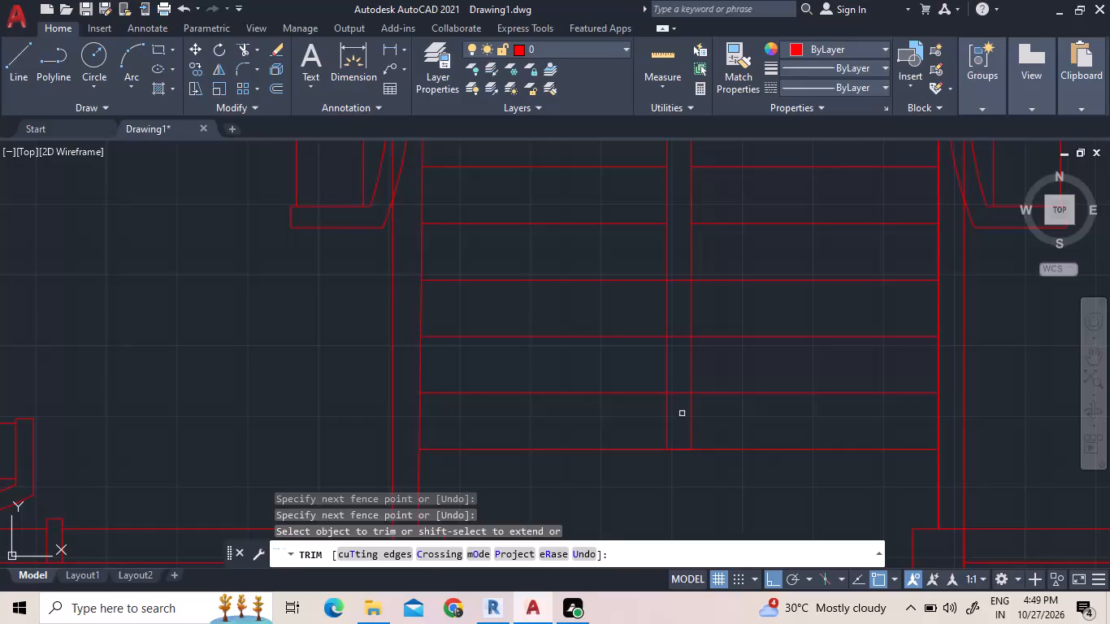
left_click(677, 413)
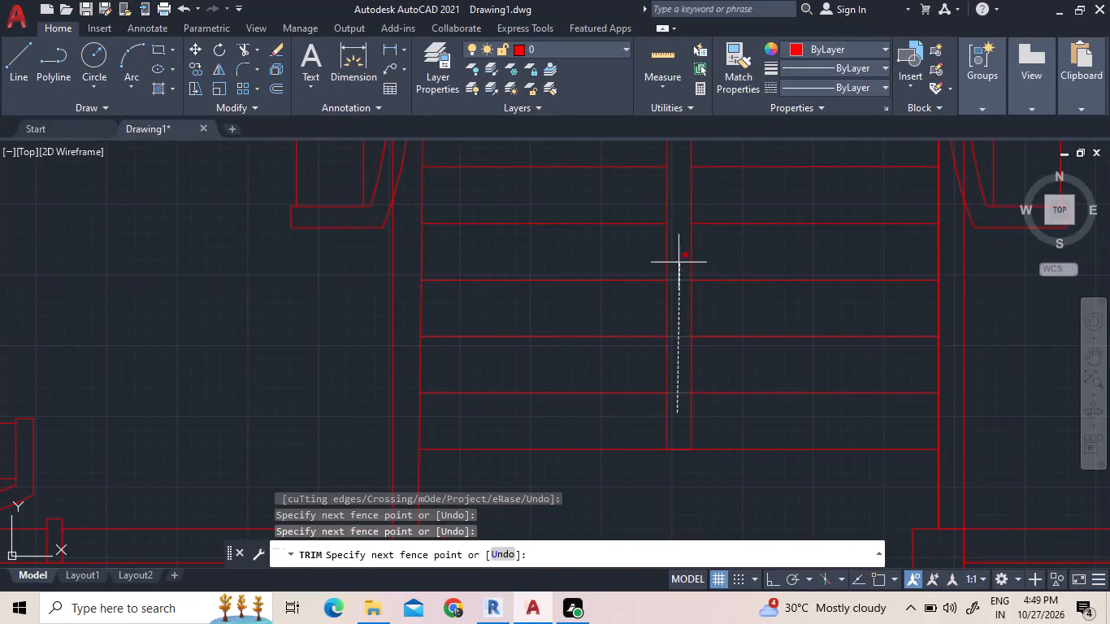
left_click(674, 261)
Draw a short horizontal line closing the lower end of the right flat's passage wall at the entrance door arc.
scroll(692, 419, "down", 4)
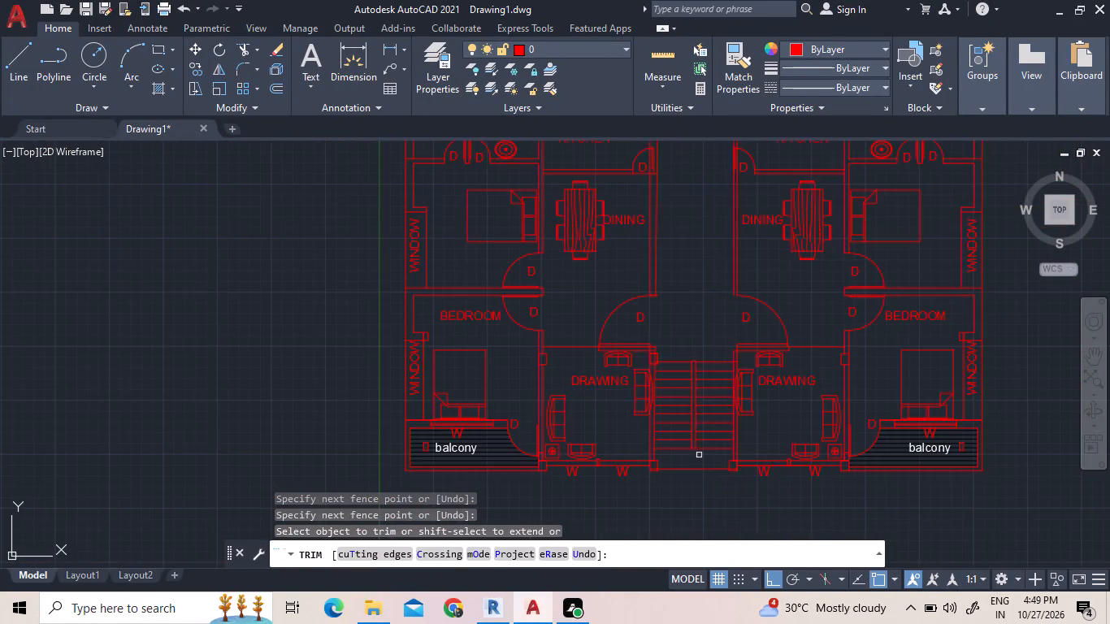
scroll(693, 328, "up", 2)
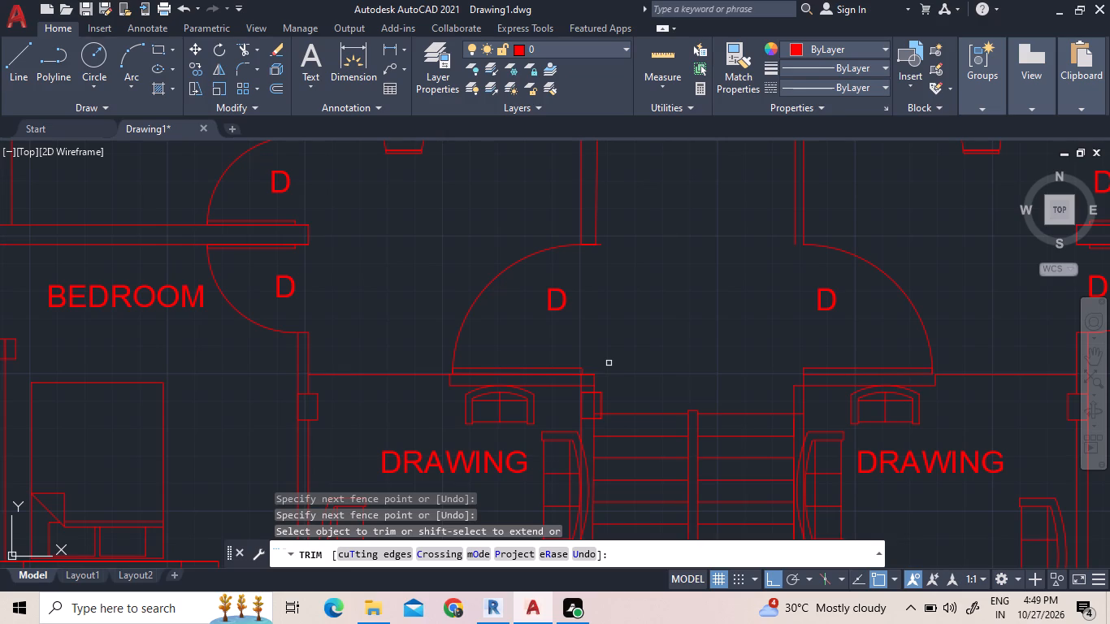
scroll(617, 474, "down", 3)
scroll(701, 479, "up", 2)
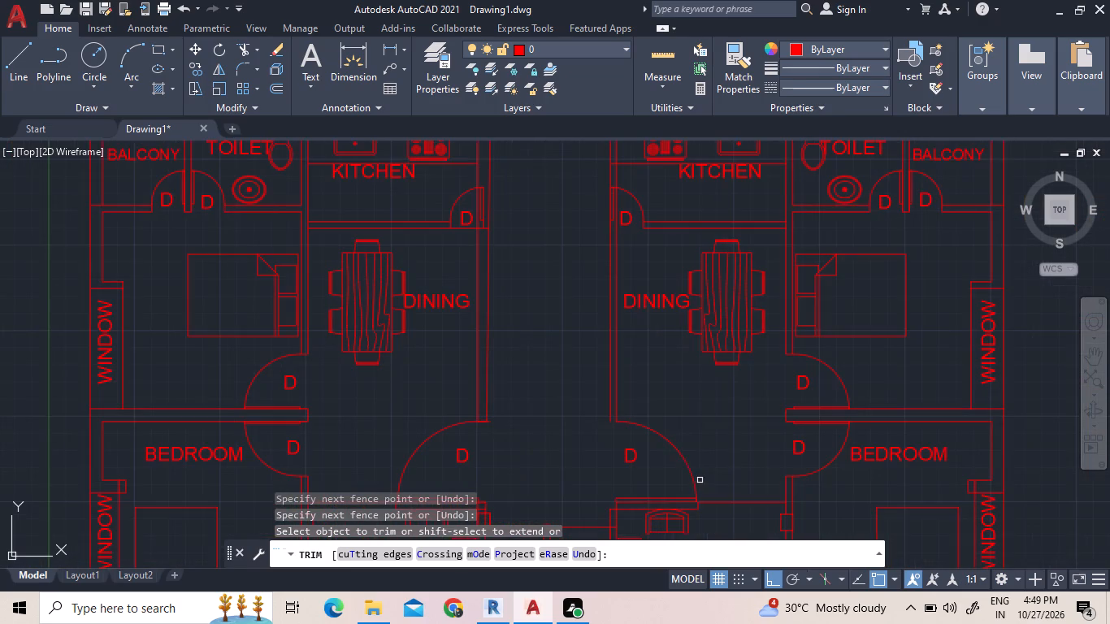
scroll(493, 427, "up", 4)
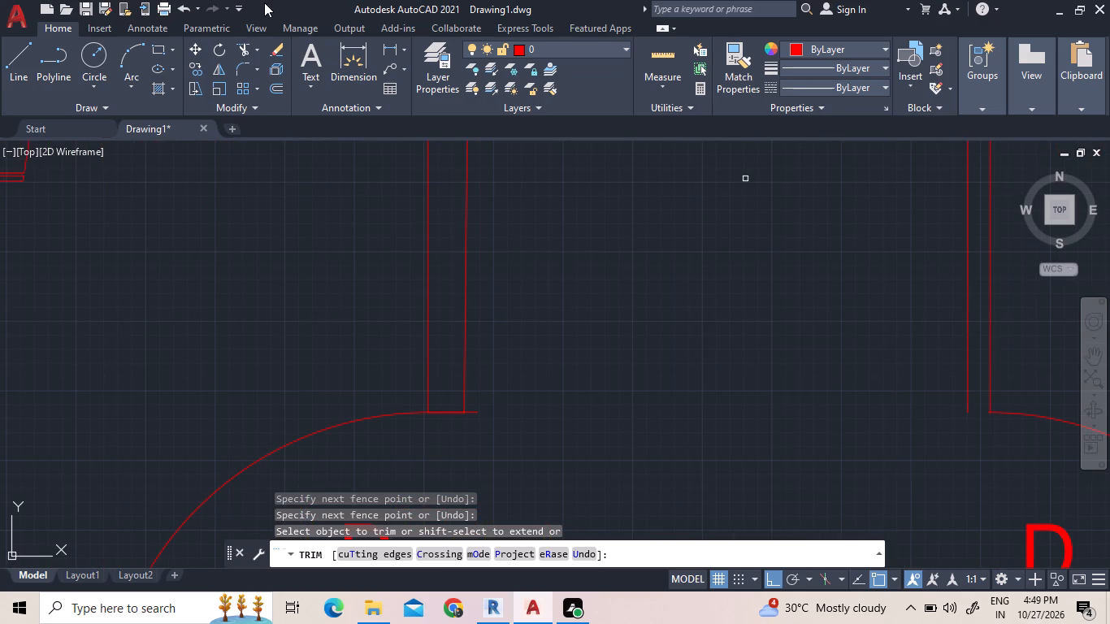
left_click(31, 71)
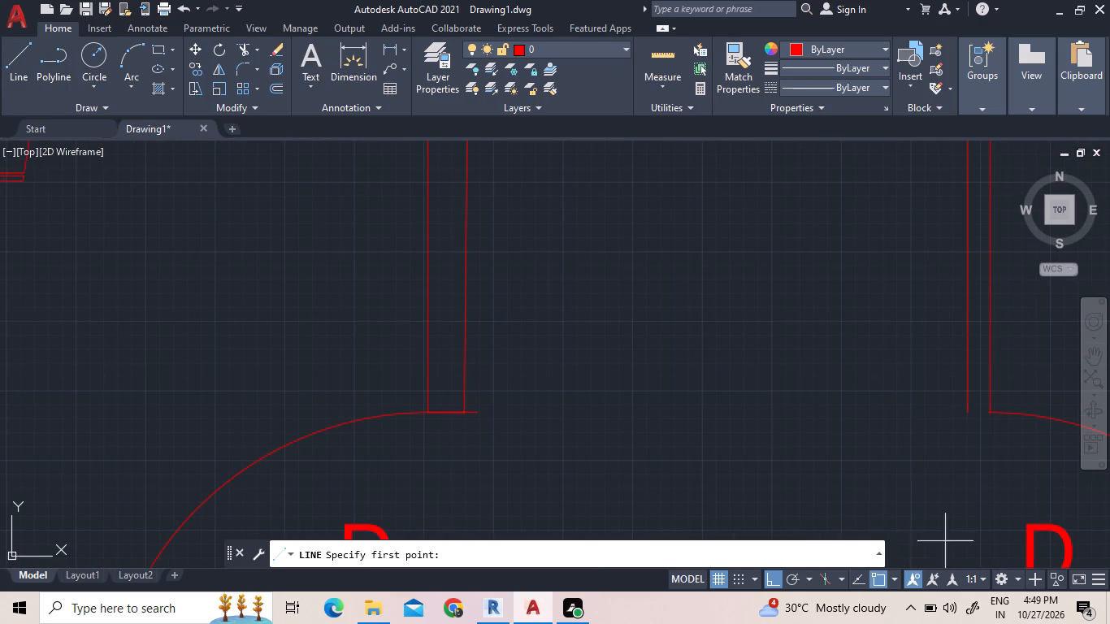
left_click(969, 413)
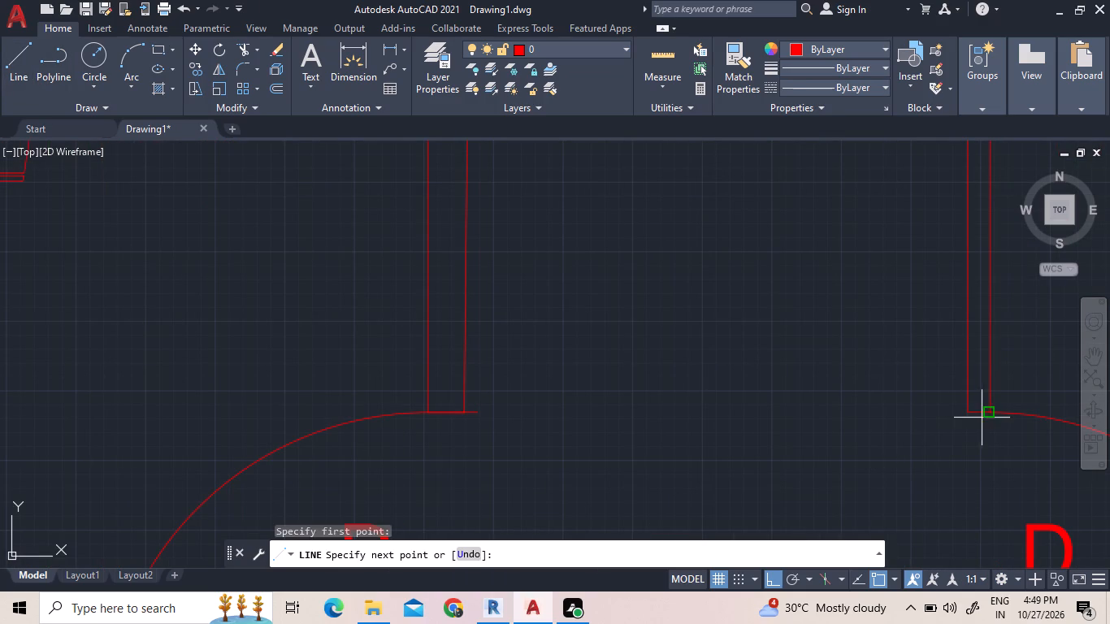
left_click(991, 412)
right_click(891, 386)
left_click(895, 388)
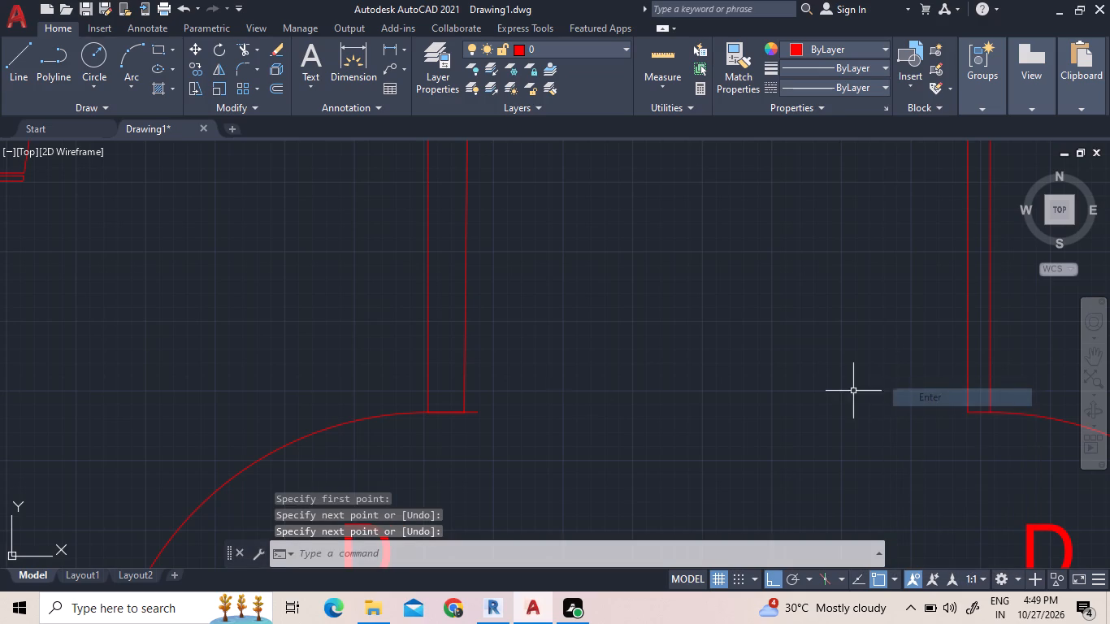
Delete the short line overhanging the lower end of the left flat's passage wall.
left_click(471, 410)
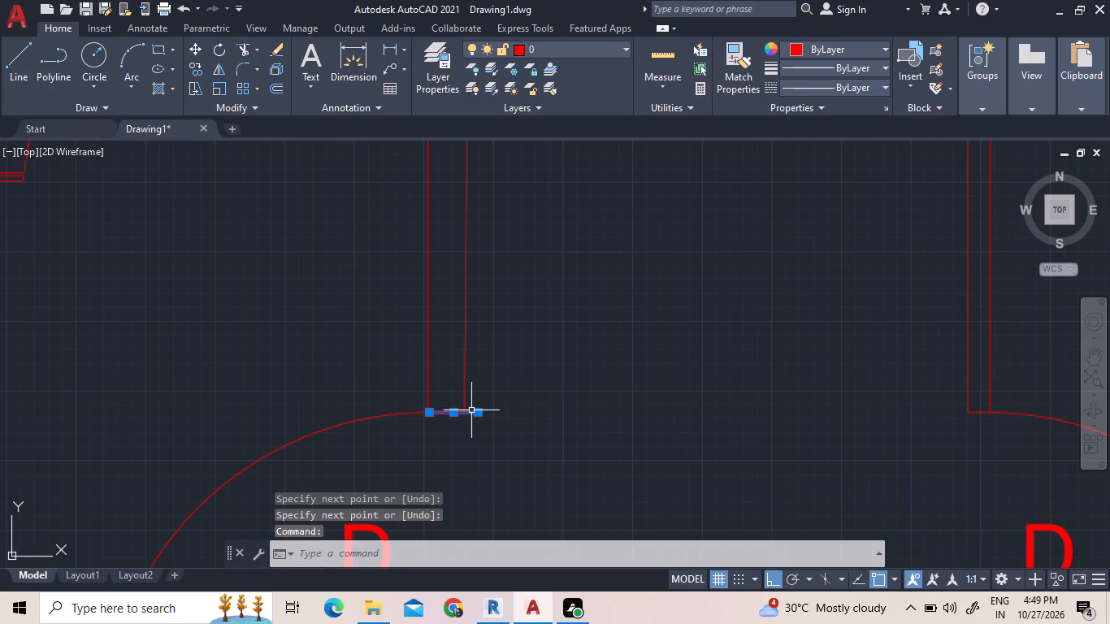
key("Delete")
Draw a thin horizontal rectangle across the passage at the entrance door arcs' upper ends, spanning both passage walls' dining-side faces.
scroll(545, 383, "down", 4)
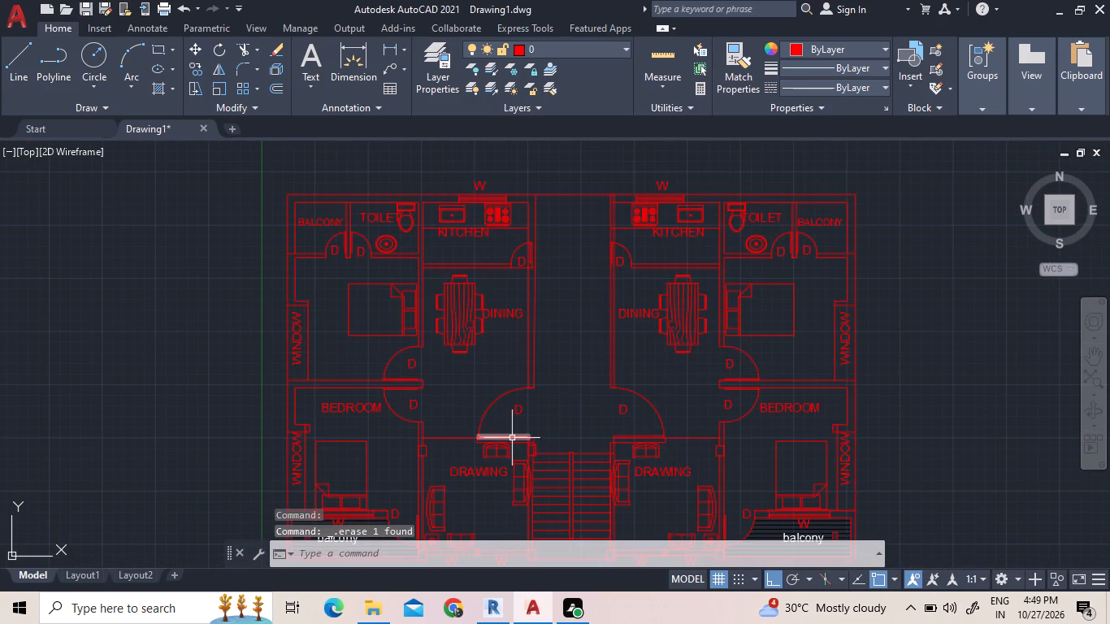
scroll(515, 436, "up", 4)
scroll(610, 458, "down", 4)
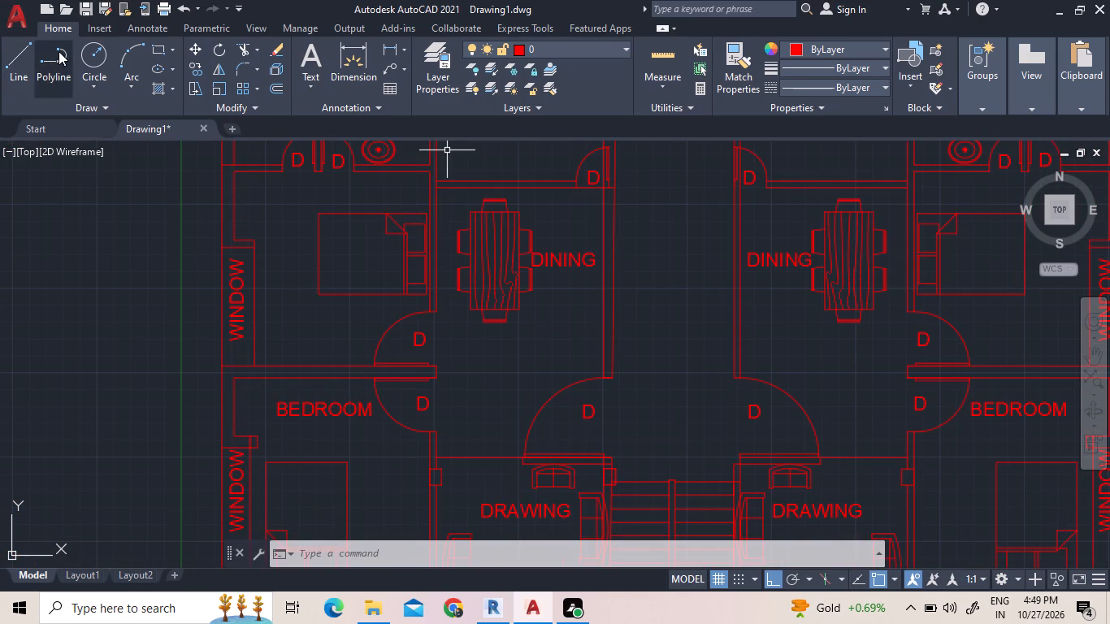
left_click(153, 50)
scroll(583, 405, "up", 2)
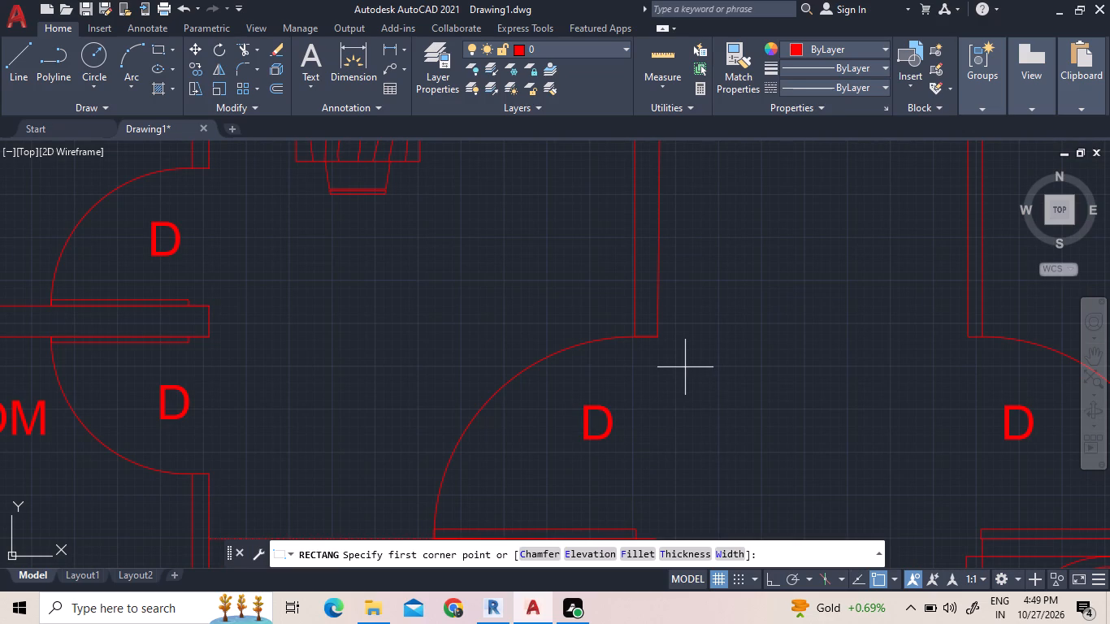
left_click(631, 337)
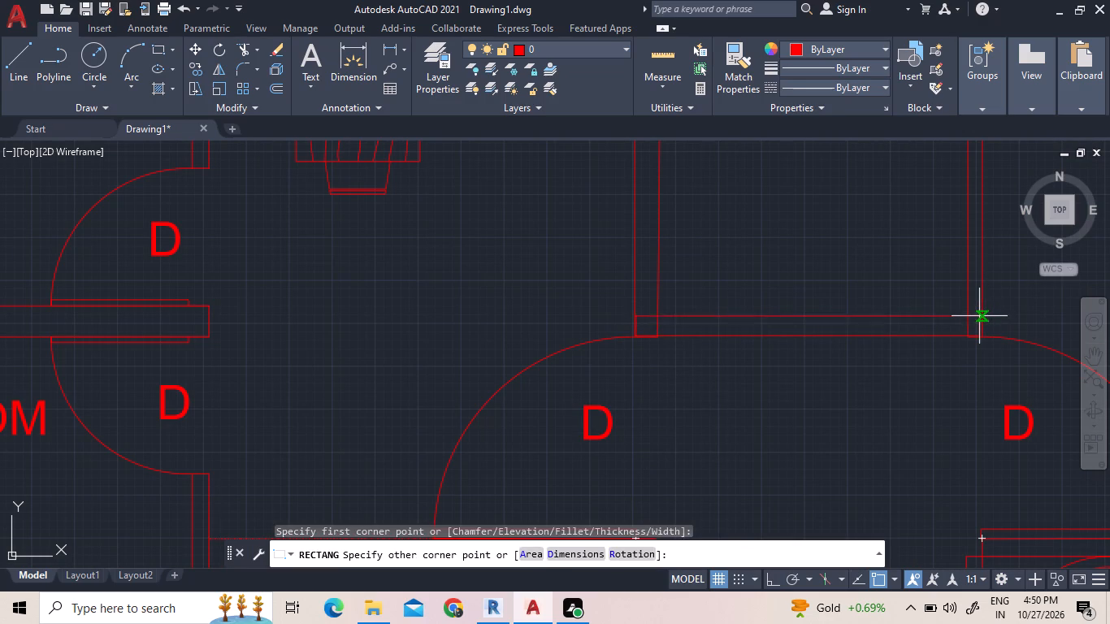
scroll(981, 319, "up", 2)
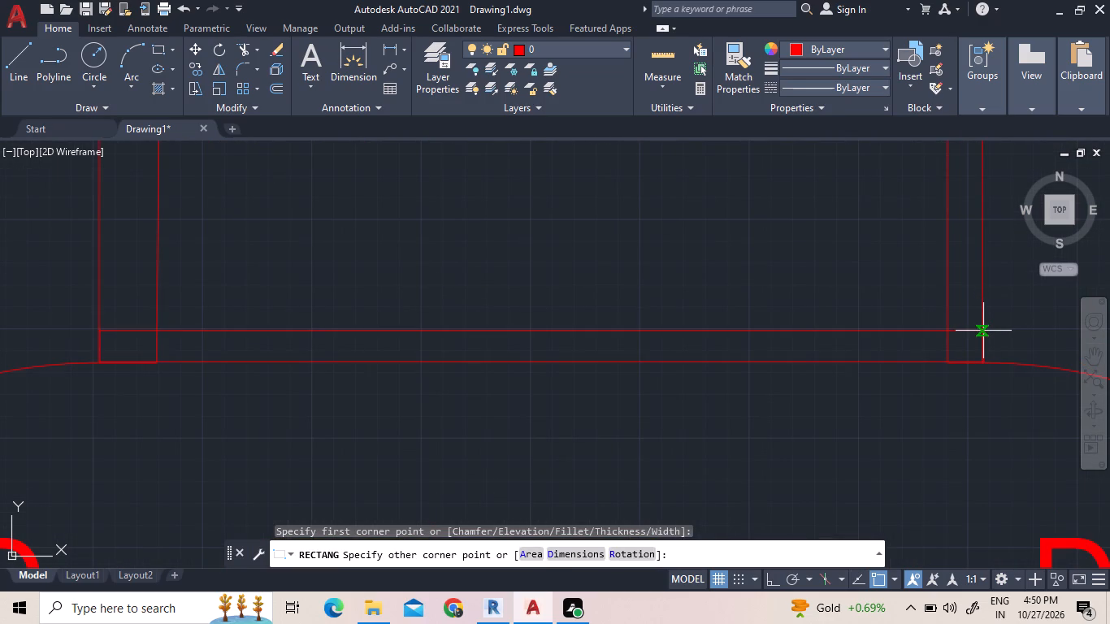
left_click(982, 331)
Explode the thin rectangle across the passage into separate lines.
scroll(809, 427, "down", 2)
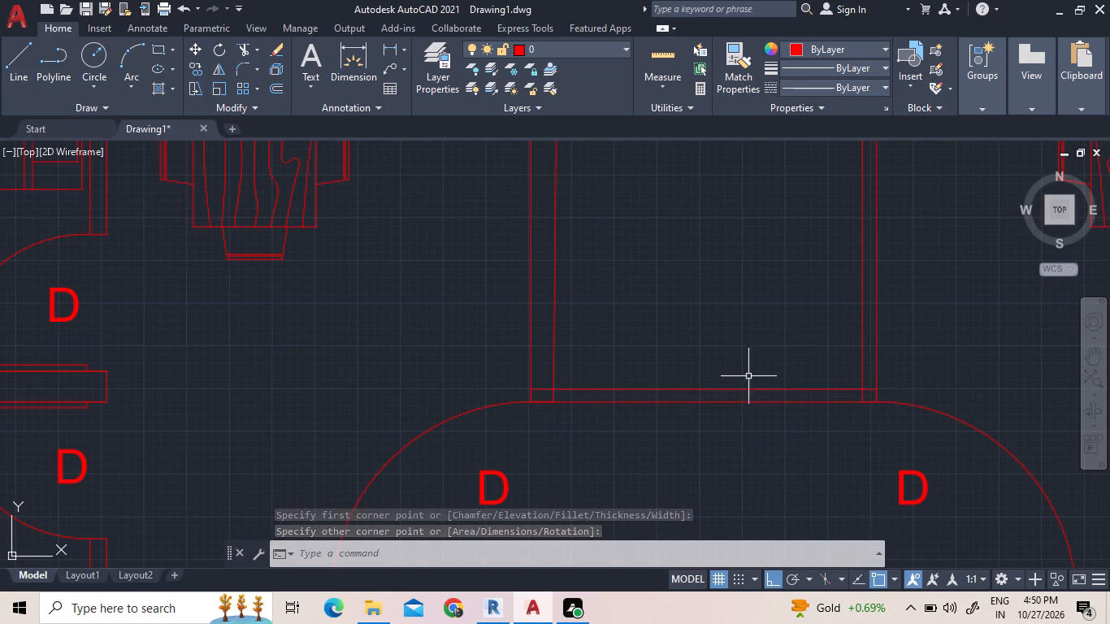
left_click_drag(726, 470, 732, 457)
left_click(706, 355)
type("X")
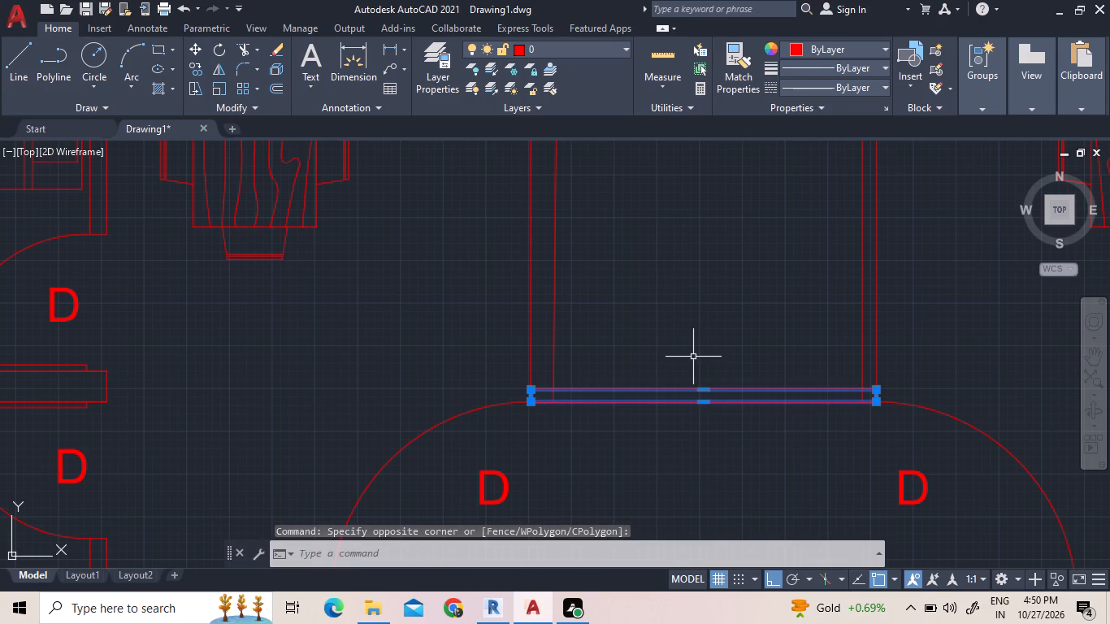
key("space")
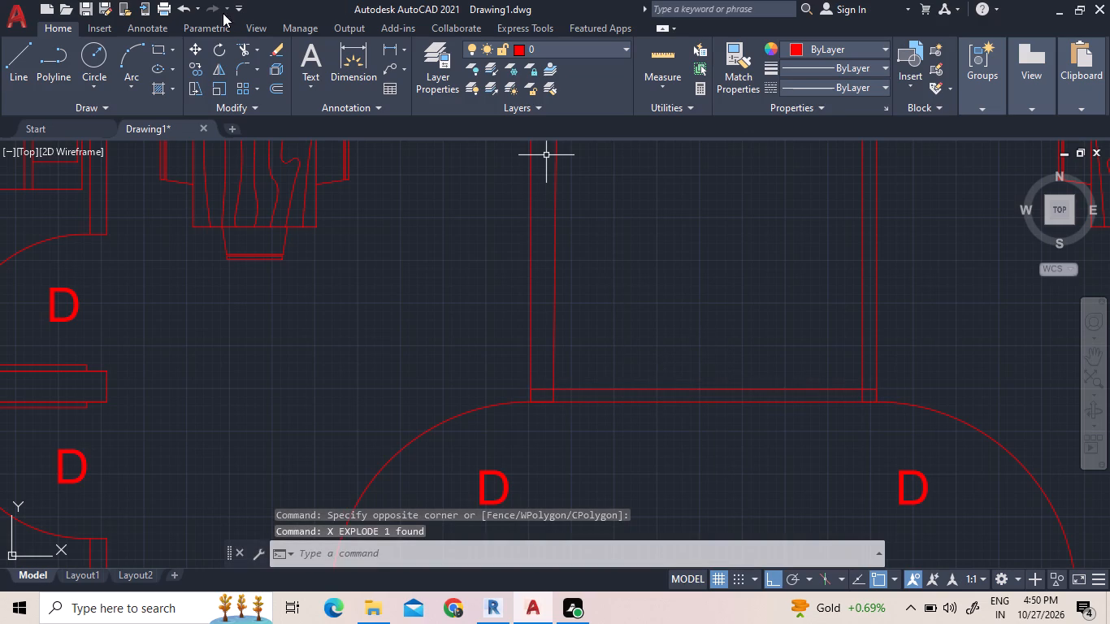
Draw a vertical line from the midpoint of the cross wall's upper edge up to the outer wall line between the kitchens.
left_click(24, 84)
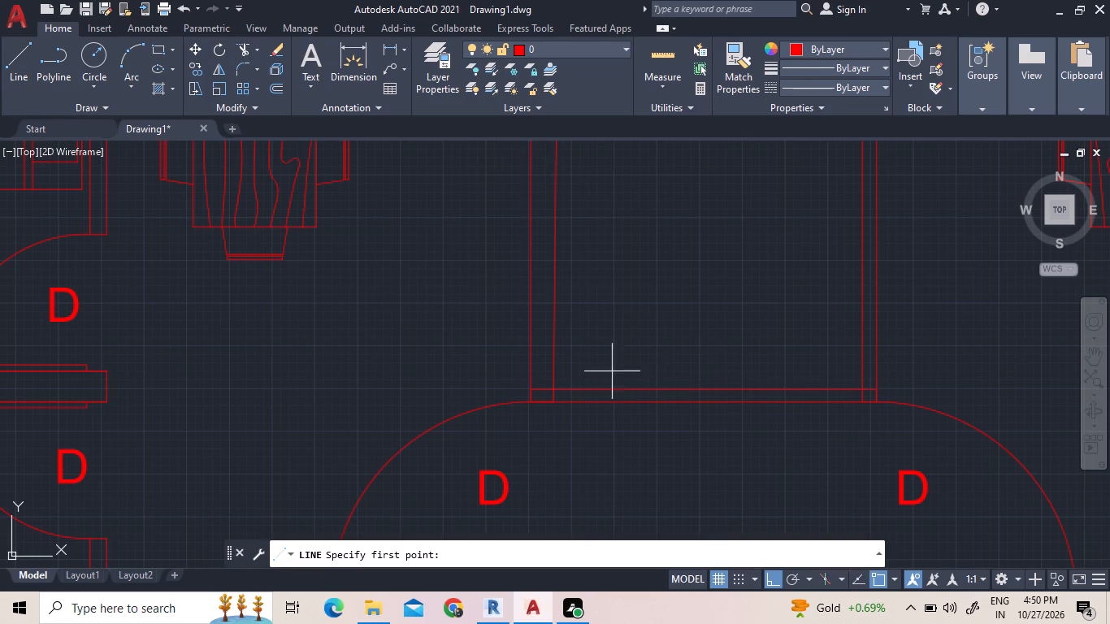
scroll(618, 440, "down", 3)
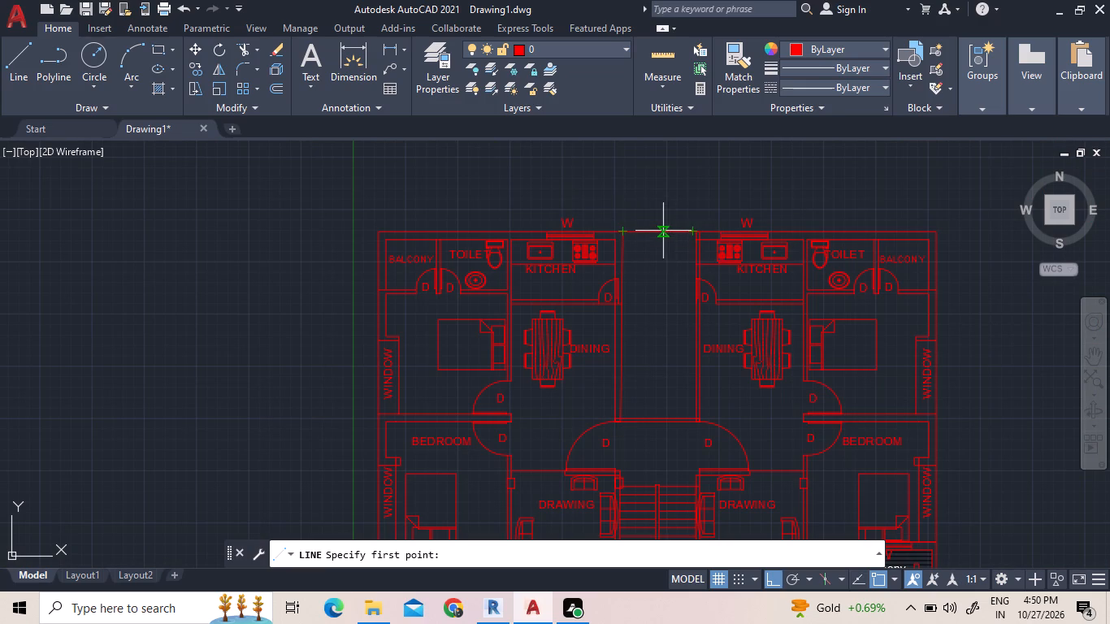
left_click(657, 420)
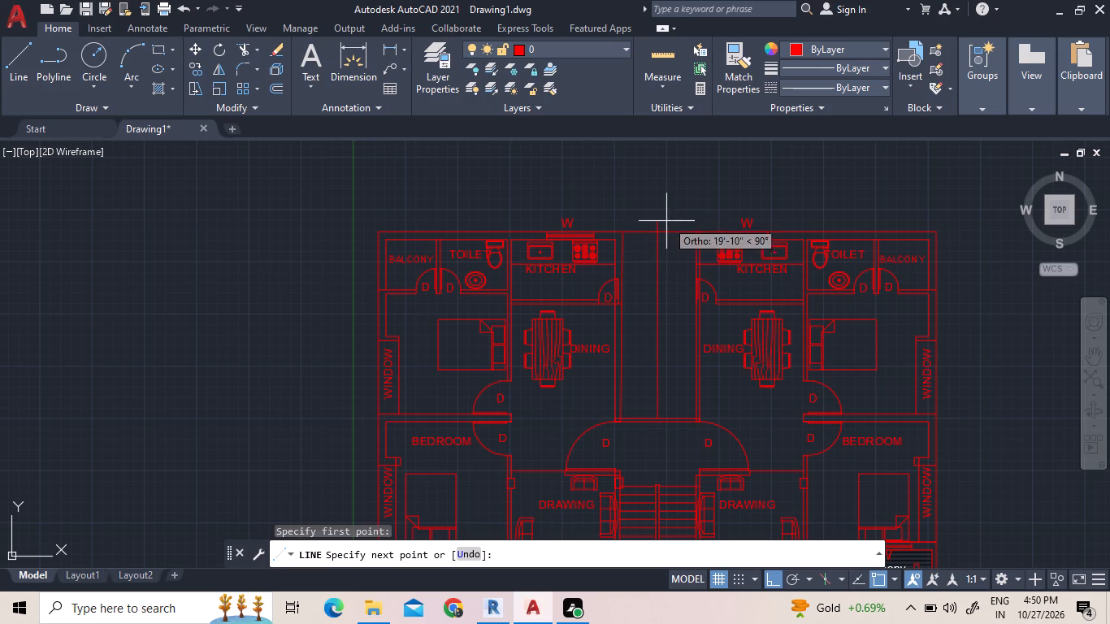
left_click(654, 232)
right_click(670, 206)
left_click(690, 216)
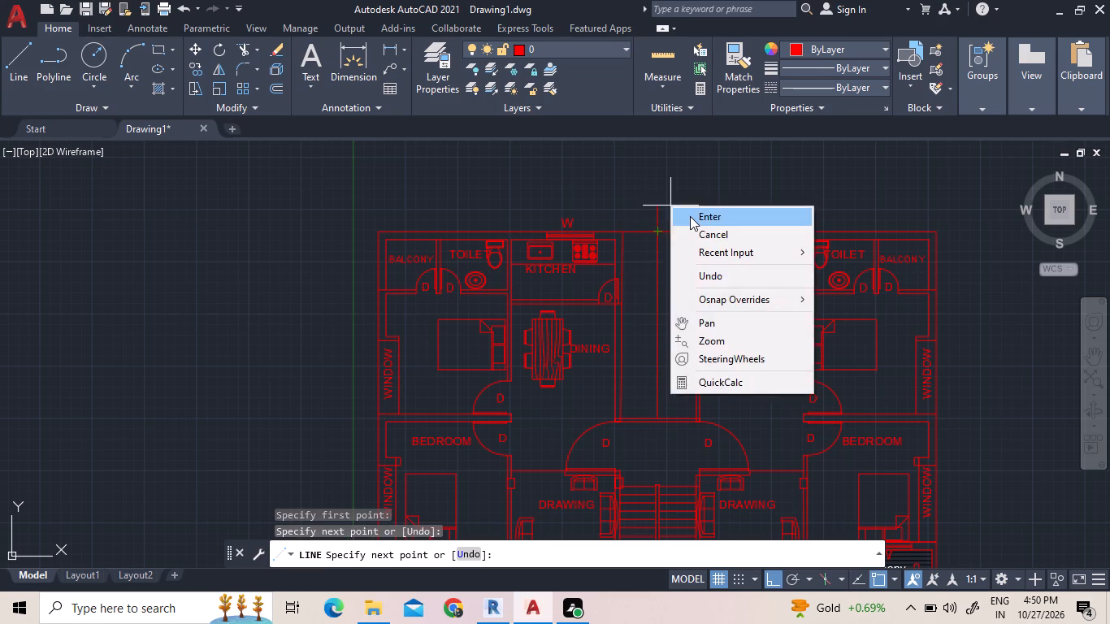
Delete the vertical centre line running from the cross wall up to the outer wall line between the kitchens.
scroll(652, 277, "up", 4)
scroll(654, 277, "down", 1)
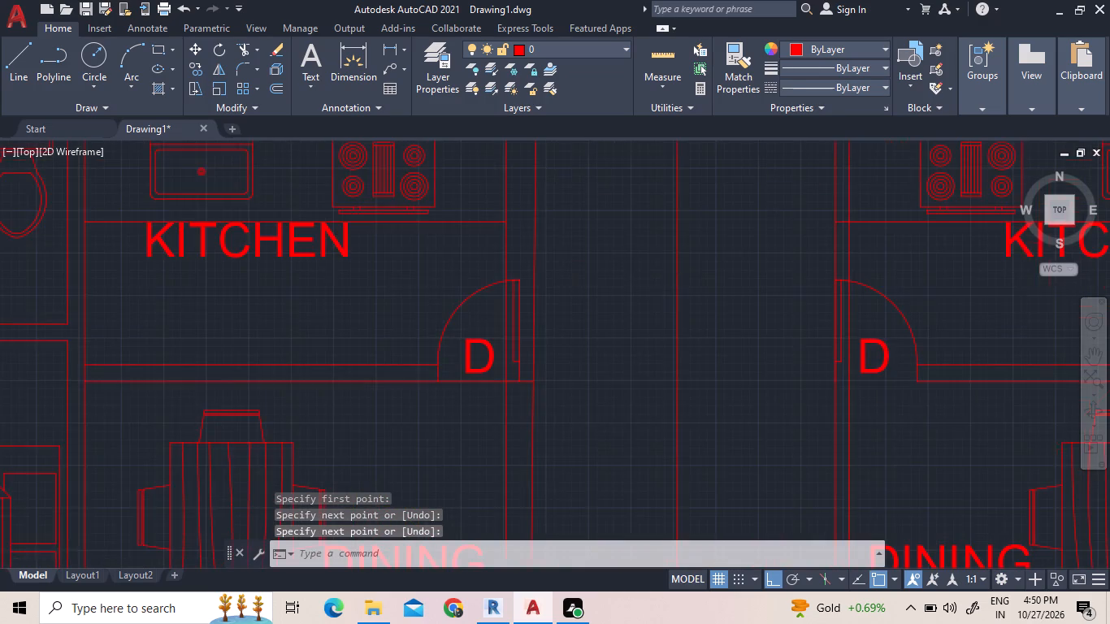
scroll(654, 277, "down", 1)
left_click(661, 279)
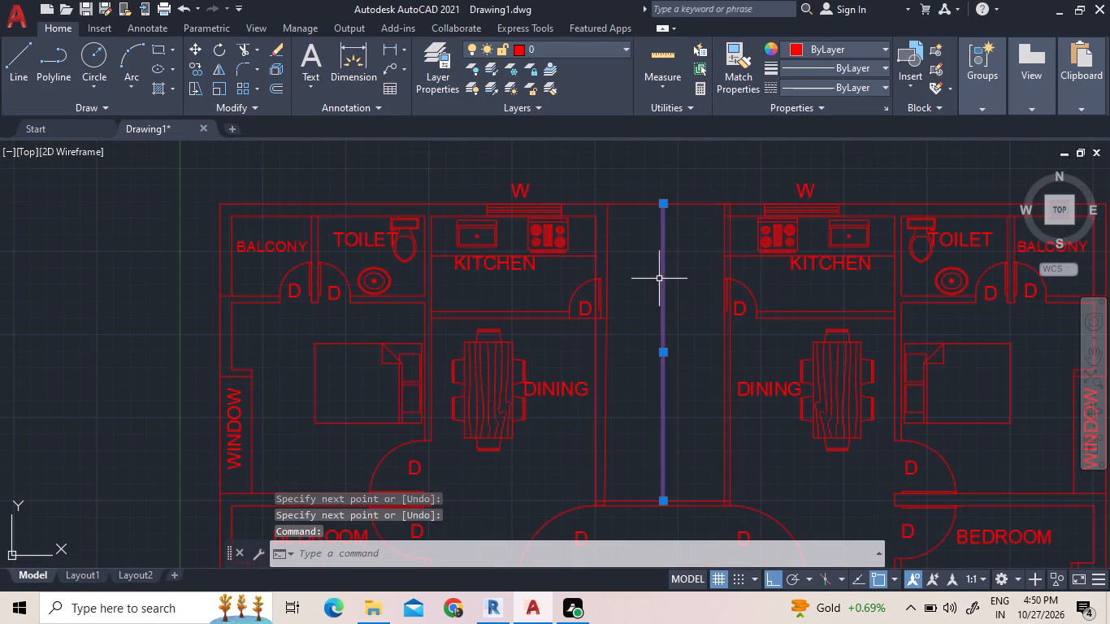
key("Delete")
Draw a vertical line from the cross wall's midpoint straight up to the outer wall line between the kitchens.
scroll(565, 312, "up", 1)
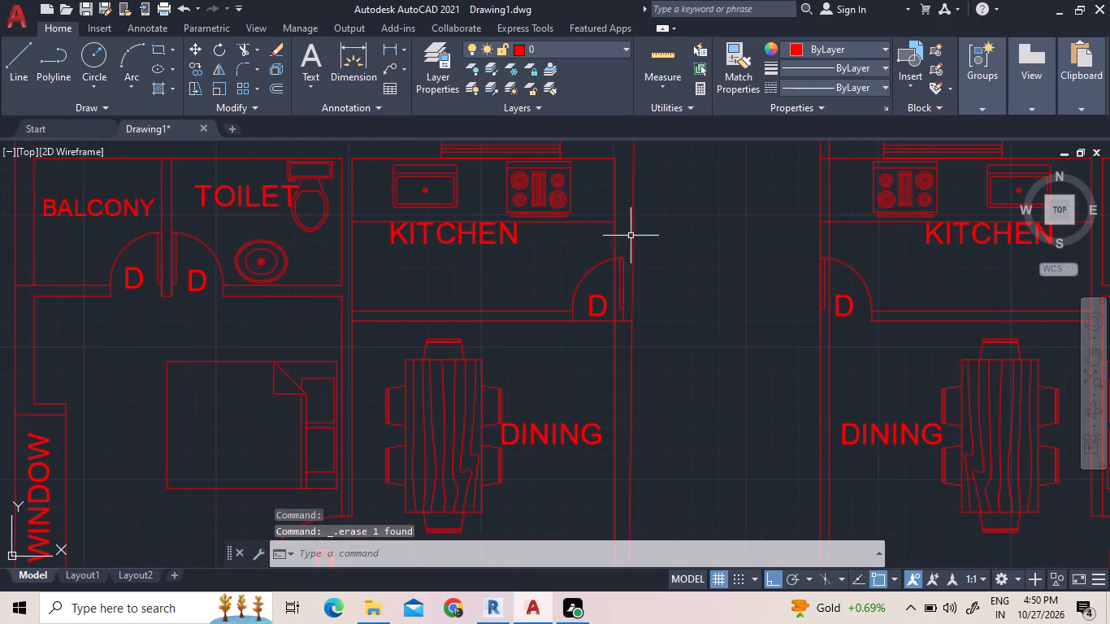
left_click(11, 75)
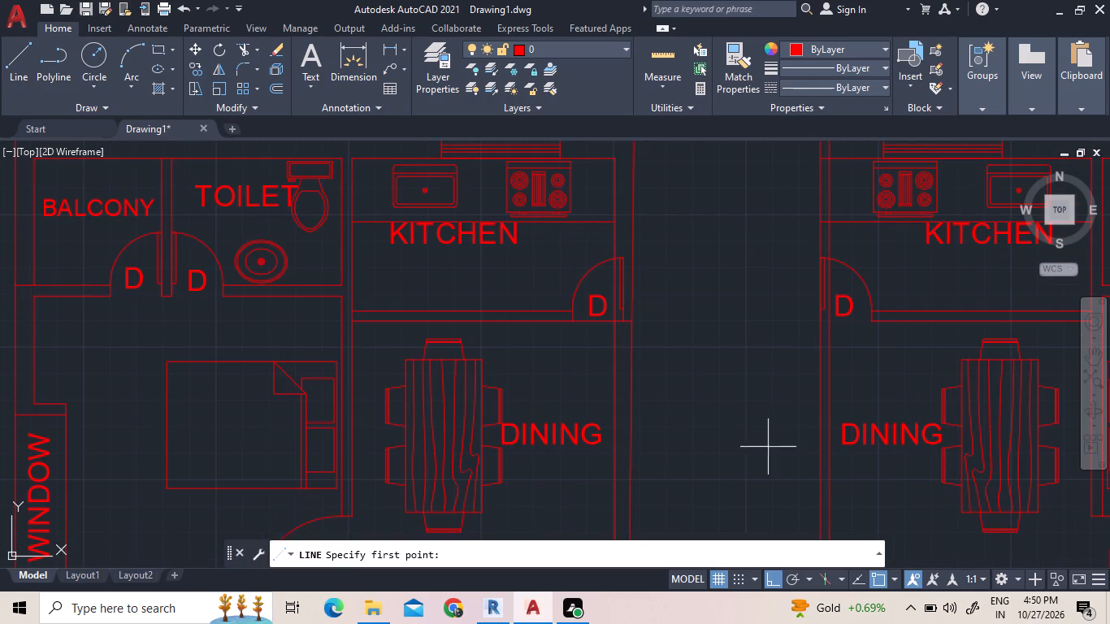
scroll(721, 384, "down", 1)
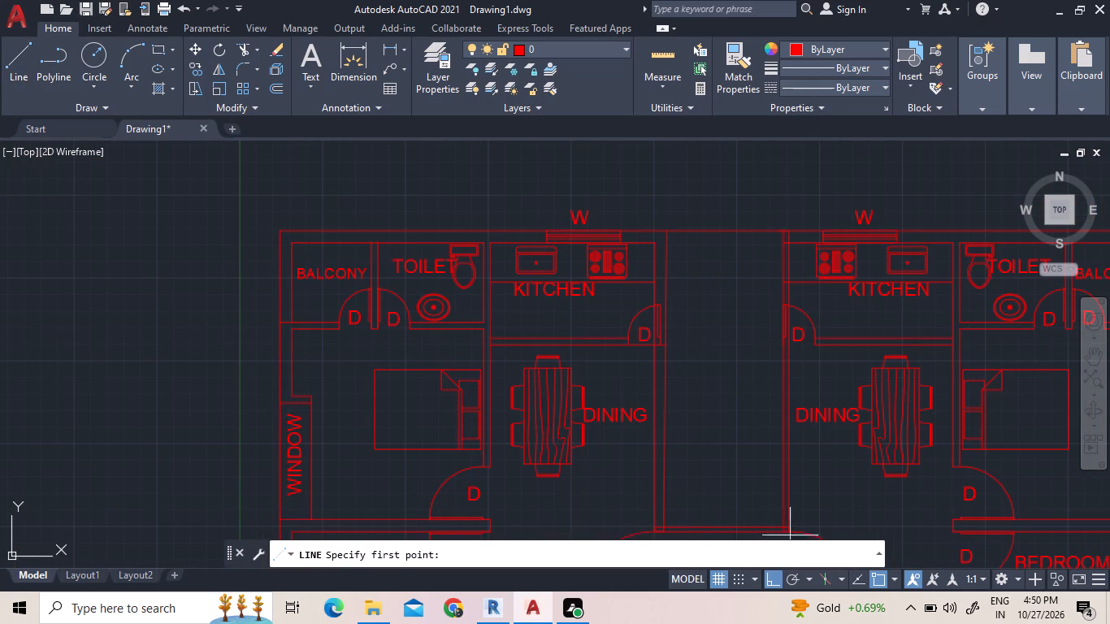
left_click(721, 530)
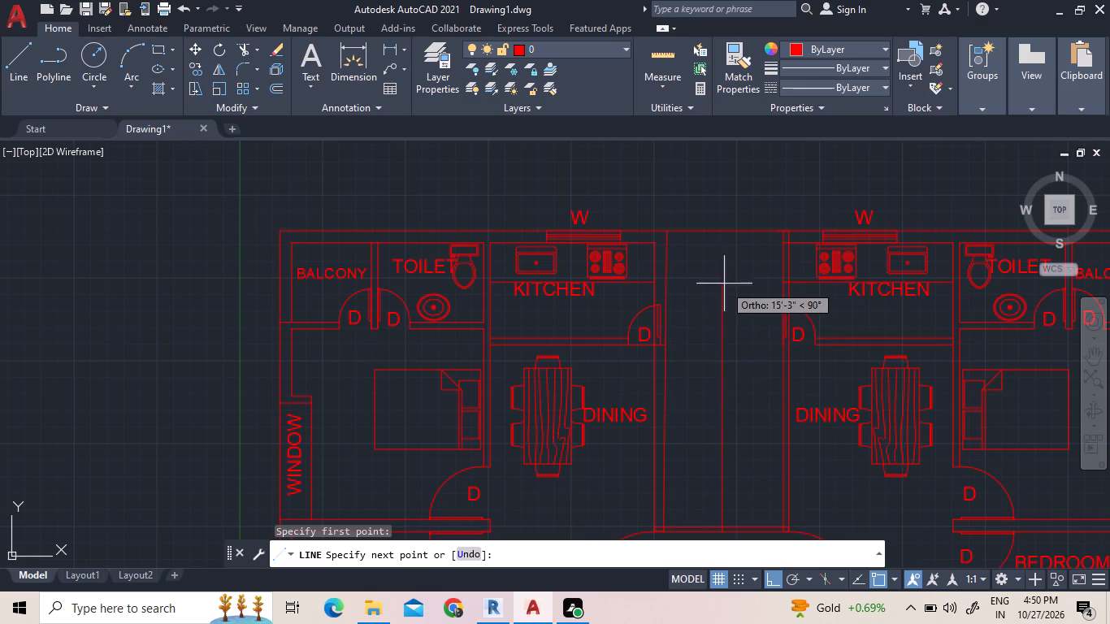
scroll(716, 228, "up", 3)
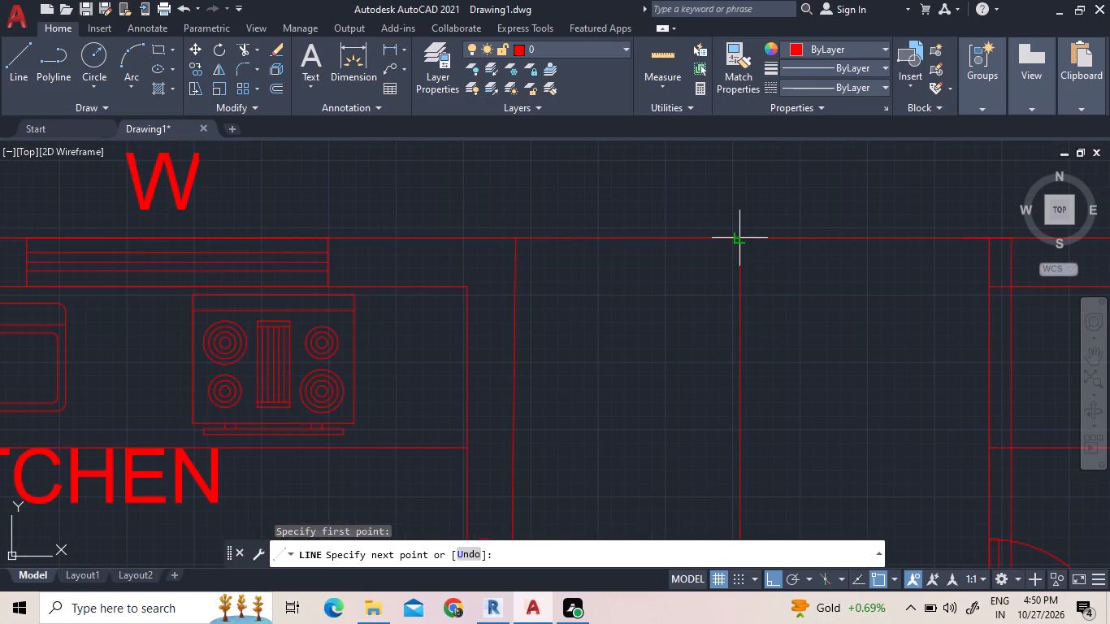
left_click(739, 236)
right_click(739, 205)
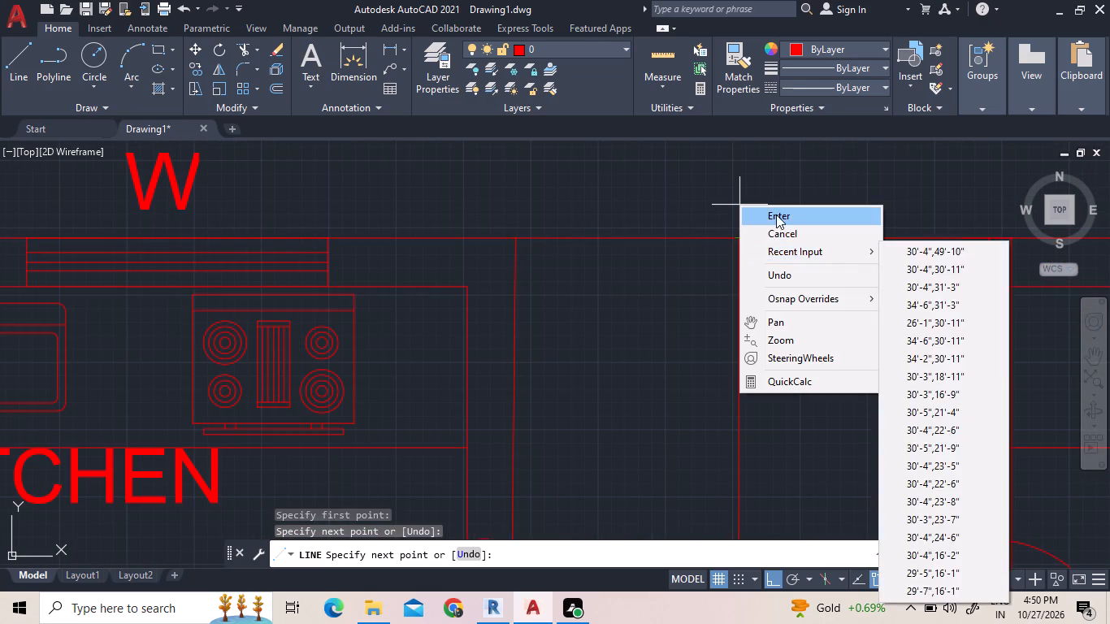
left_click(776, 214)
Offset the shaft's vertical centre line 2" toward the right flat to form a thin divider.
scroll(758, 220, "down", 1)
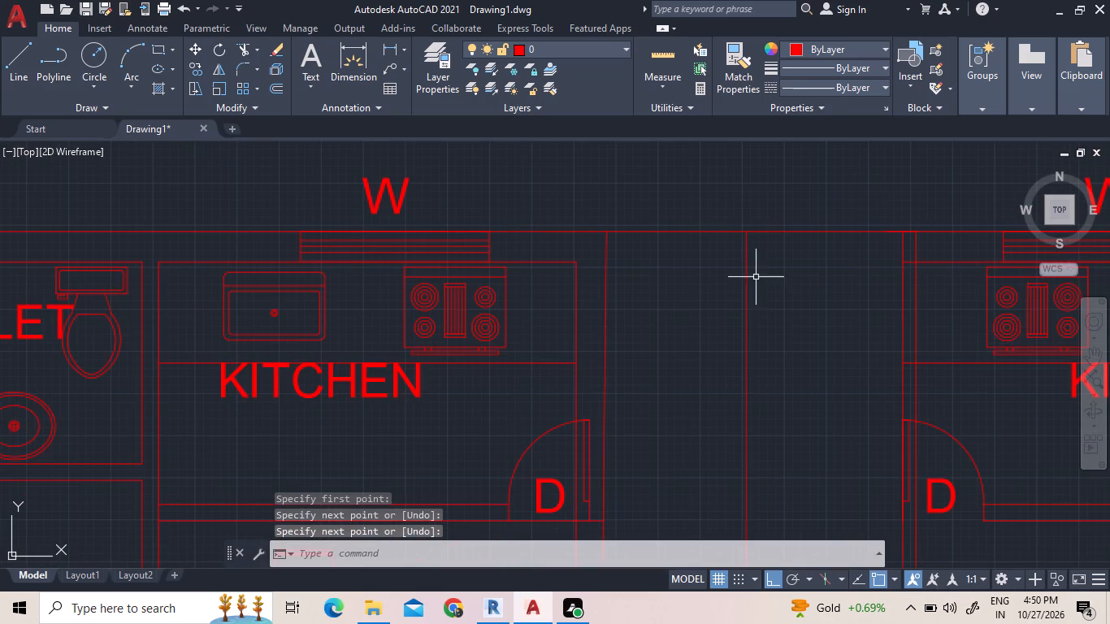
left_click(278, 97)
left_click(276, 80)
key("0")
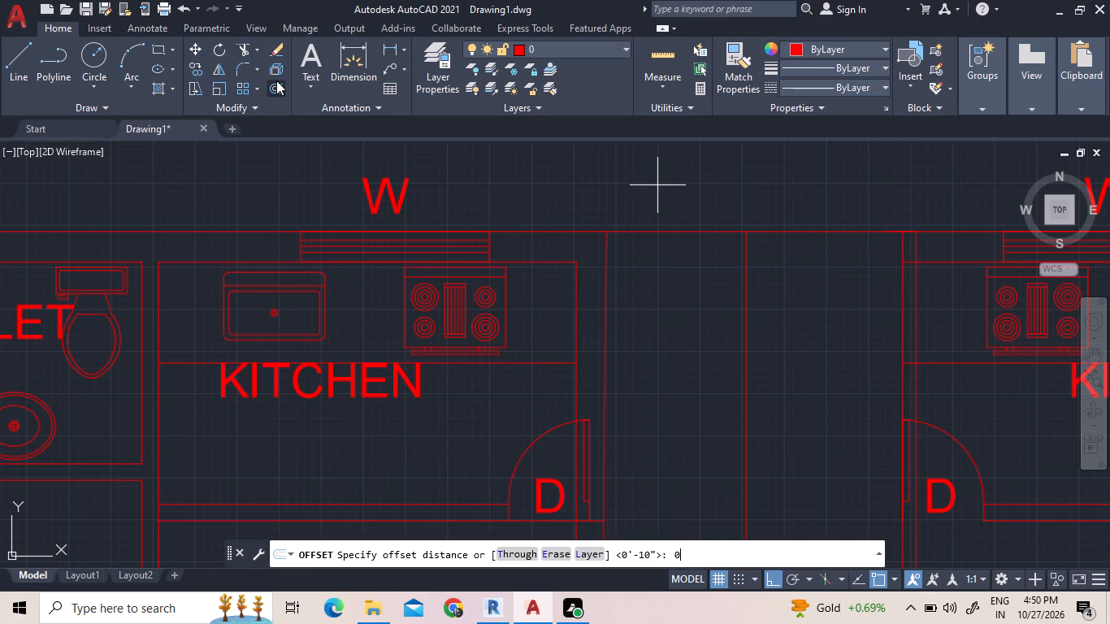
key("BackSpace")
key("BackSpace")
key("2")
key("shift+quotedbl")
key("Return")
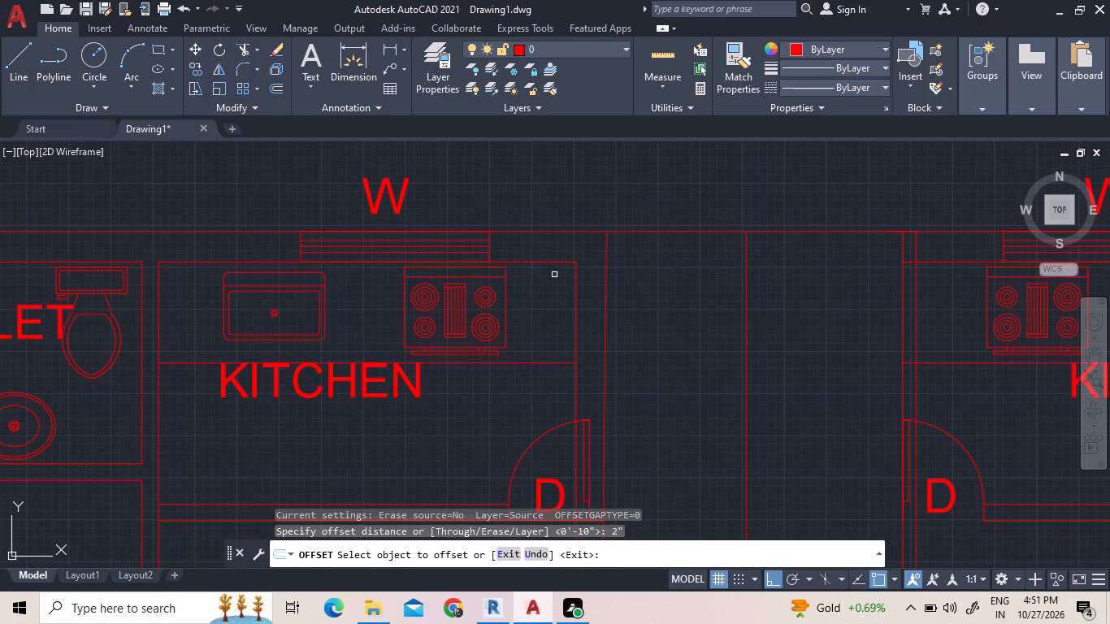
left_click(746, 327)
left_click(758, 333)
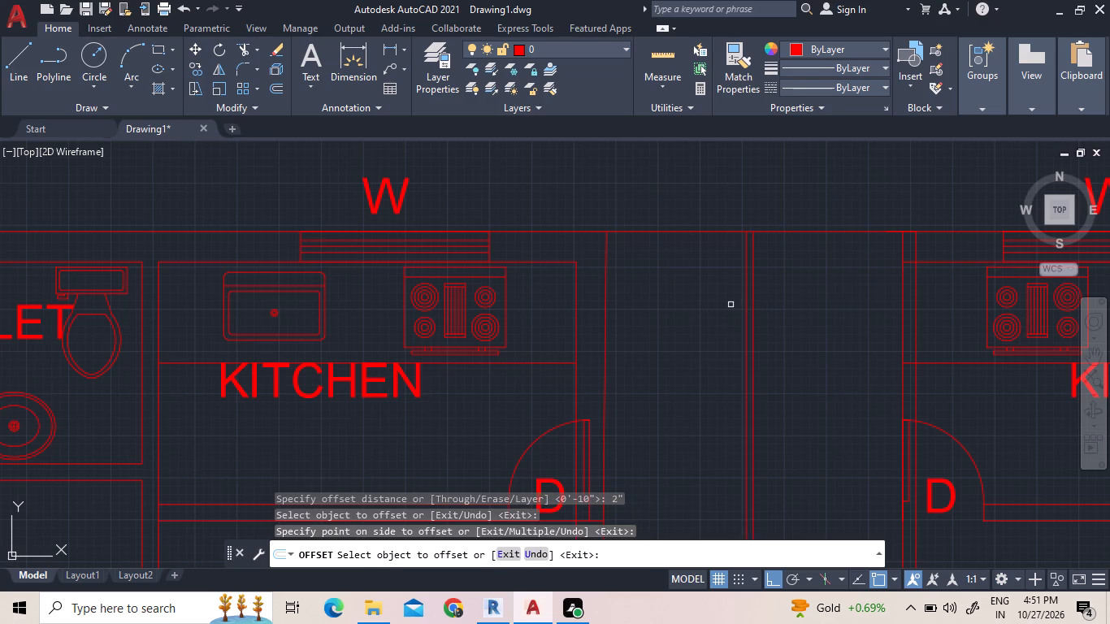
Draw a horizontal rectangle hanging from the outer wall line, roughly centred on the divider's upper end.
scroll(718, 312, "down", 2)
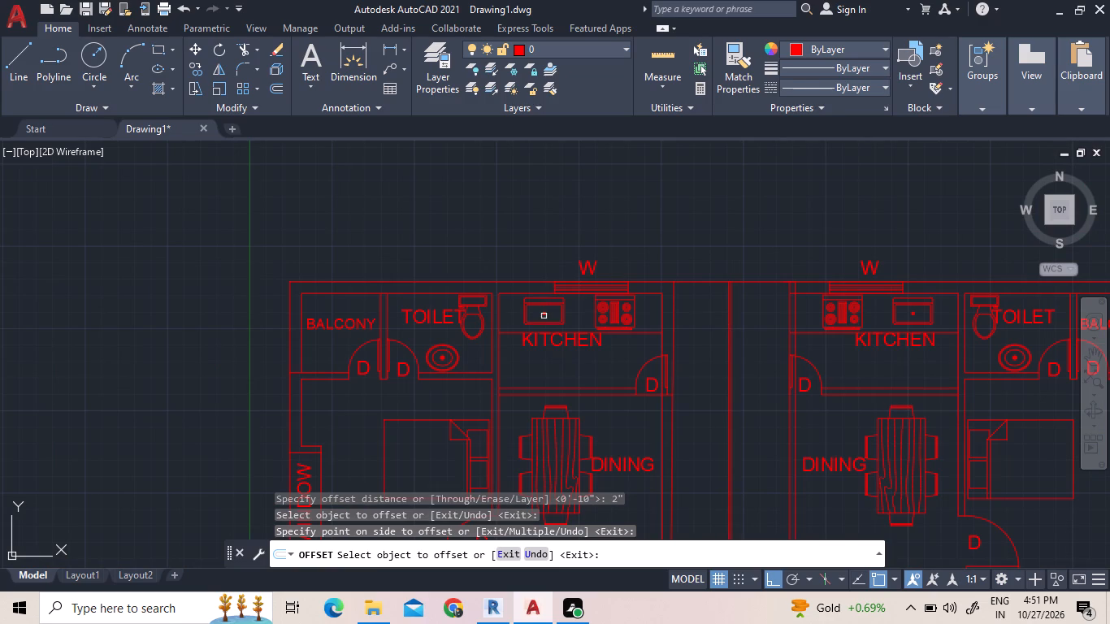
left_click(160, 46)
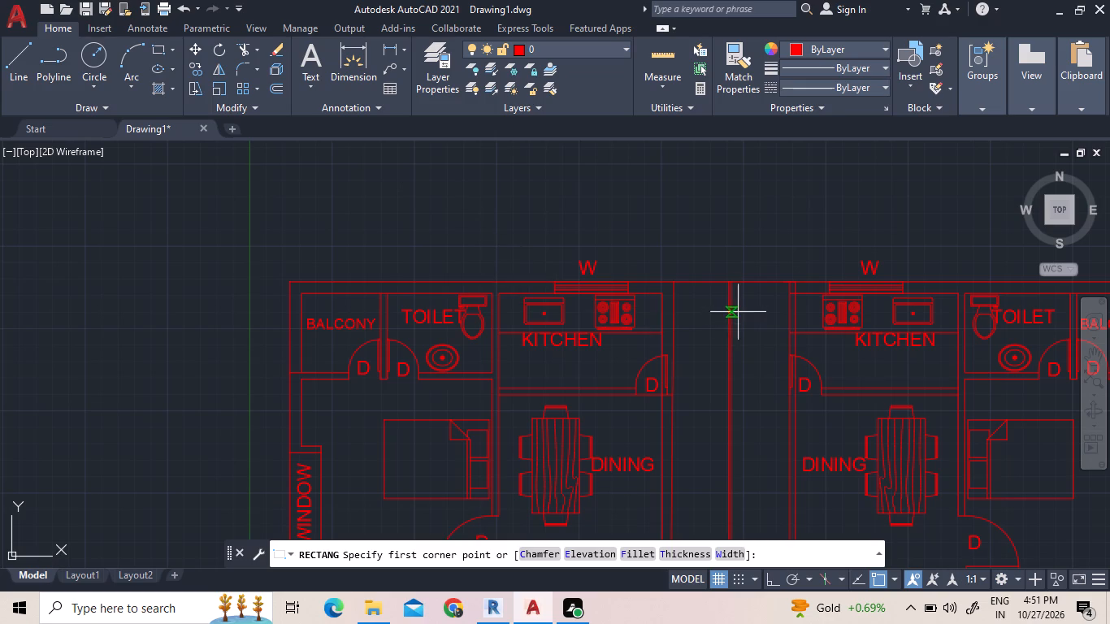
scroll(739, 306, "up", 2)
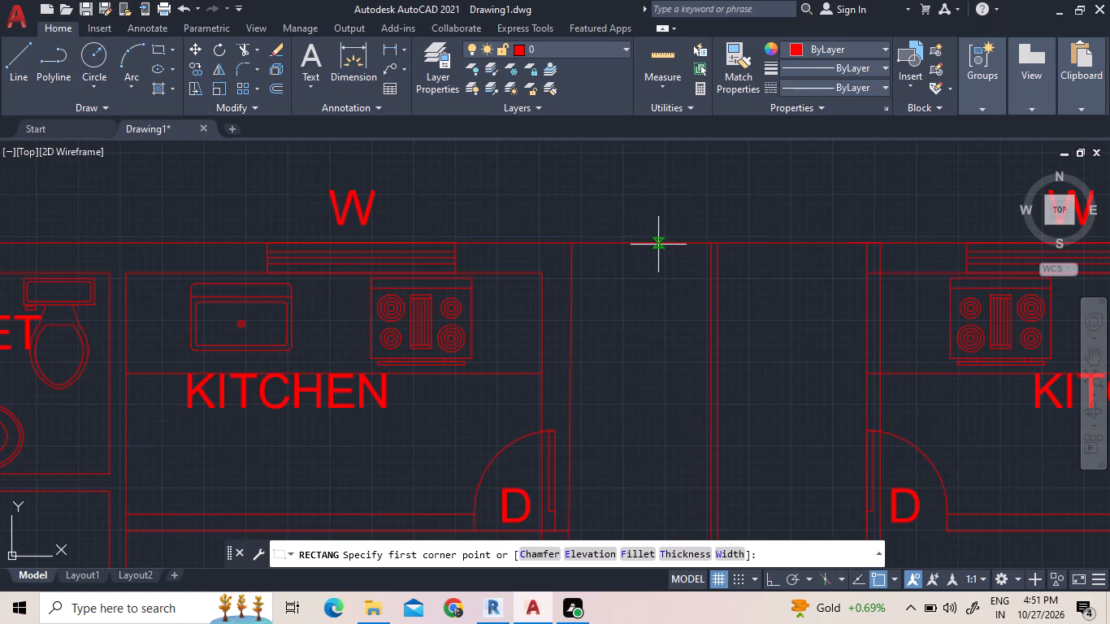
left_click(658, 242)
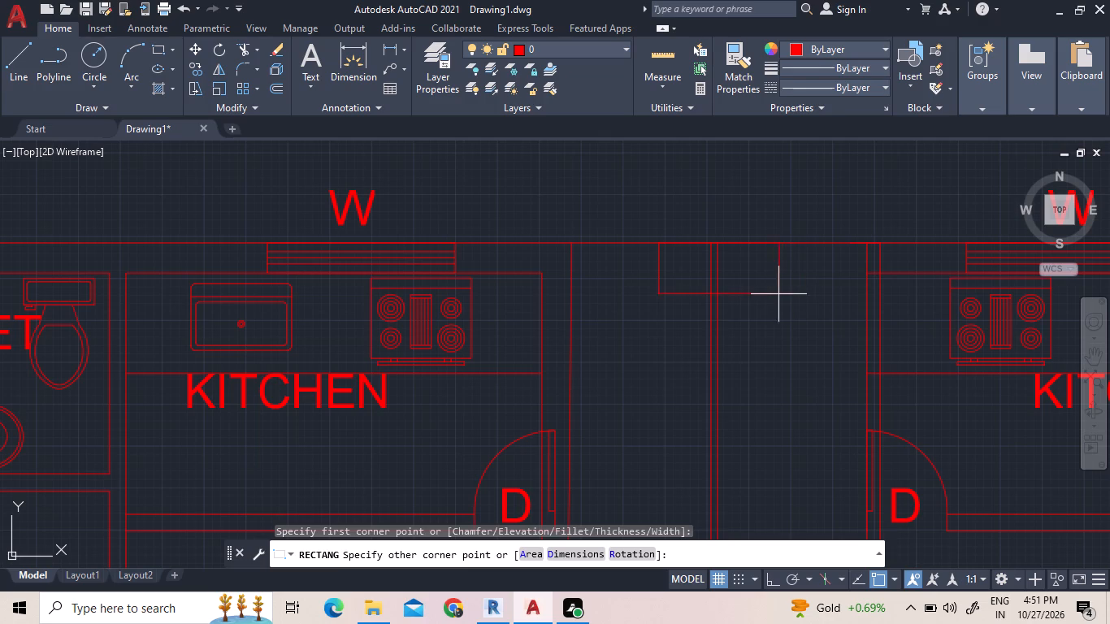
left_click(767, 294)
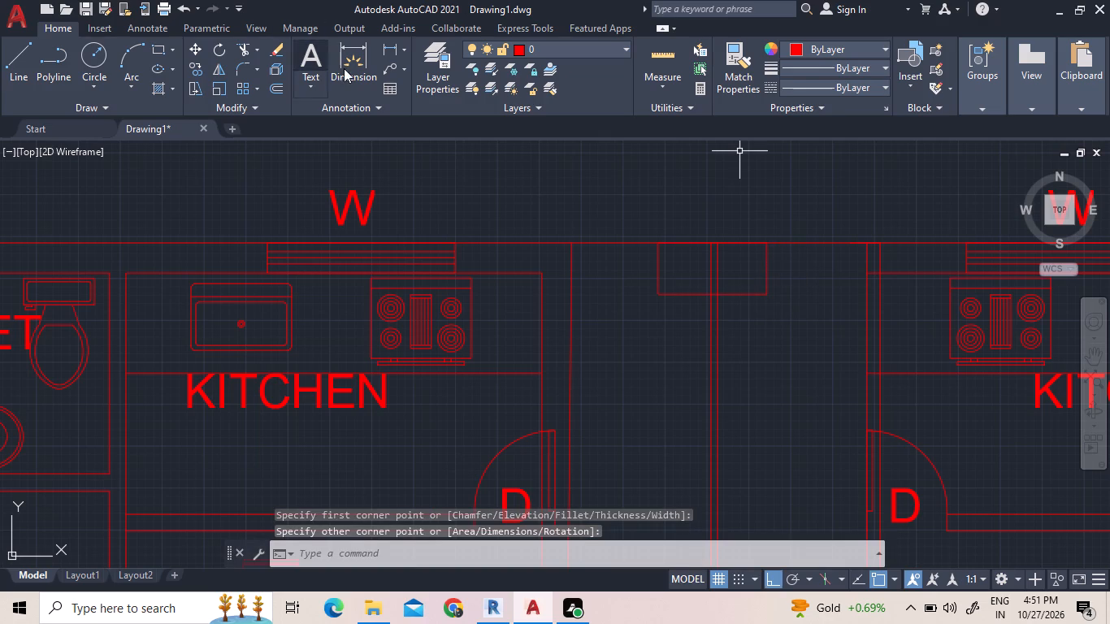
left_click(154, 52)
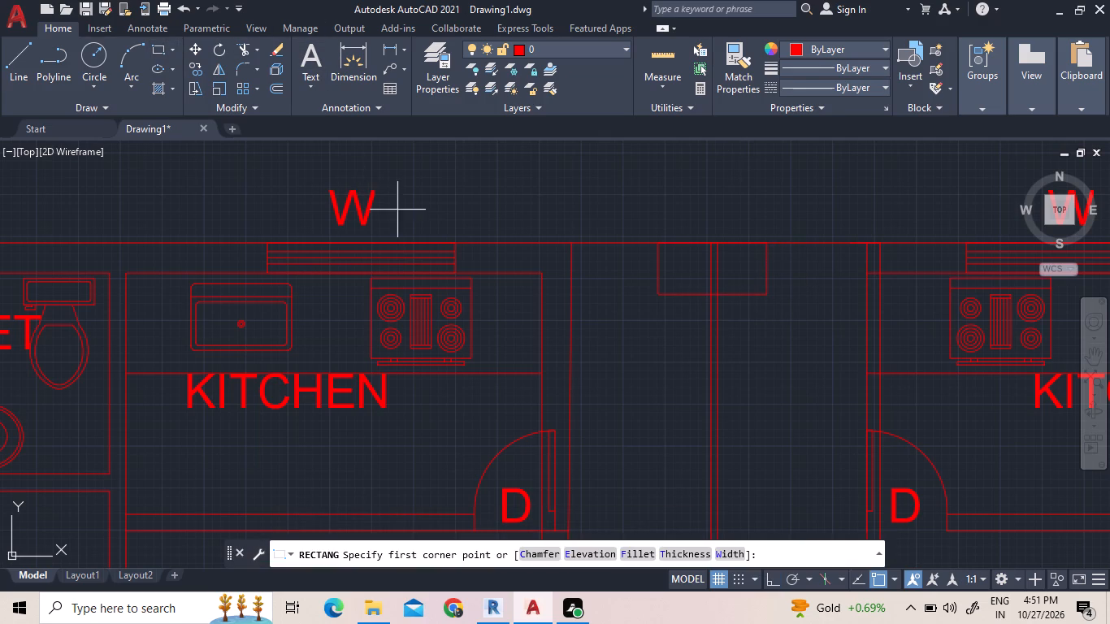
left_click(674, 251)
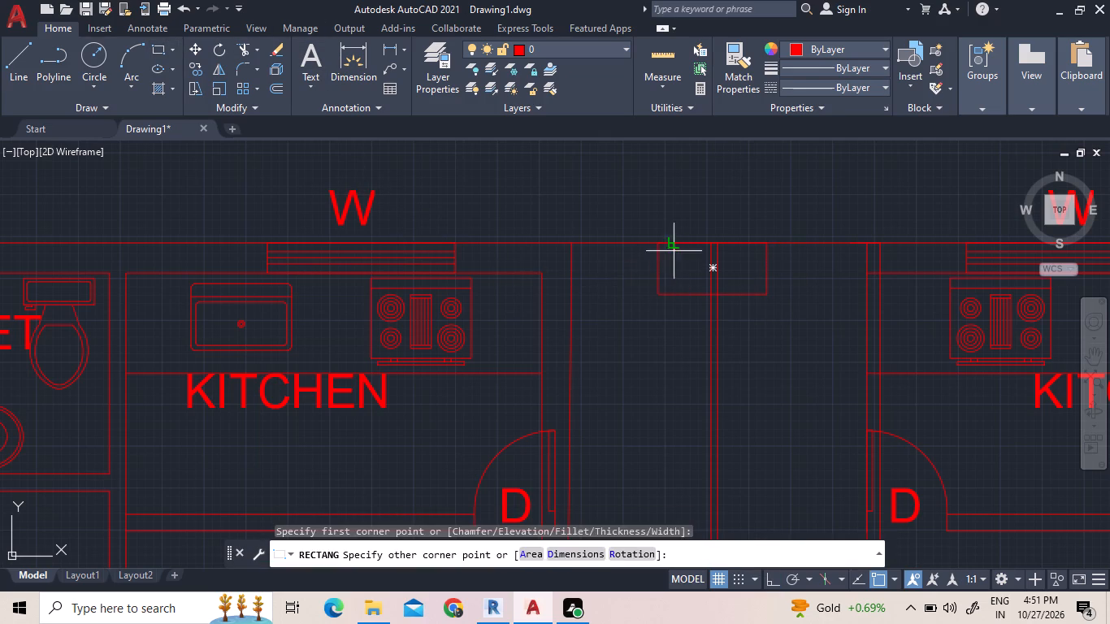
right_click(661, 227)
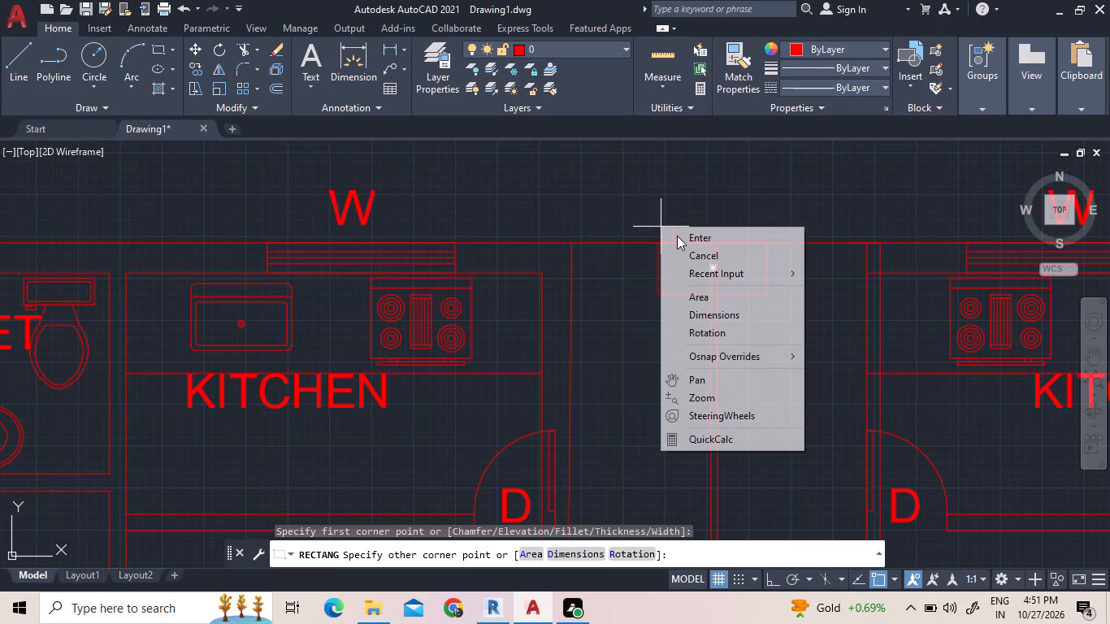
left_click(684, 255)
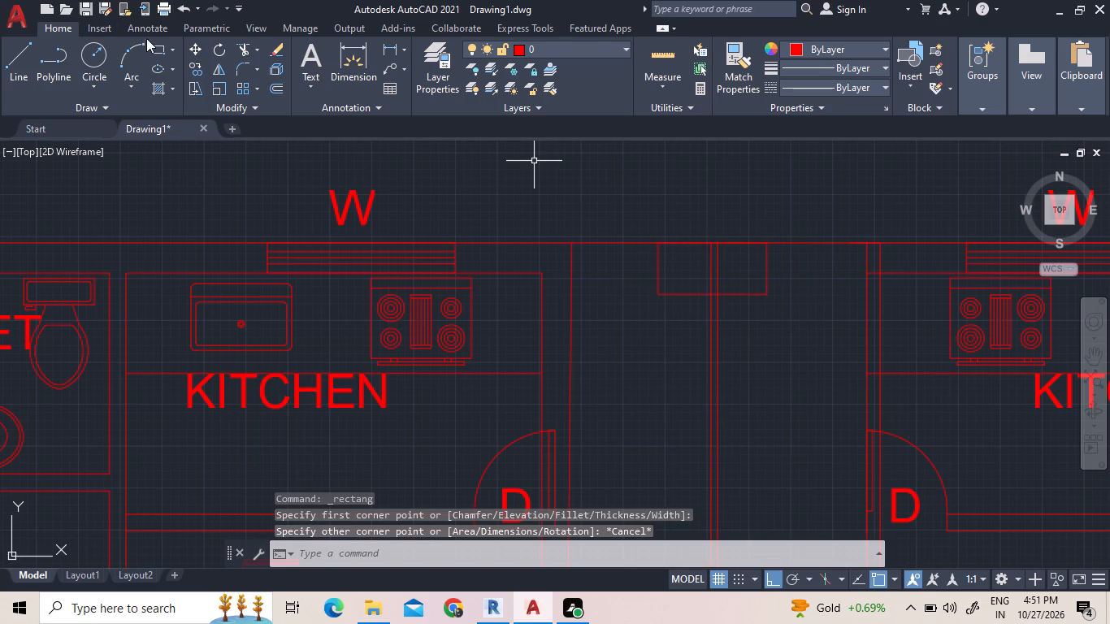
Draw a smaller rectangle inside the one at the divider's upper end, leaving a margin on all sides.
left_click(162, 48)
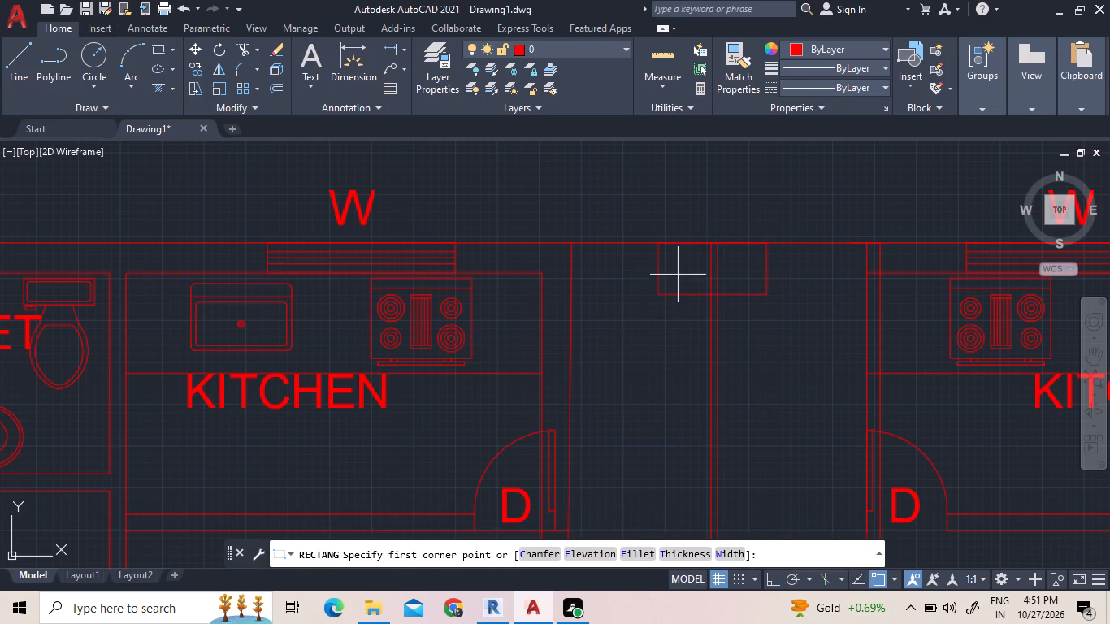
left_click(671, 257)
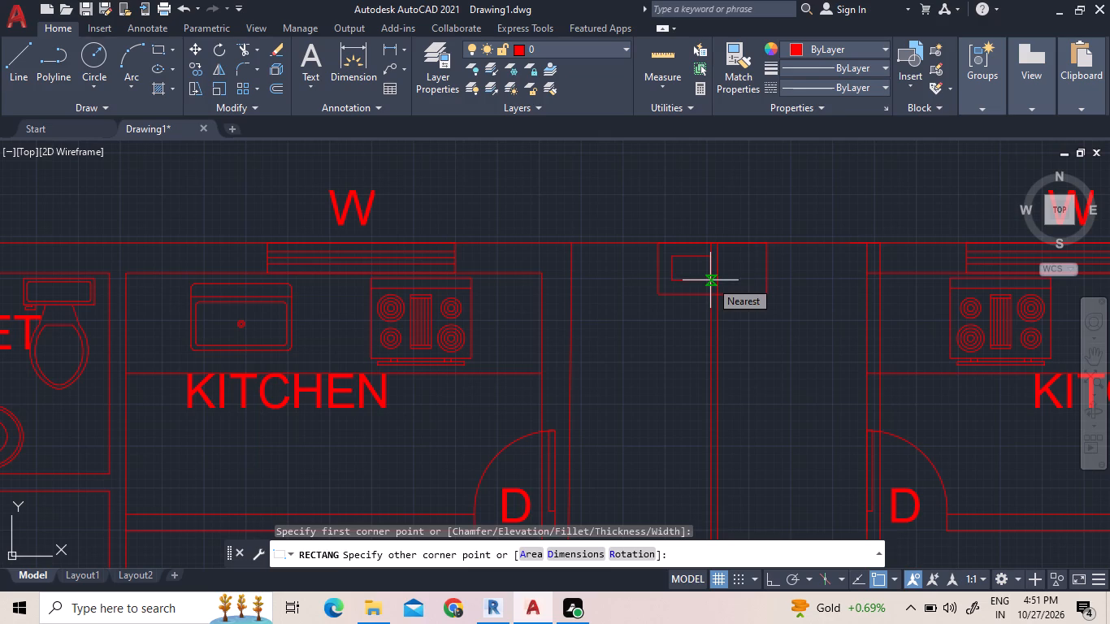
left_click(754, 282)
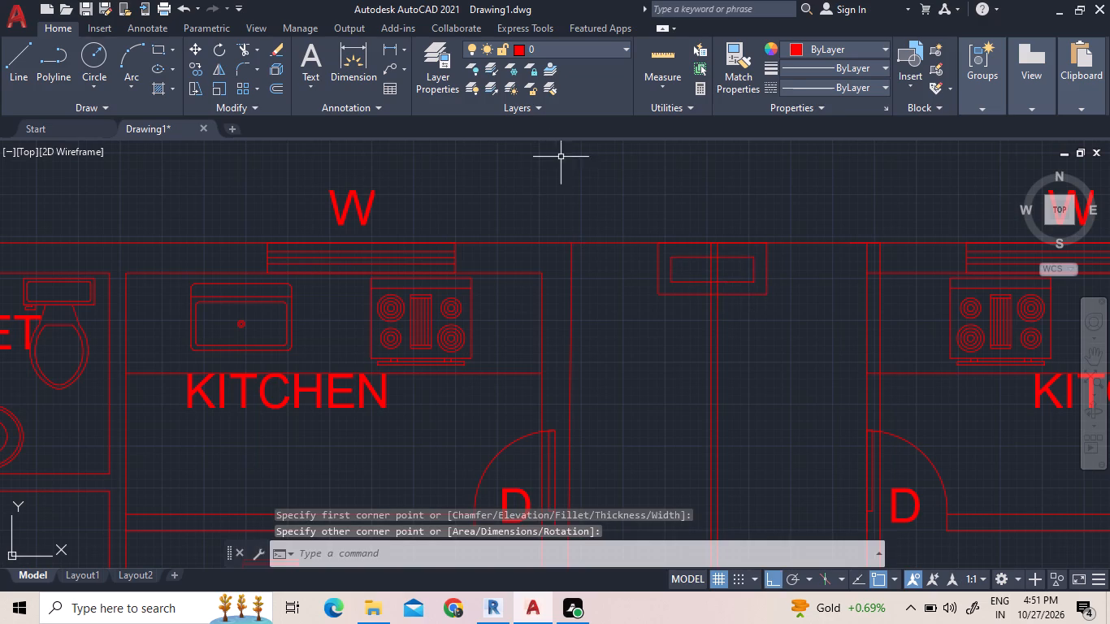
Draw a small rectangle from the inner rectangle's lower edge down to the outer rectangle's lower edge, straddling the divider lines.
left_click(160, 54)
left_click(694, 284)
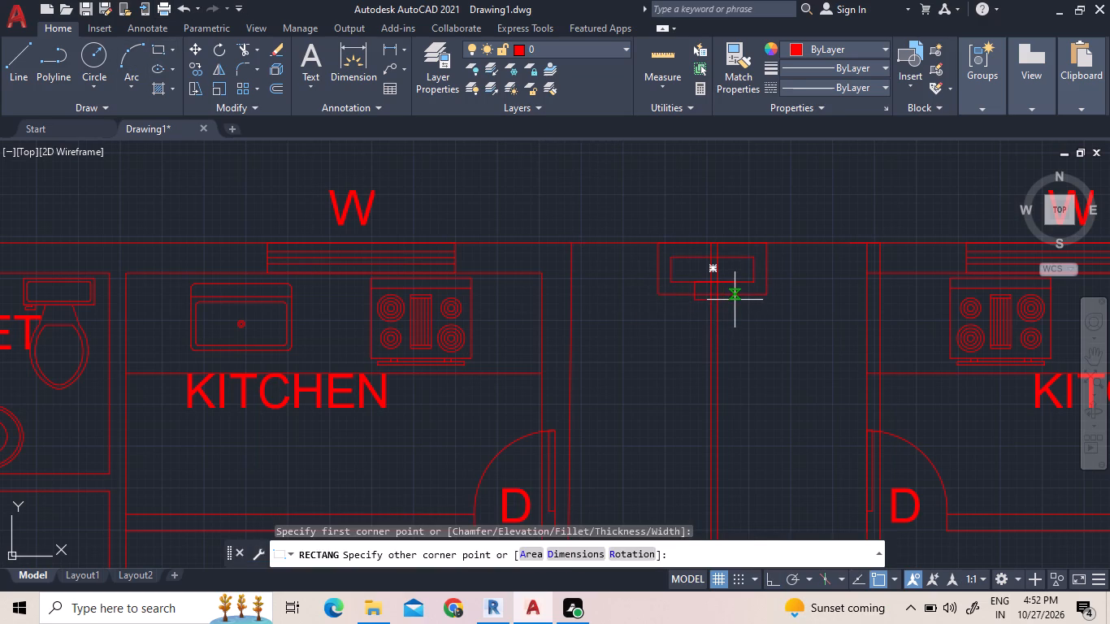
scroll(734, 292, "up", 3)
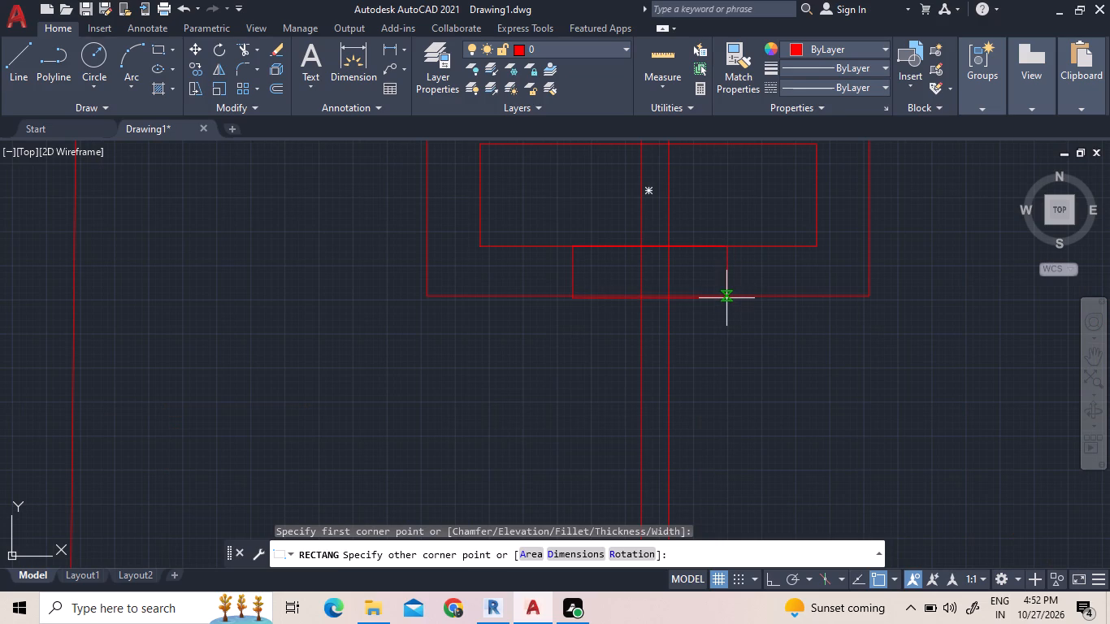
left_click(727, 298)
Trim away both divider lines inside the nested rectangles, from the outer wall line down to the outer rectangle's lower edge.
scroll(727, 220, "down", 1)
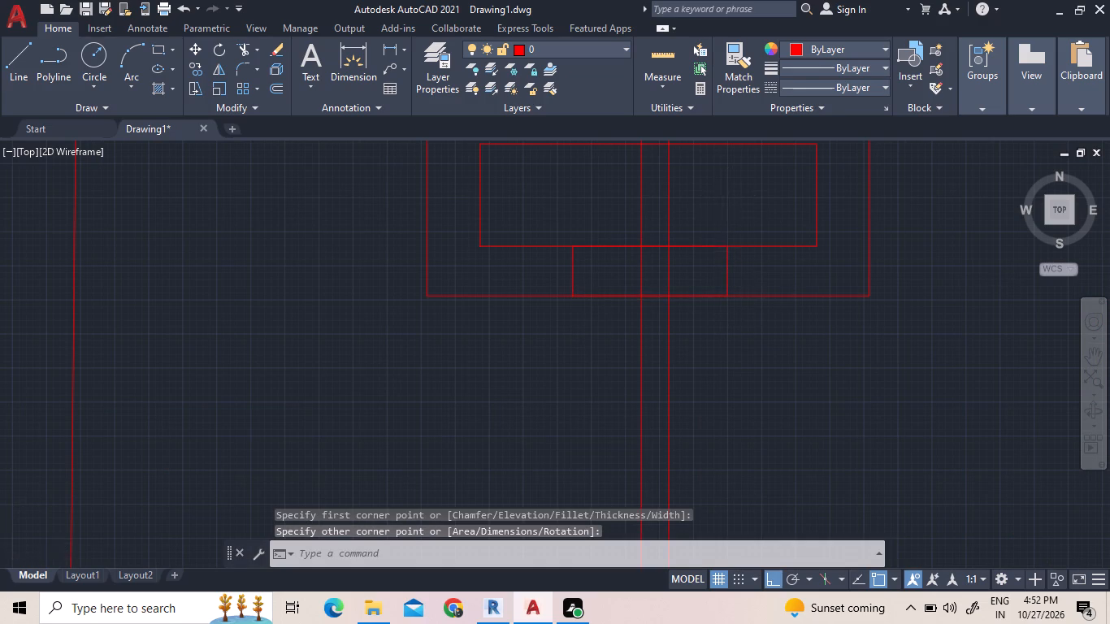
scroll(727, 220, "down", 1)
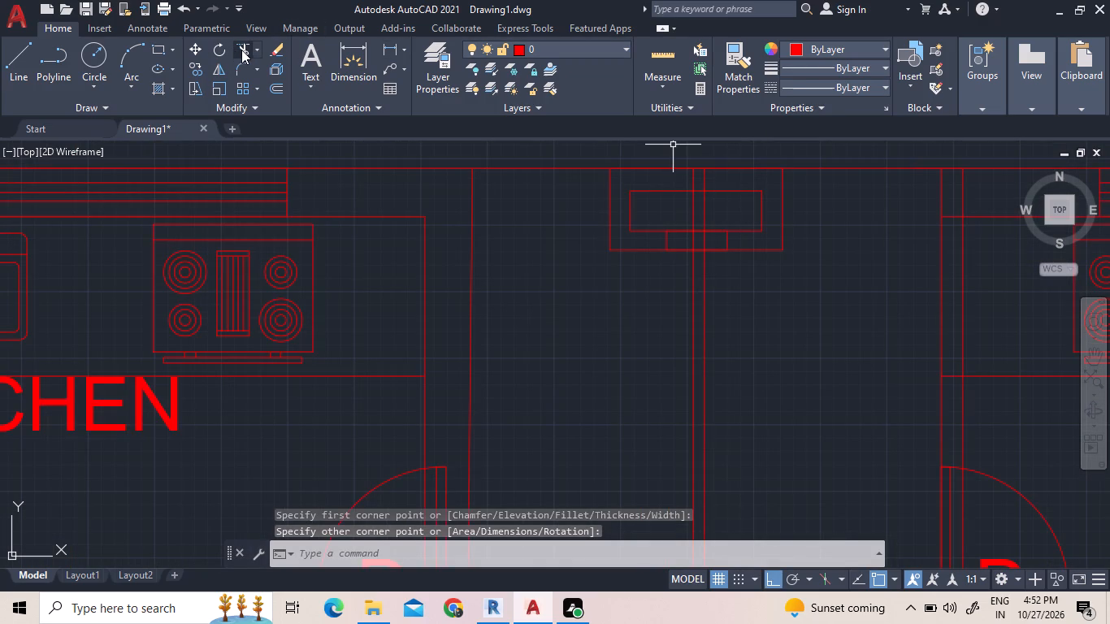
left_click(241, 50)
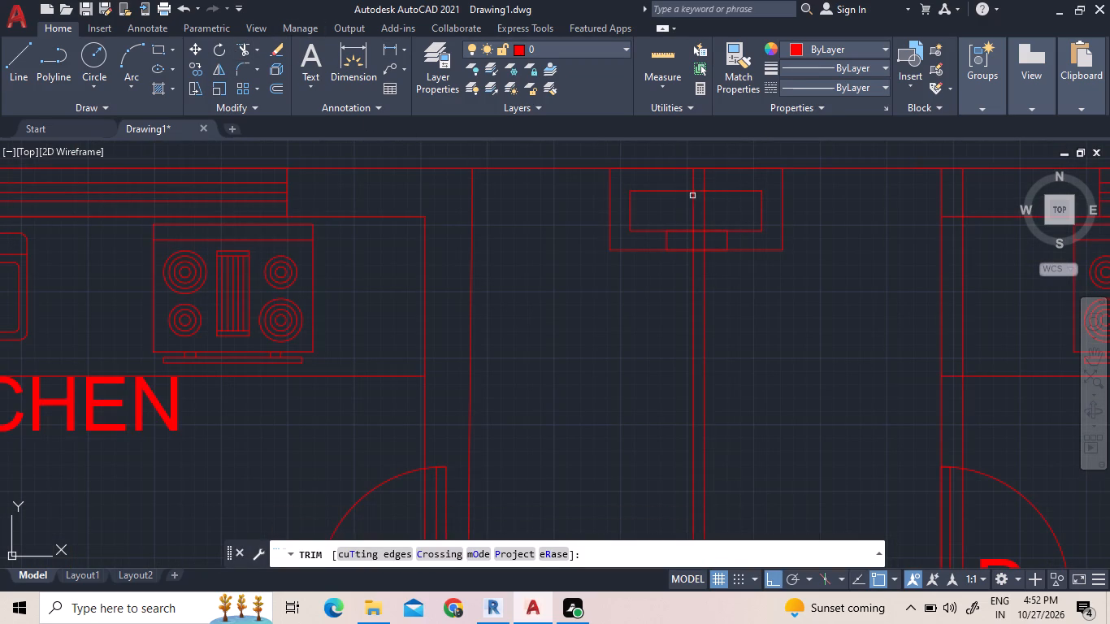
left_click(692, 175)
left_click(704, 180)
left_click(692, 197)
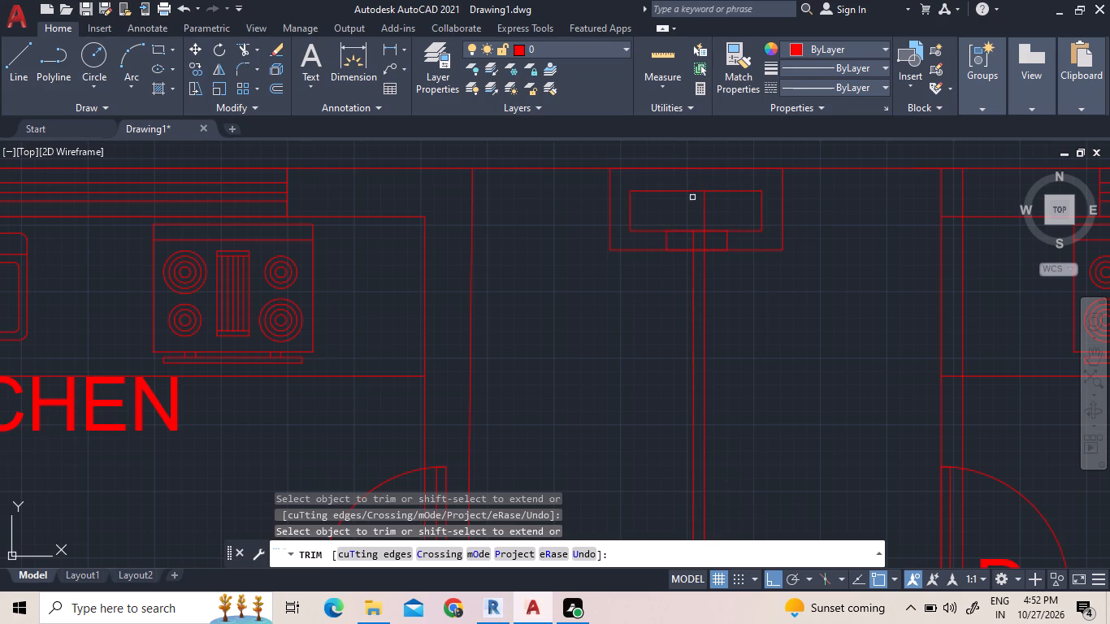
left_click(705, 201)
left_click(692, 237)
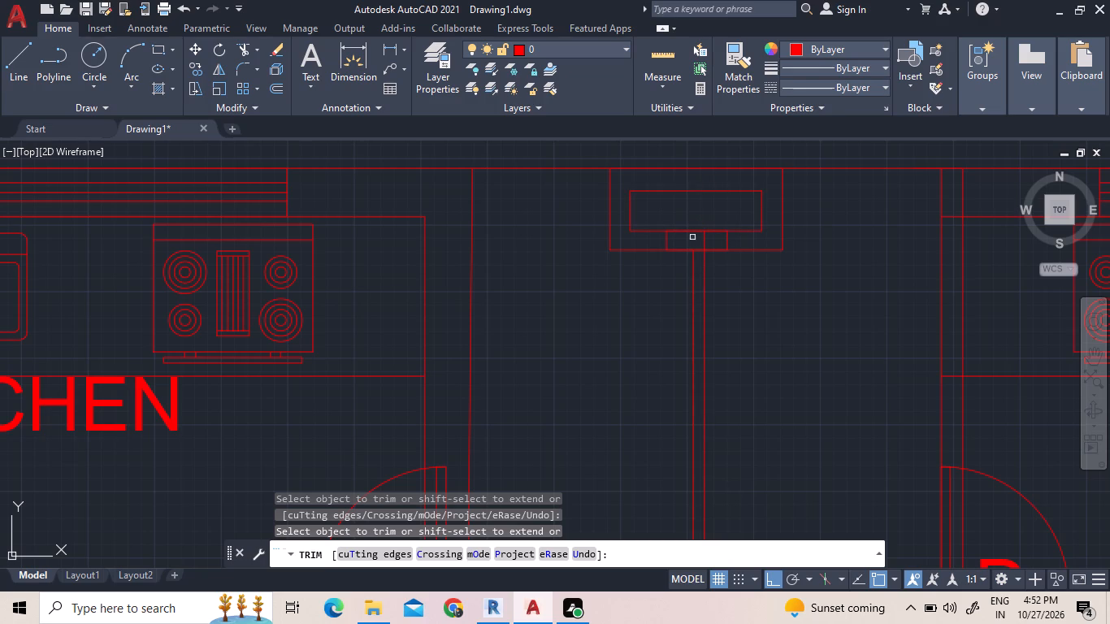
left_click(702, 238)
Set the Offset distance to 8'.
scroll(683, 236, "down", 2)
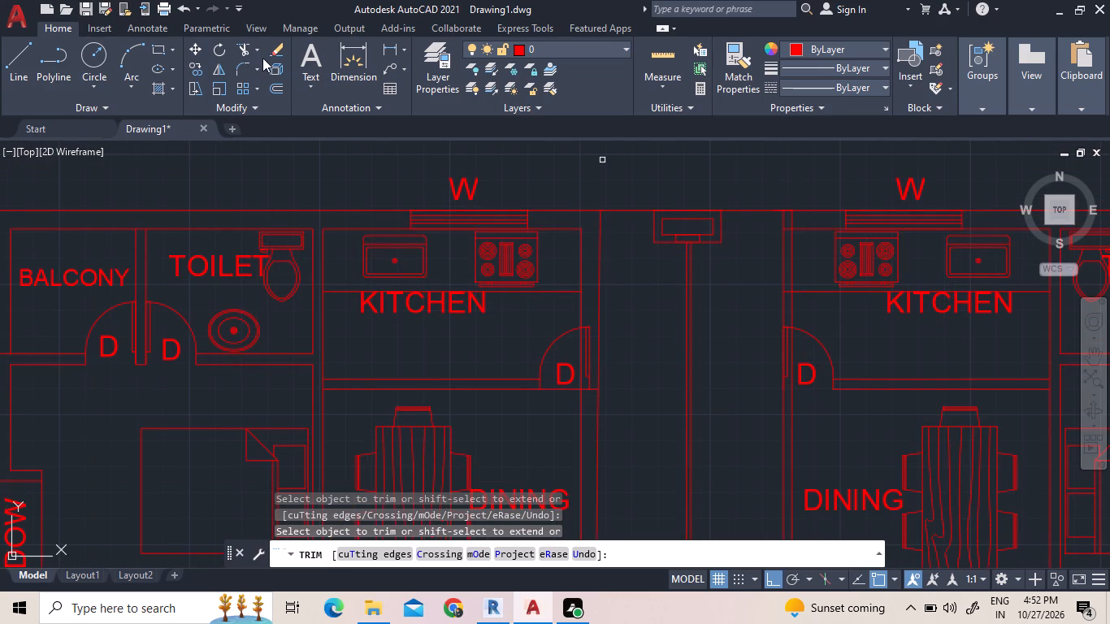
left_click(284, 95)
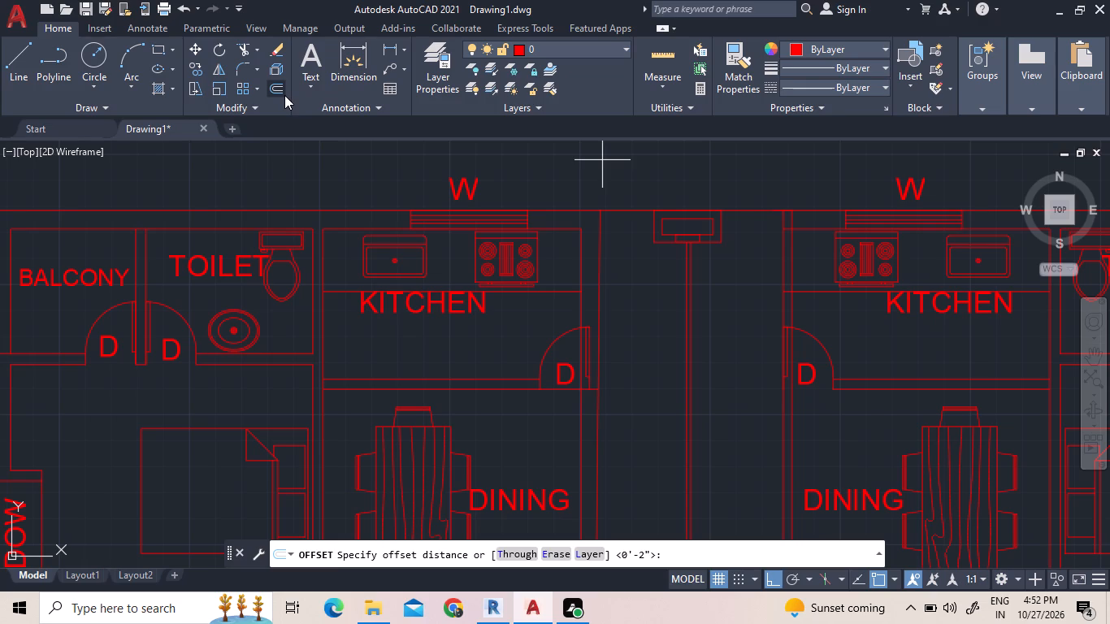
left_click(640, 212)
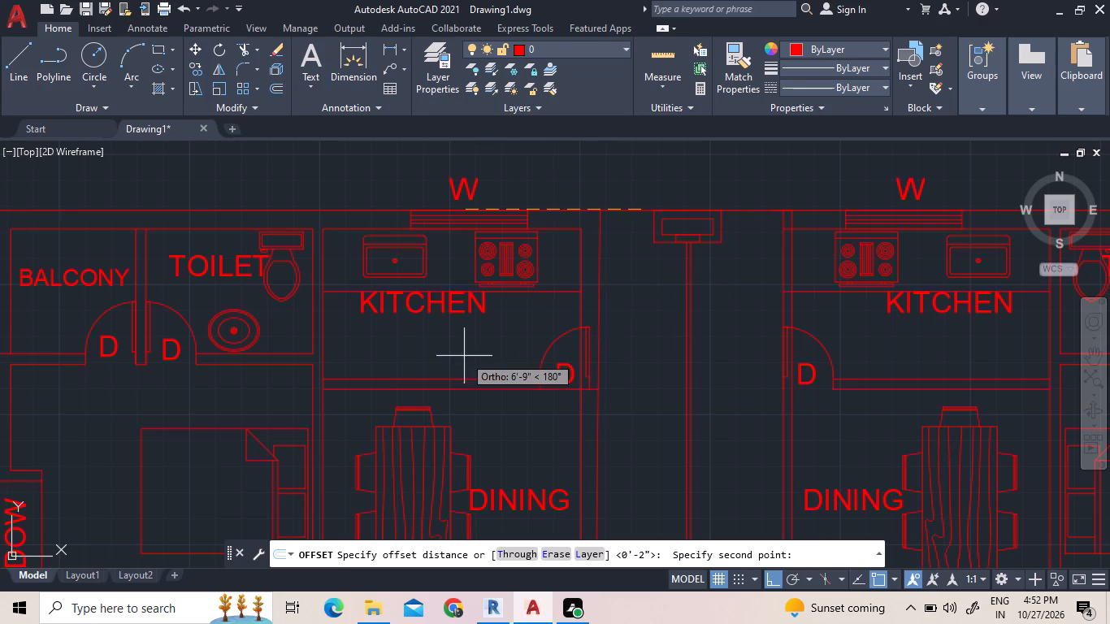
key("8")
key("apostrophe")
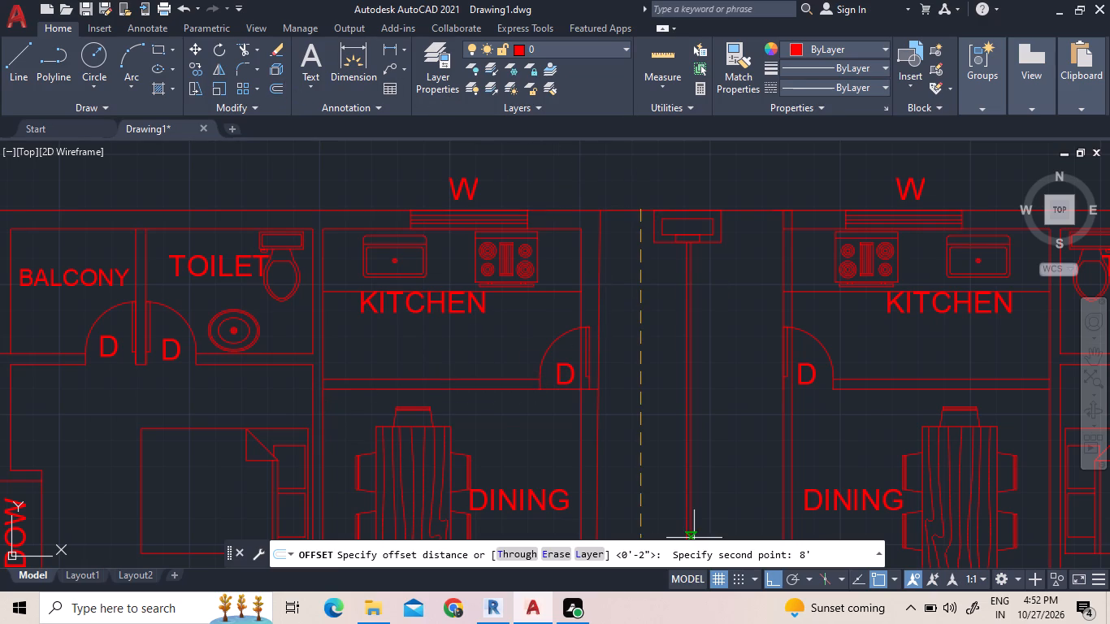
key("Return")
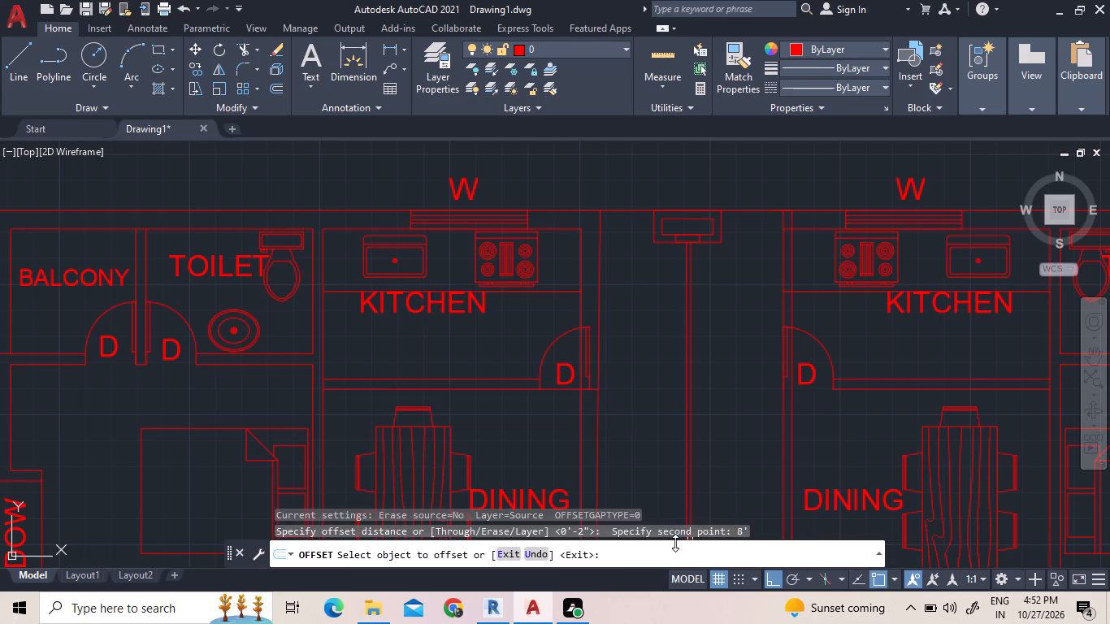
right_click(639, 181)
left_click(647, 194)
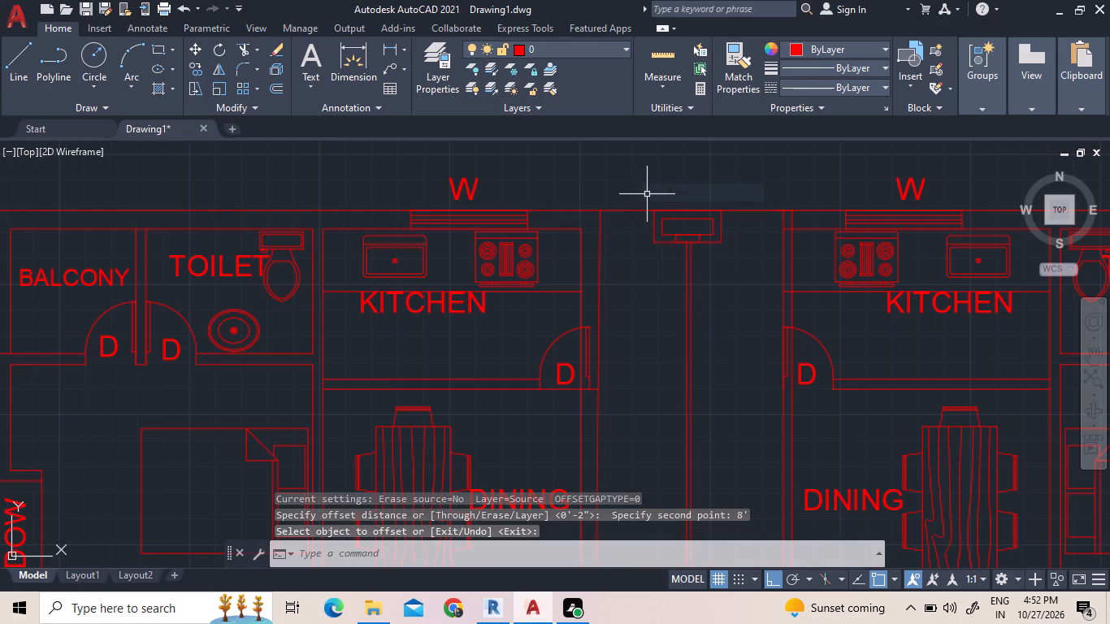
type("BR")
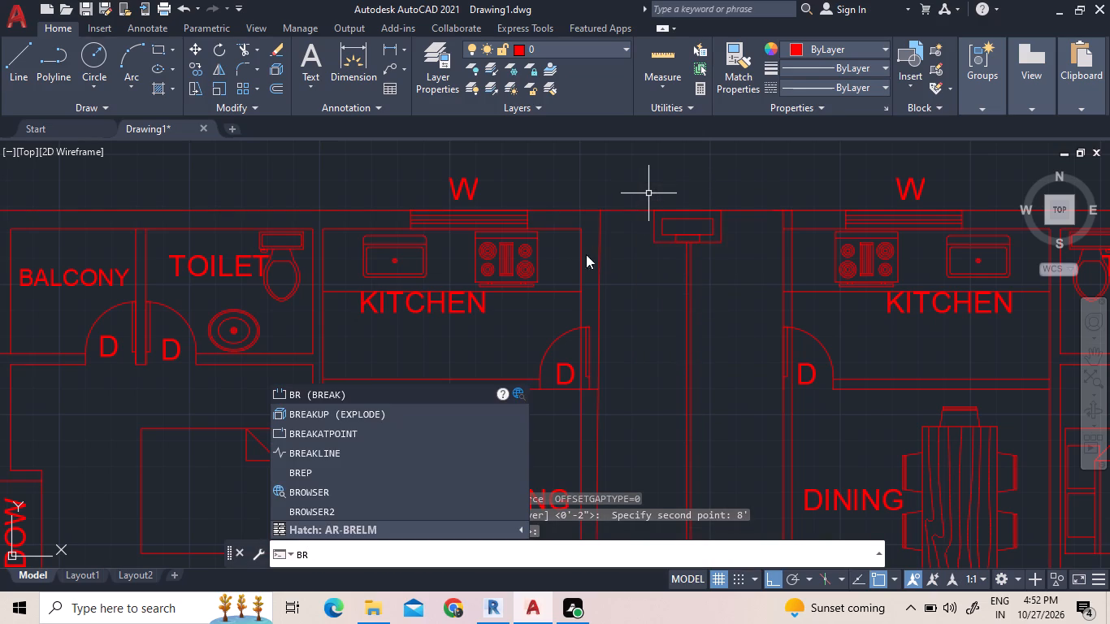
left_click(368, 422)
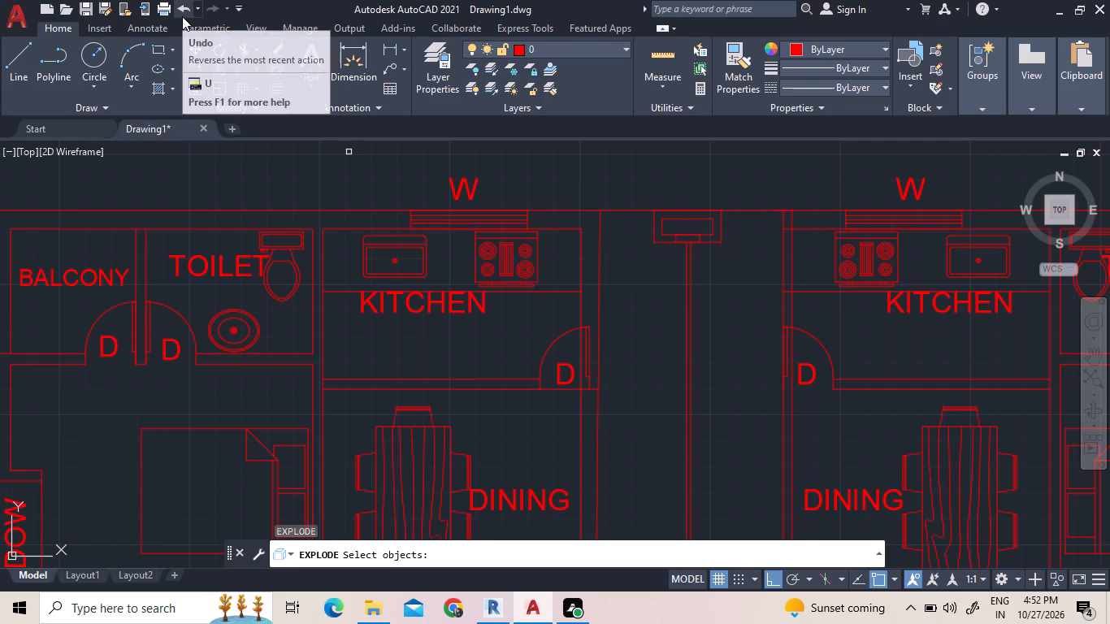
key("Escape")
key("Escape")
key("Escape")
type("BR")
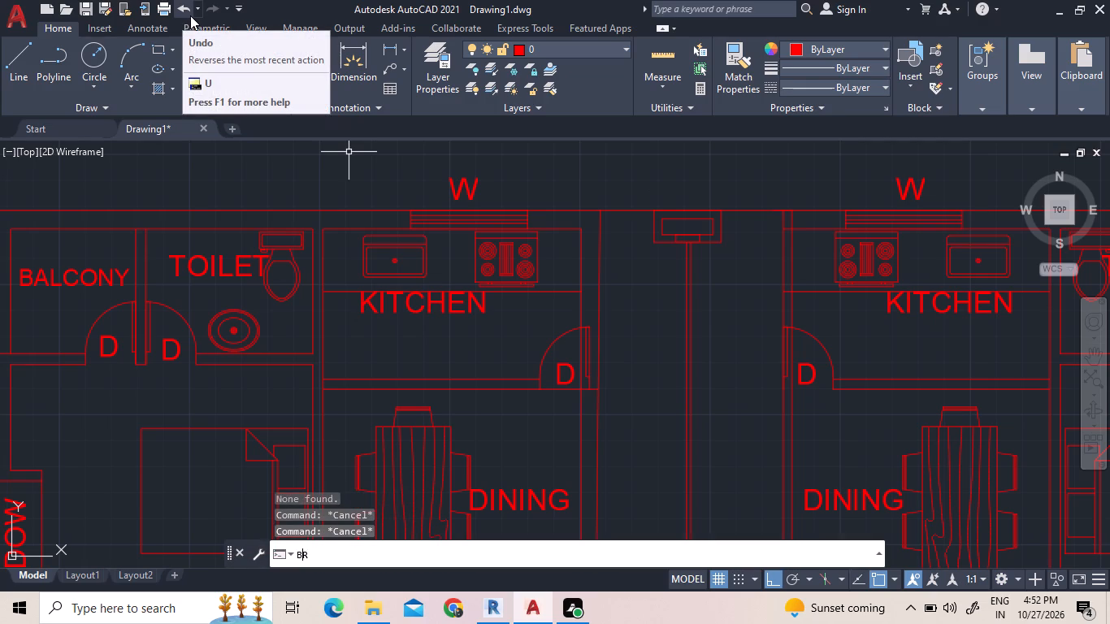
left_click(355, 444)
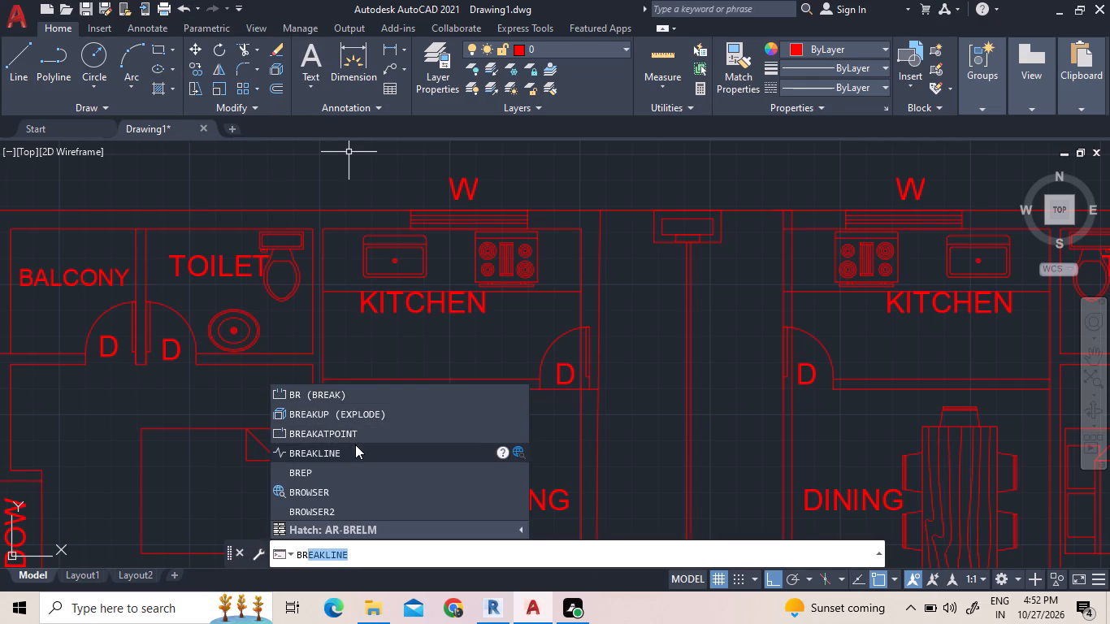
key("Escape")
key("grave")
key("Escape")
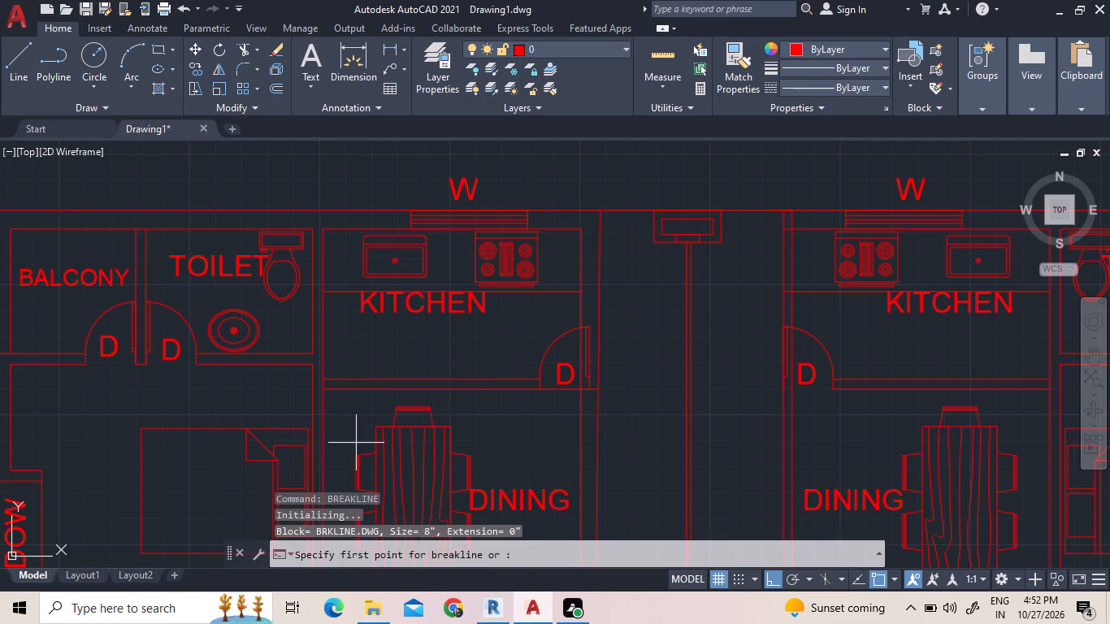
Break the outer wall line at the point where the shaft's left side line meets it.
key("b")
key("r")
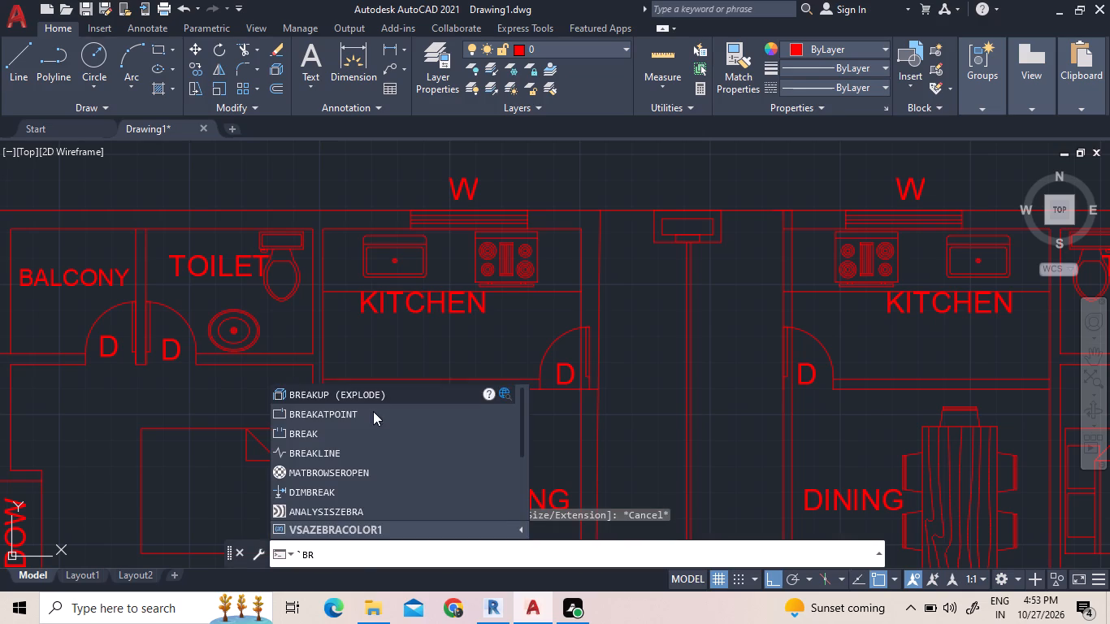
left_click(360, 414)
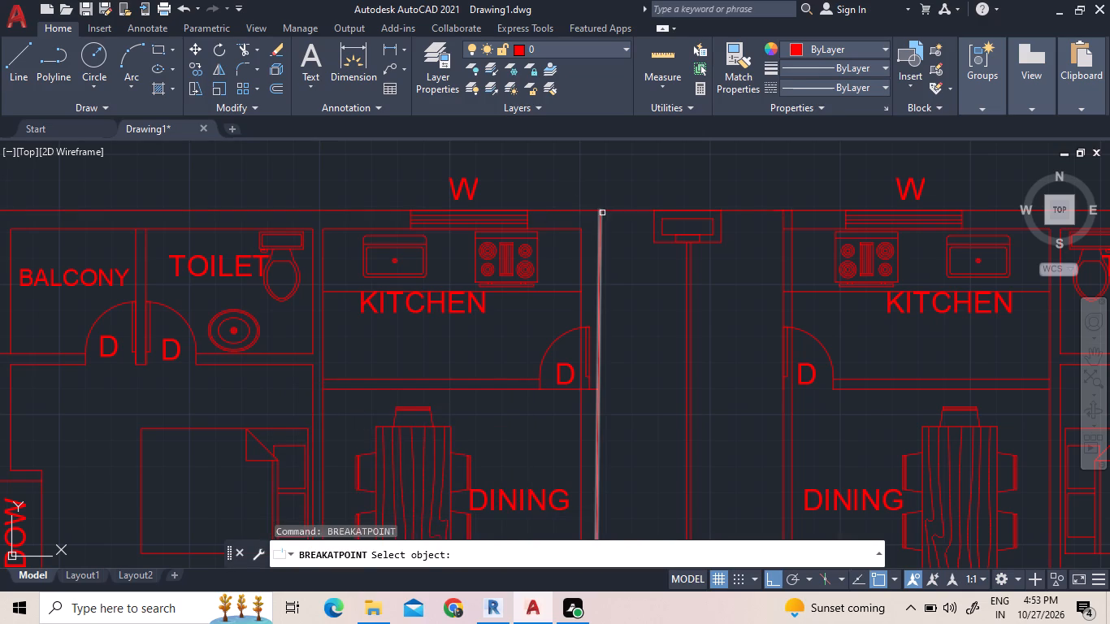
scroll(602, 213, "up", 3)
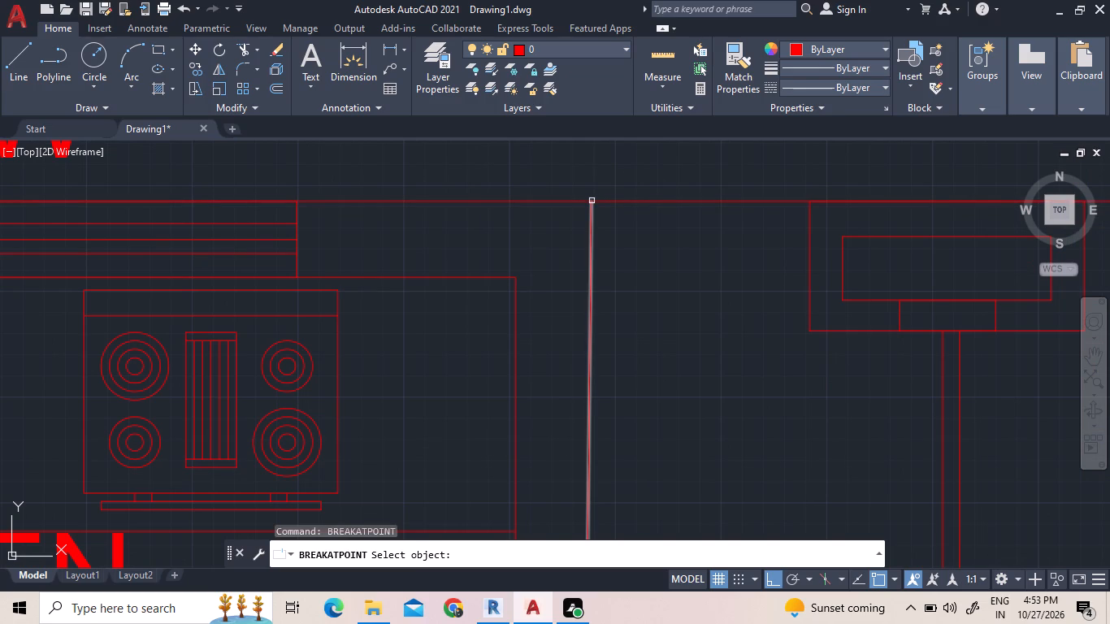
triple_click(594, 201)
double_click(594, 201)
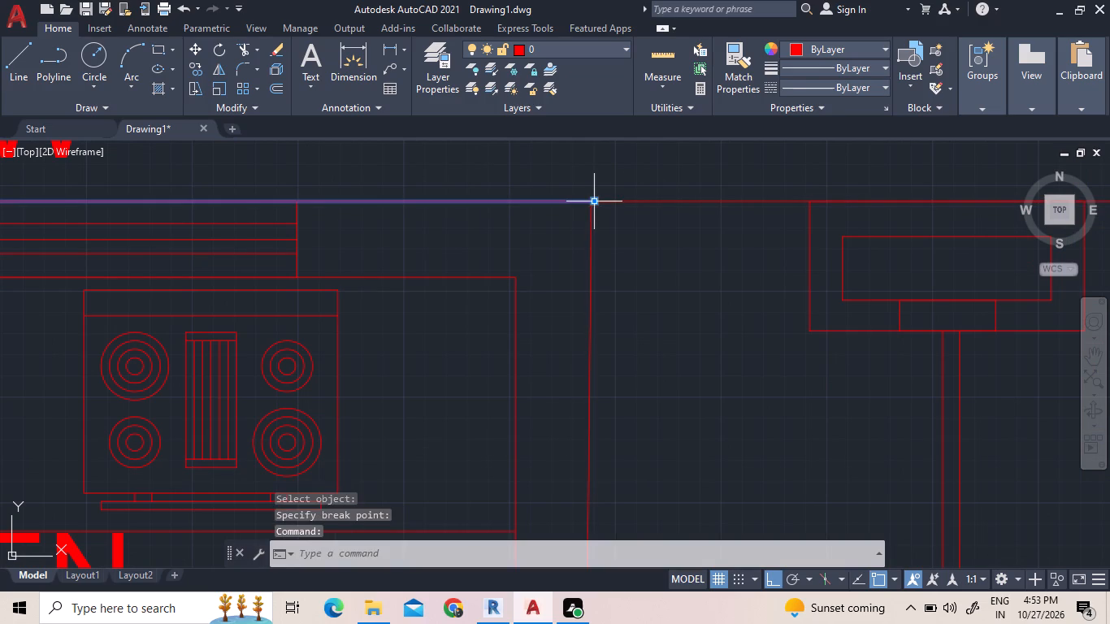
key("Escape")
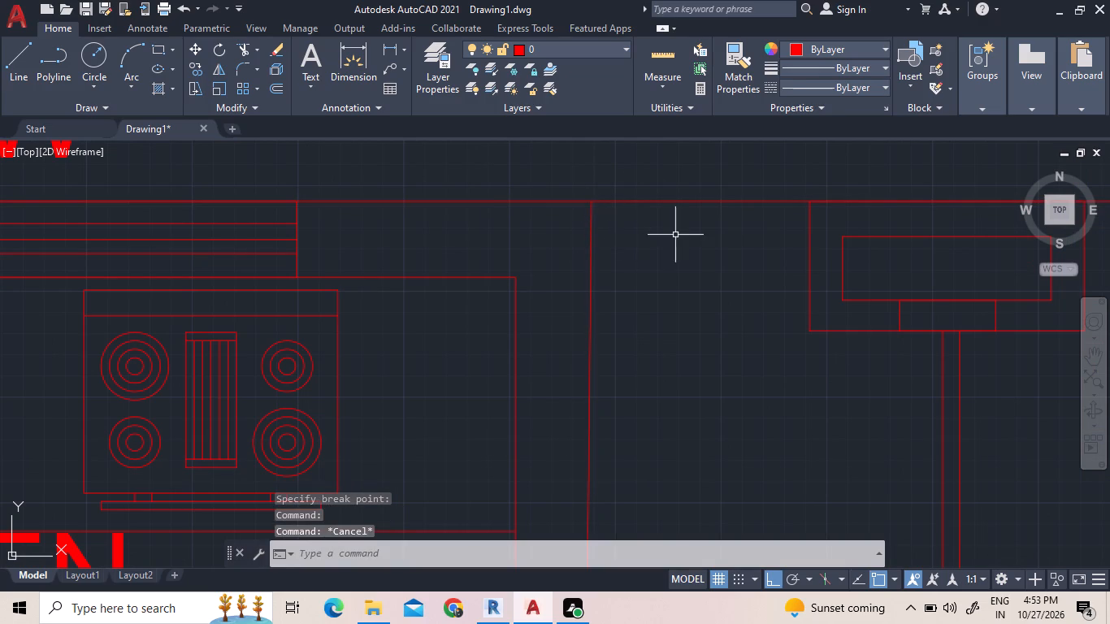
Offset the outer wall segment between the two flats 8' inward, across the shaft and its divider.
scroll(676, 235, "down", 2)
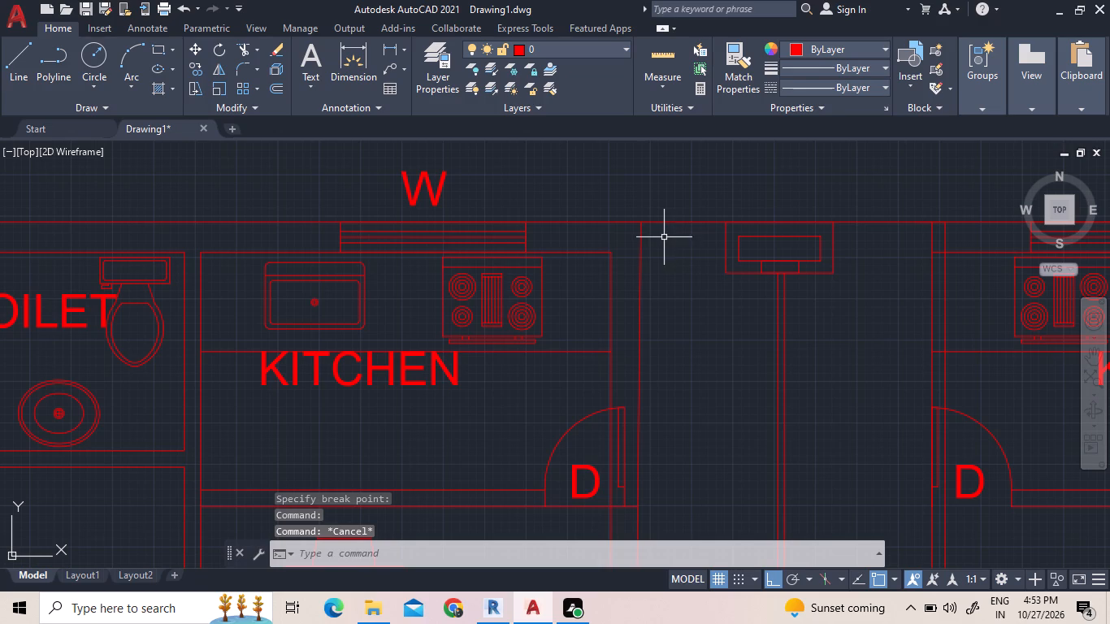
left_click(284, 92)
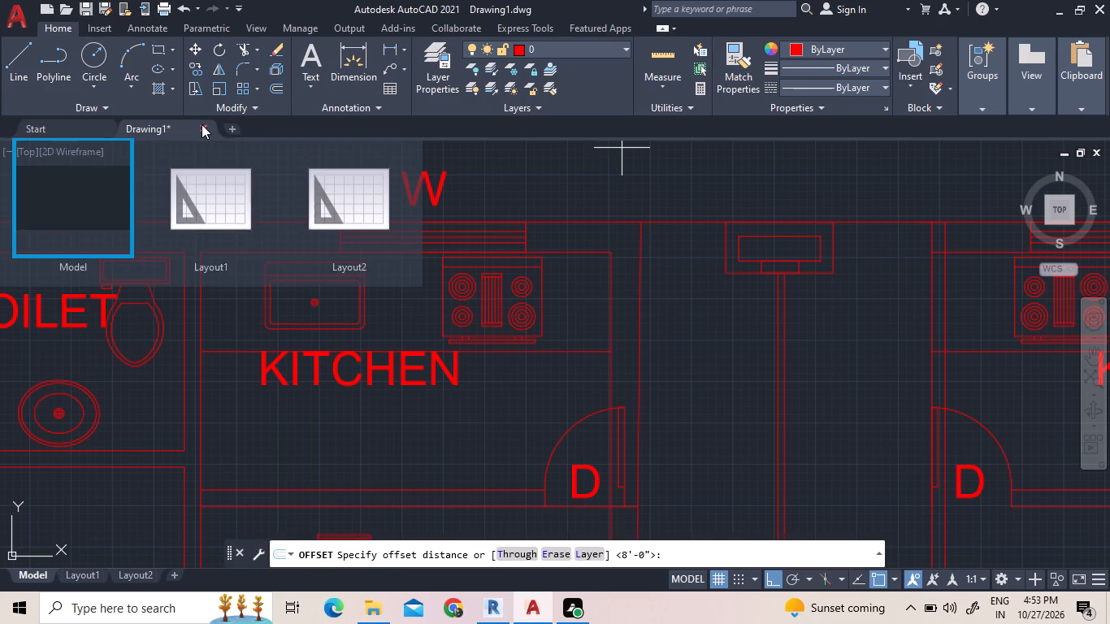
key("Return")
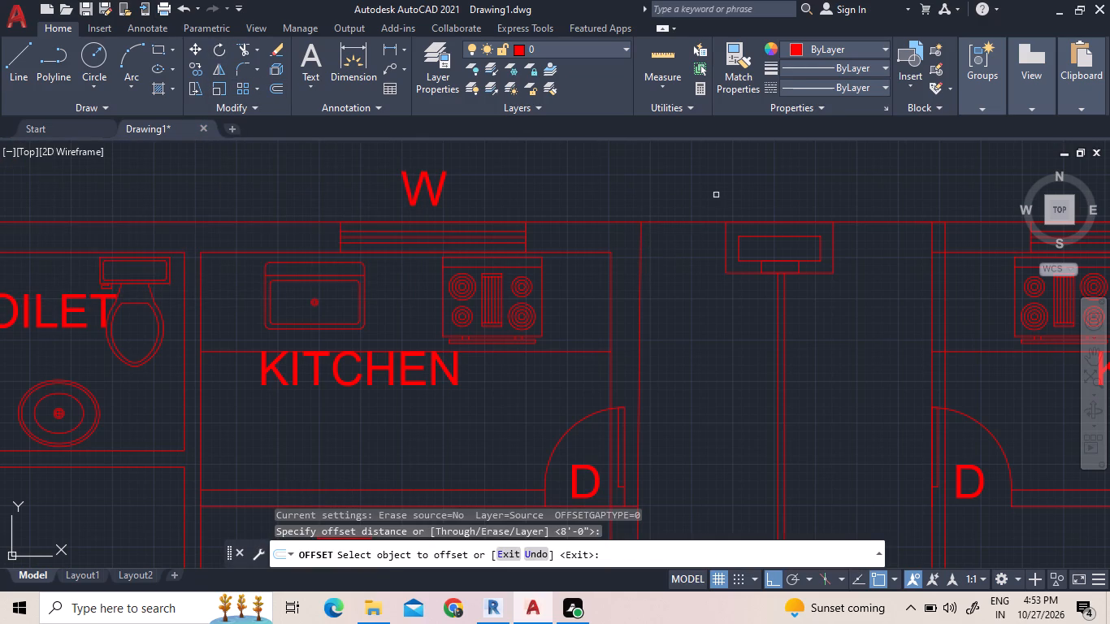
left_click(710, 223)
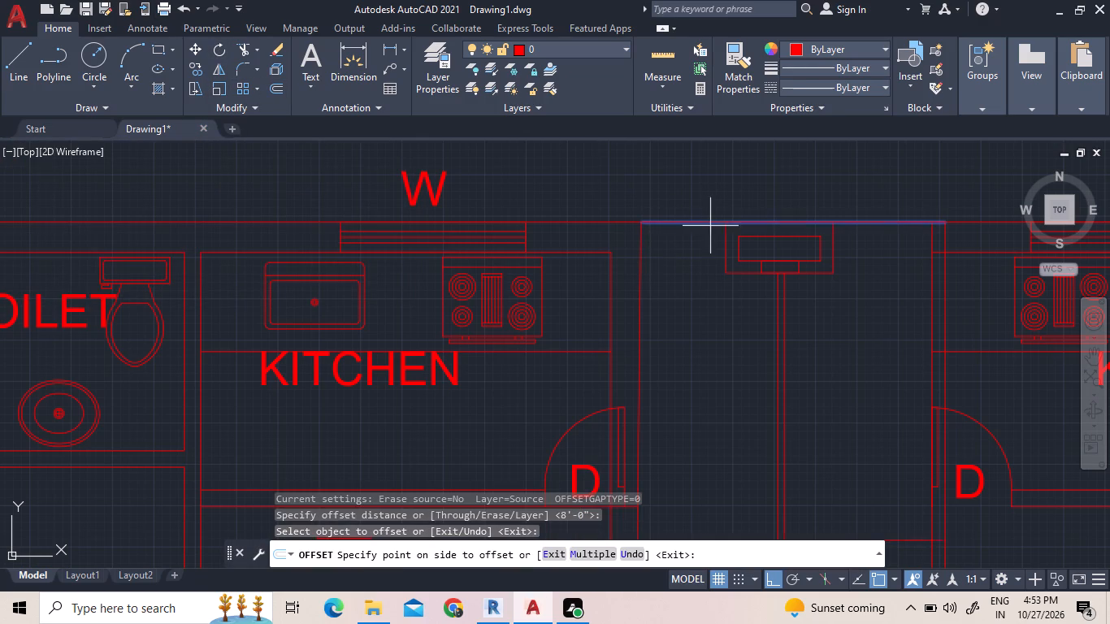
scroll(712, 317, "down", 3)
left_click(722, 339)
scroll(739, 401, "up", 2)
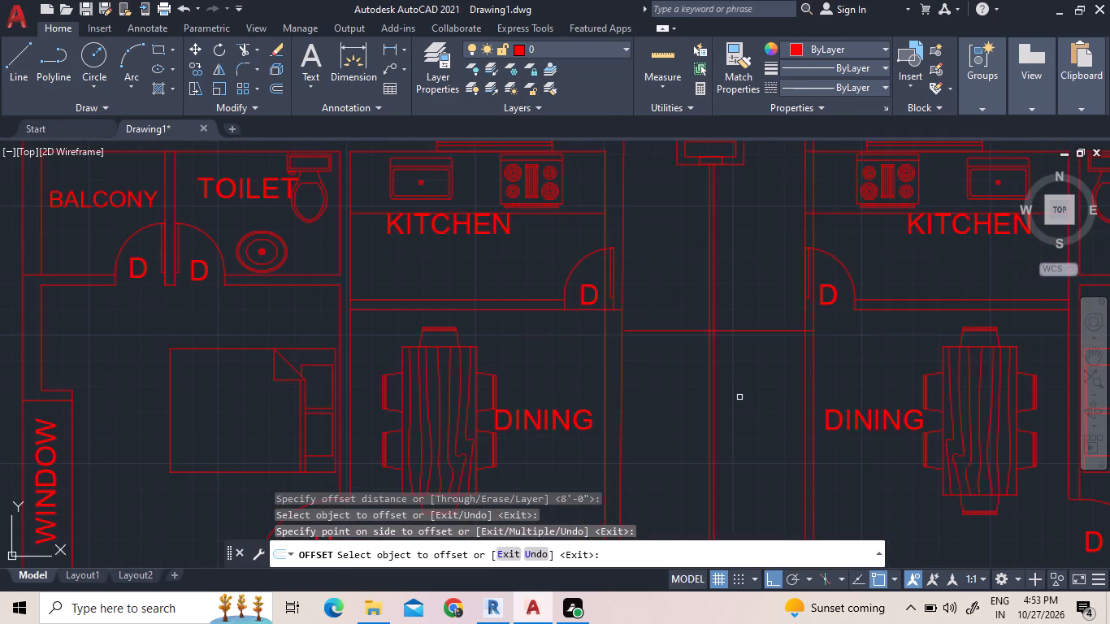
Offset the new cross line in the shaft 5" toward the staircase to give the cross wall its thickness.
left_click(278, 93)
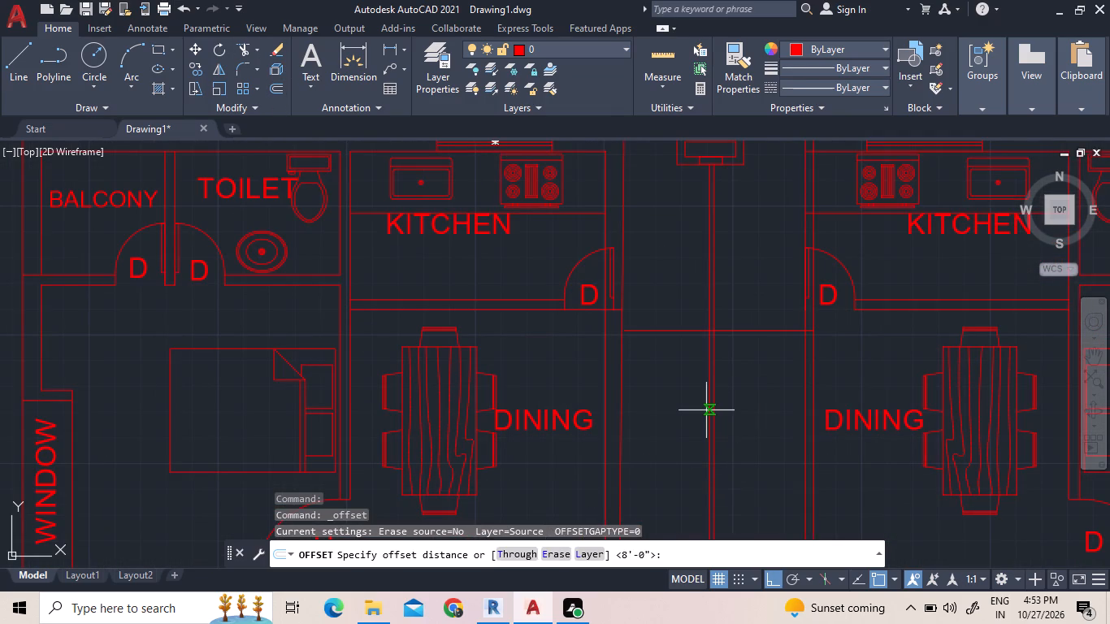
key("9")
key("BackSpace")
key("5")
key("shift+quotedbl")
key("Return")
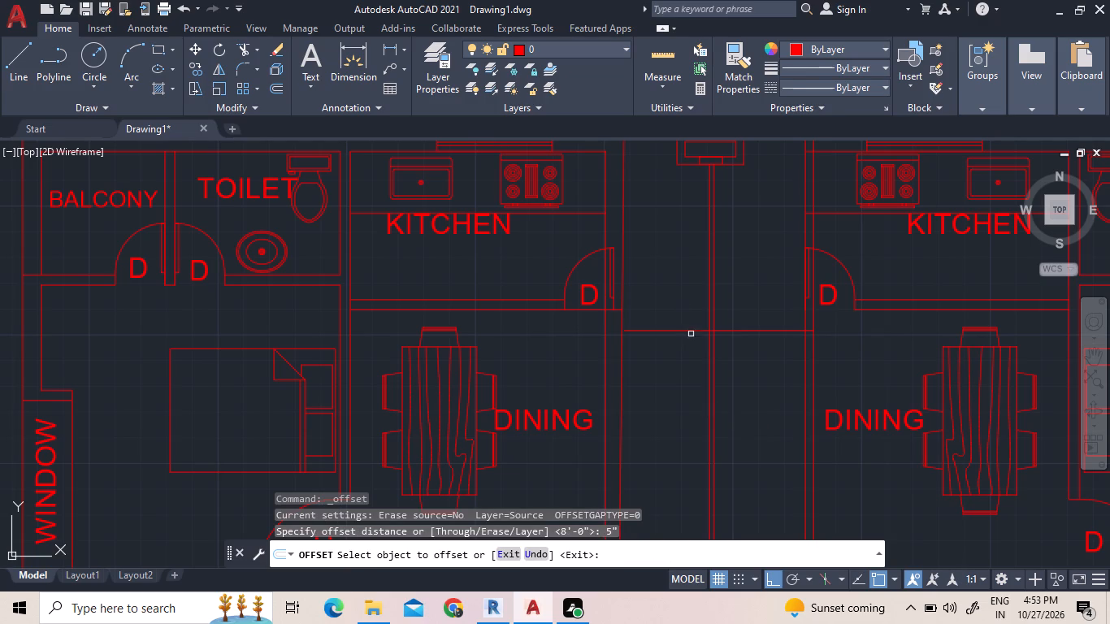
left_click(689, 331)
left_click(672, 391)
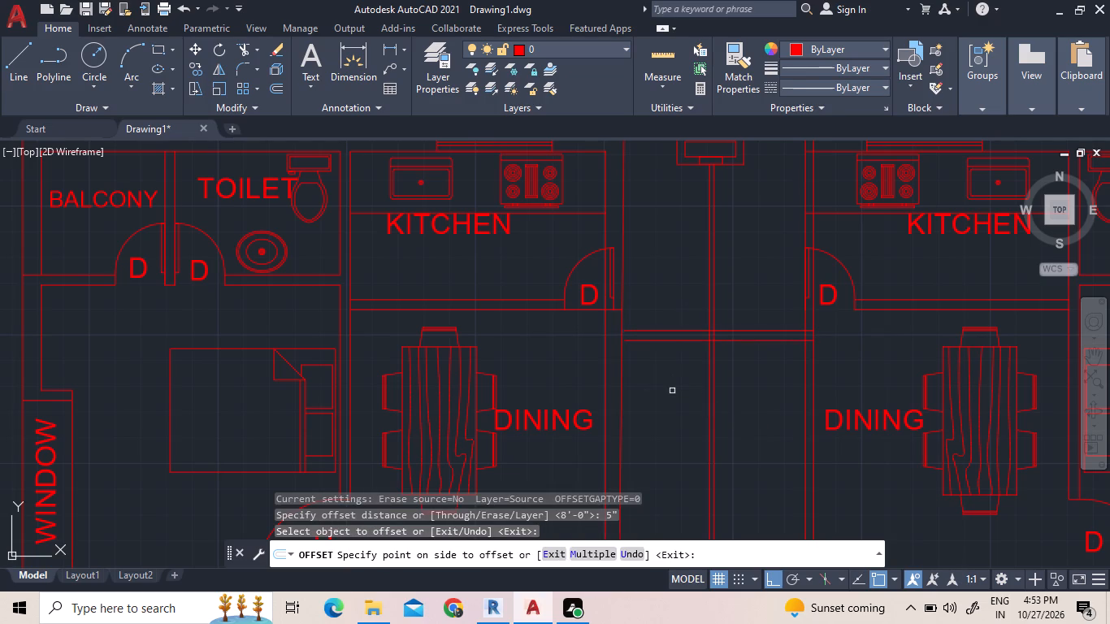
right_click(663, 284)
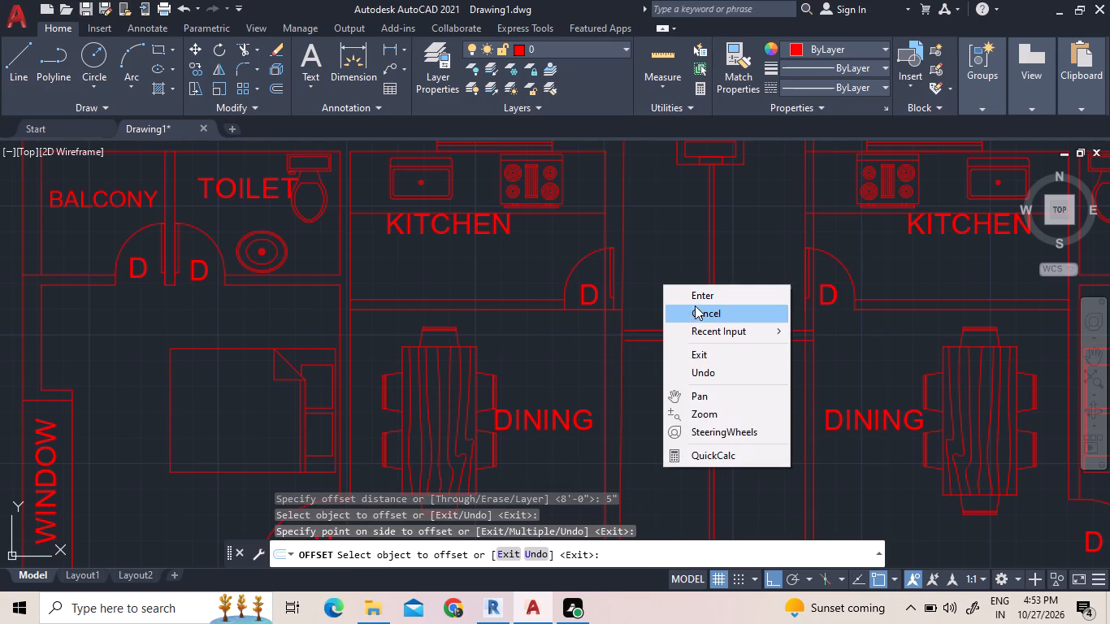
left_click(696, 307)
Insert the Toilet - top block from DesignCenter's House Designer.dwg into the left flat's bedroom, just above the WINDOW label.
right_click(673, 291)
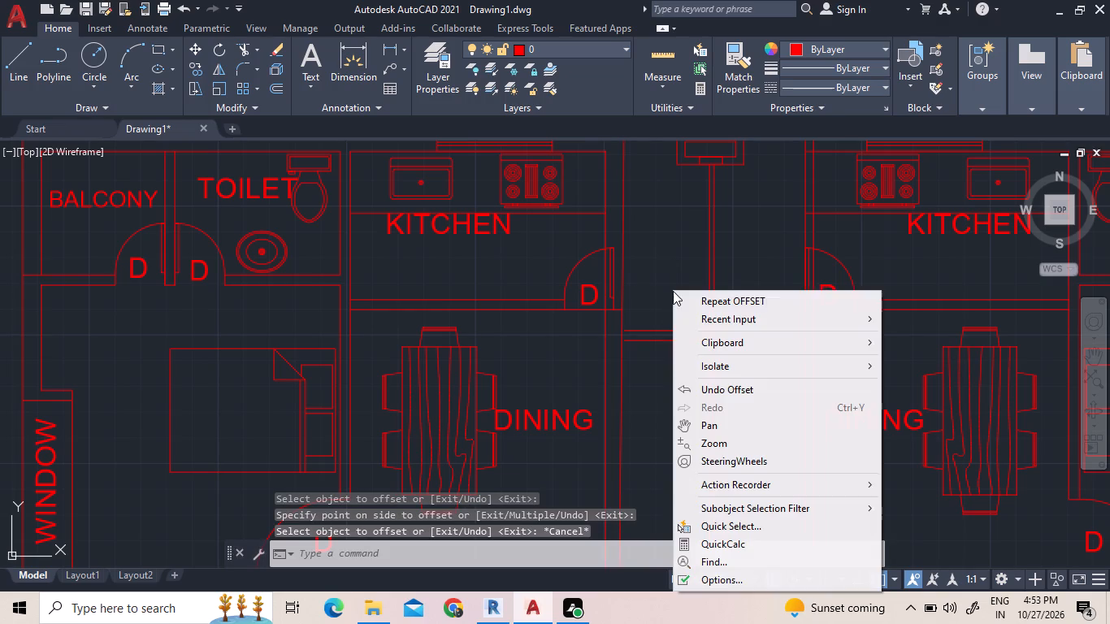
left_click(713, 318)
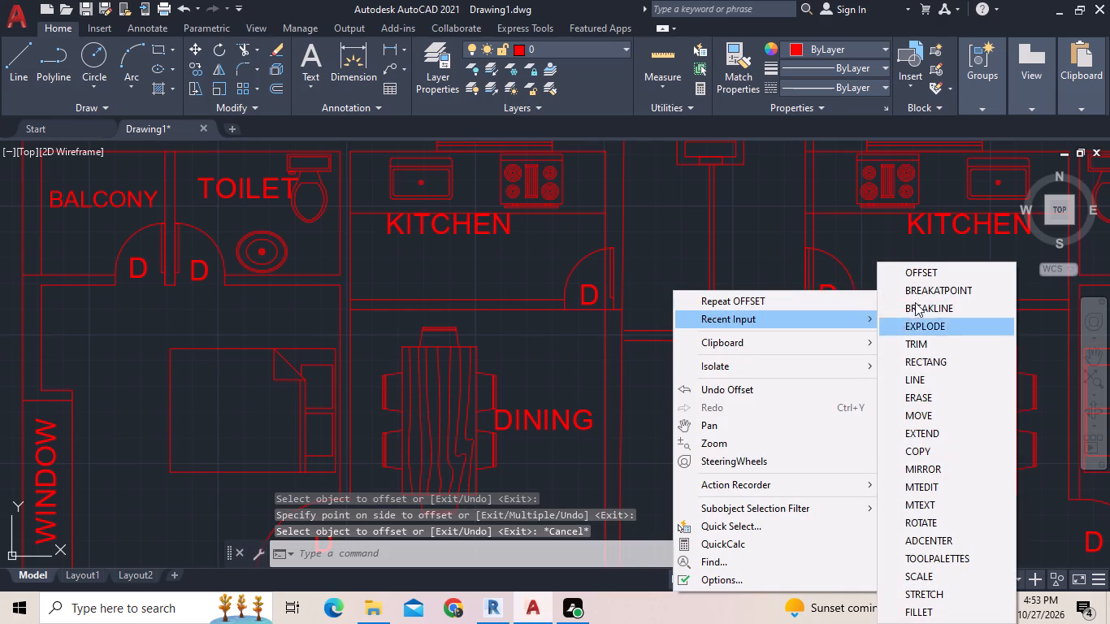
left_click(953, 541)
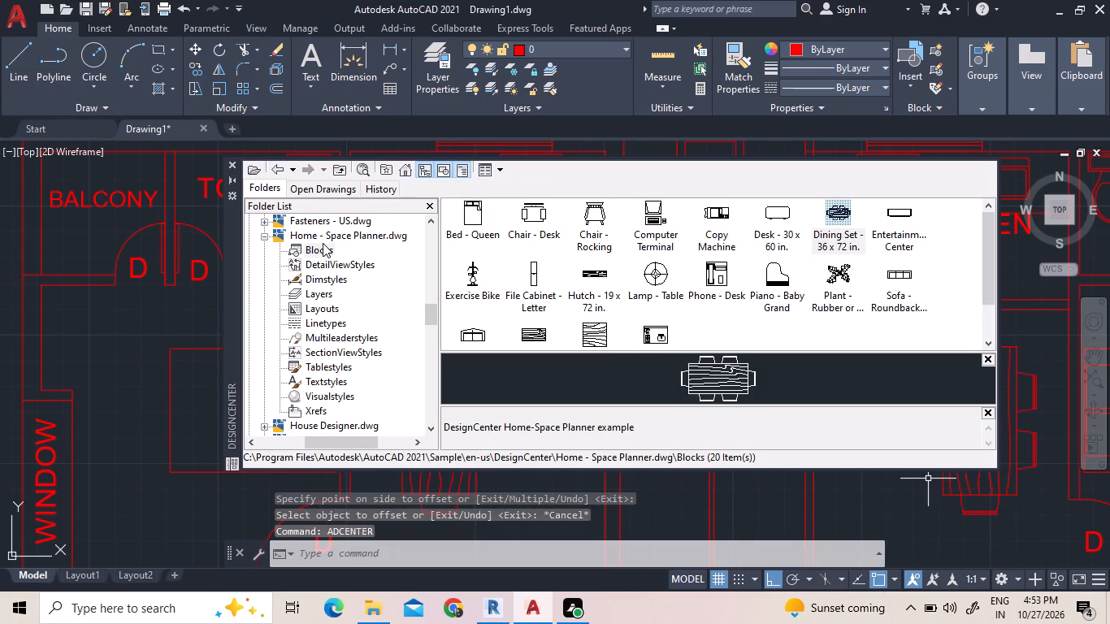
left_click(262, 240)
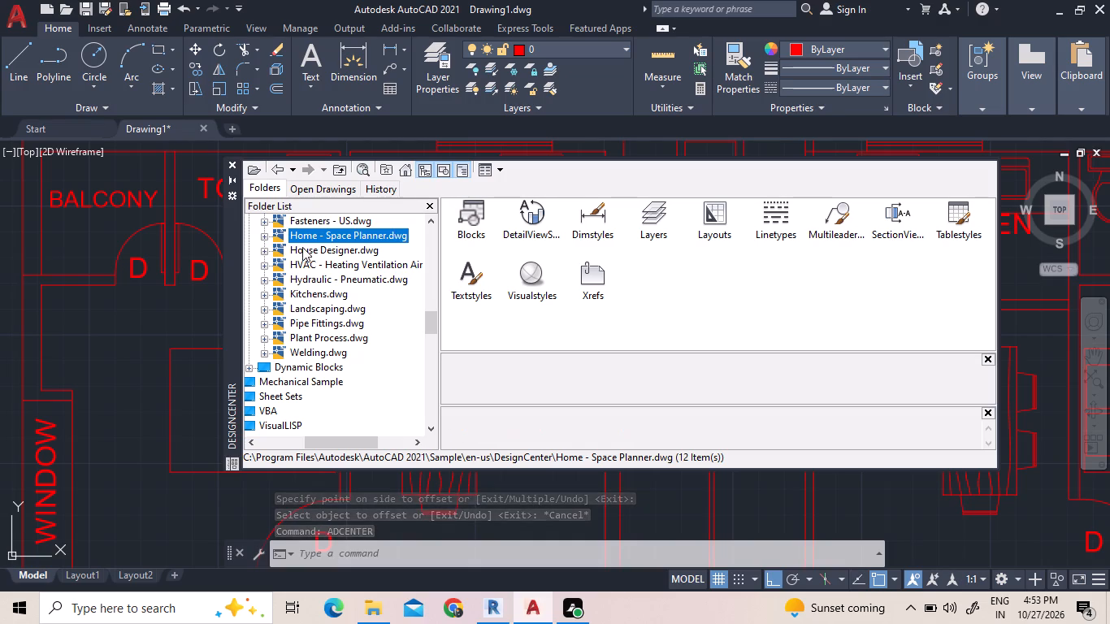
double_click(302, 247)
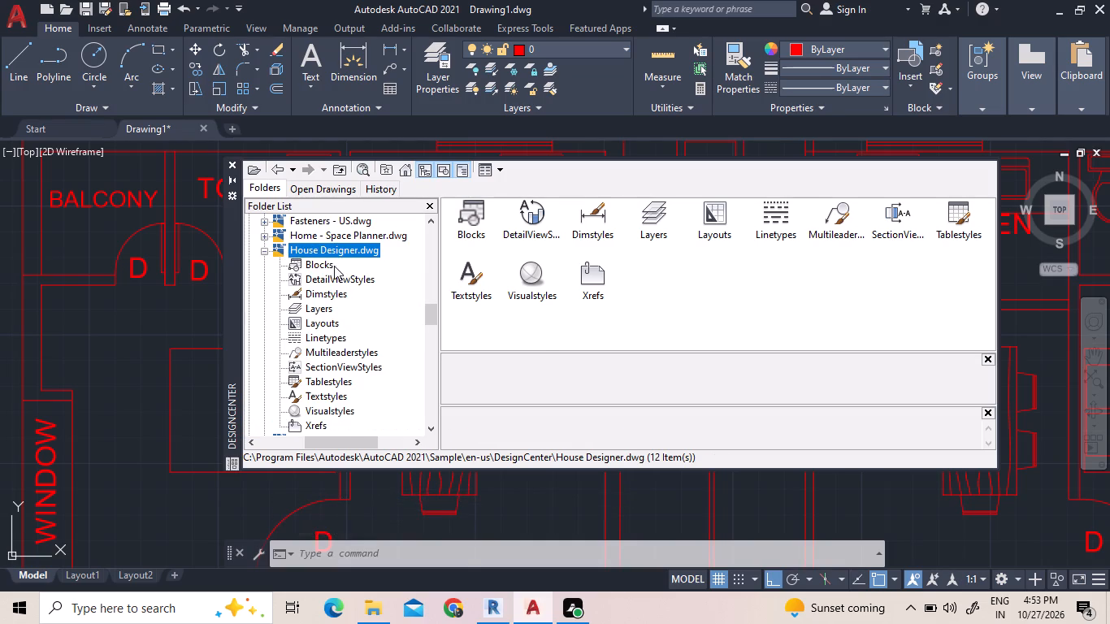
left_click(334, 266)
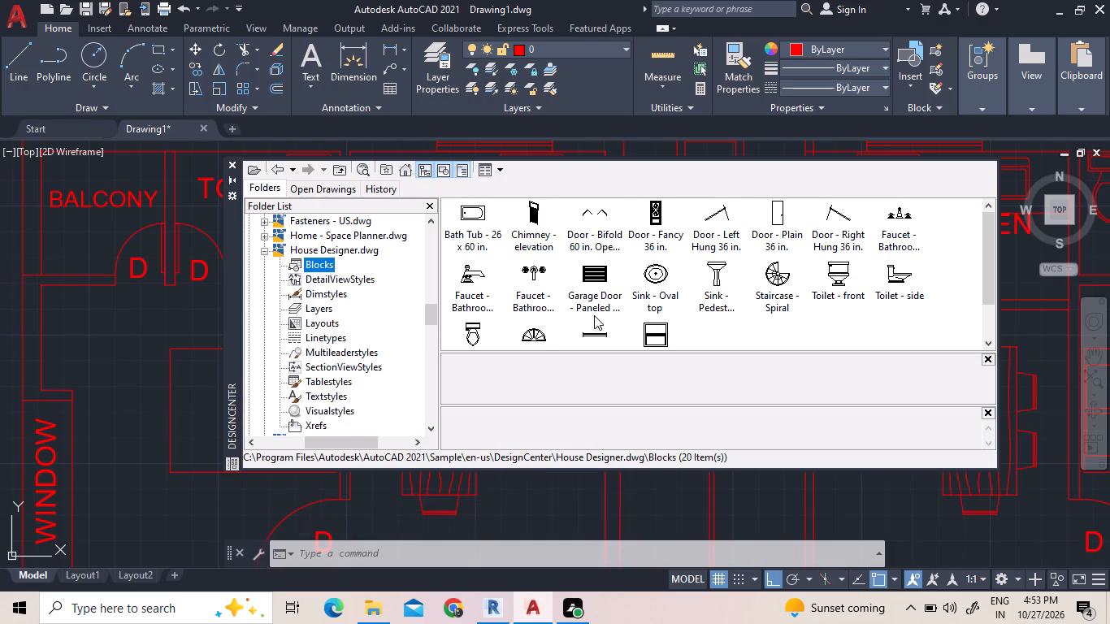
left_click_drag(469, 330, 124, 331)
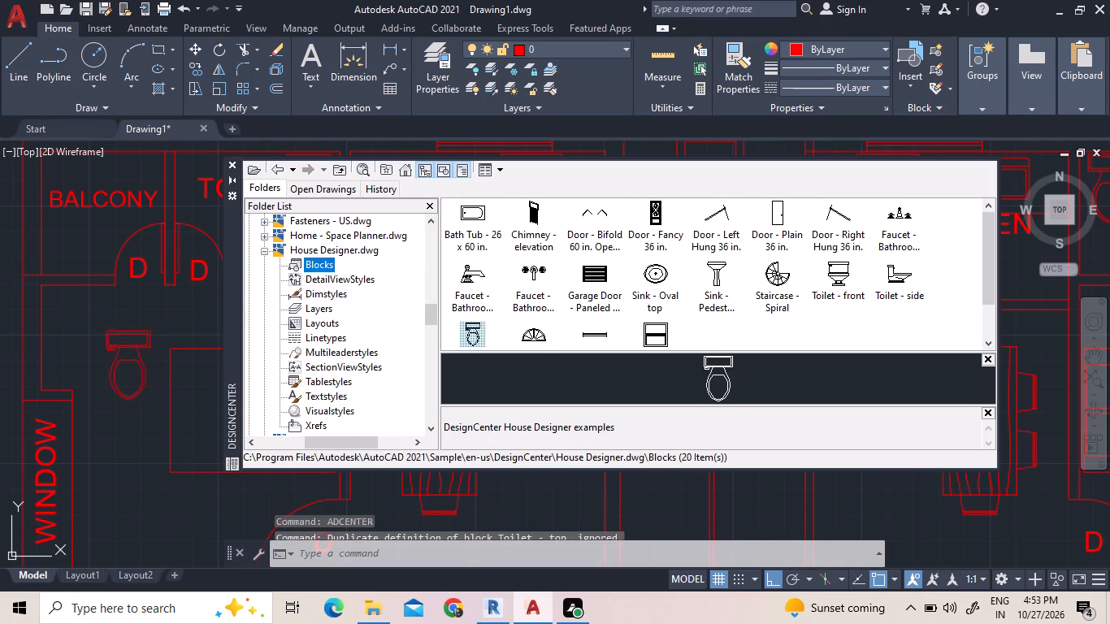
left_click_drag(124, 331, 102, 334)
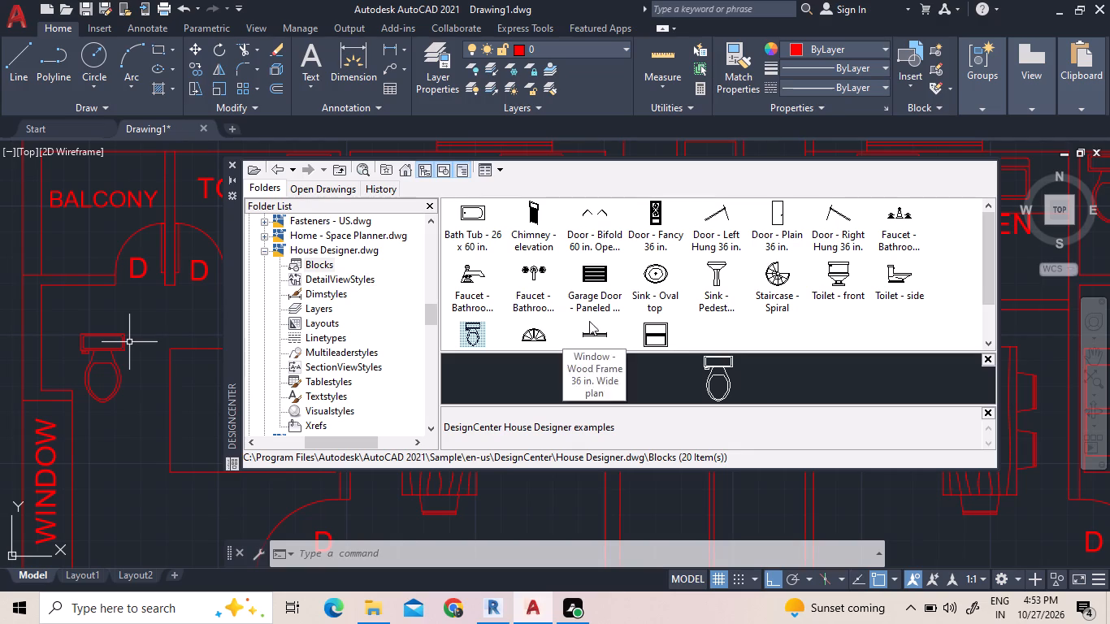
Insert the Sink - Oval top block from House Designer.dwg into the left flat's upper bedroom, beside the WINDOW label, and close DesignCenter.
left_click_drag(654, 275, 514, 374)
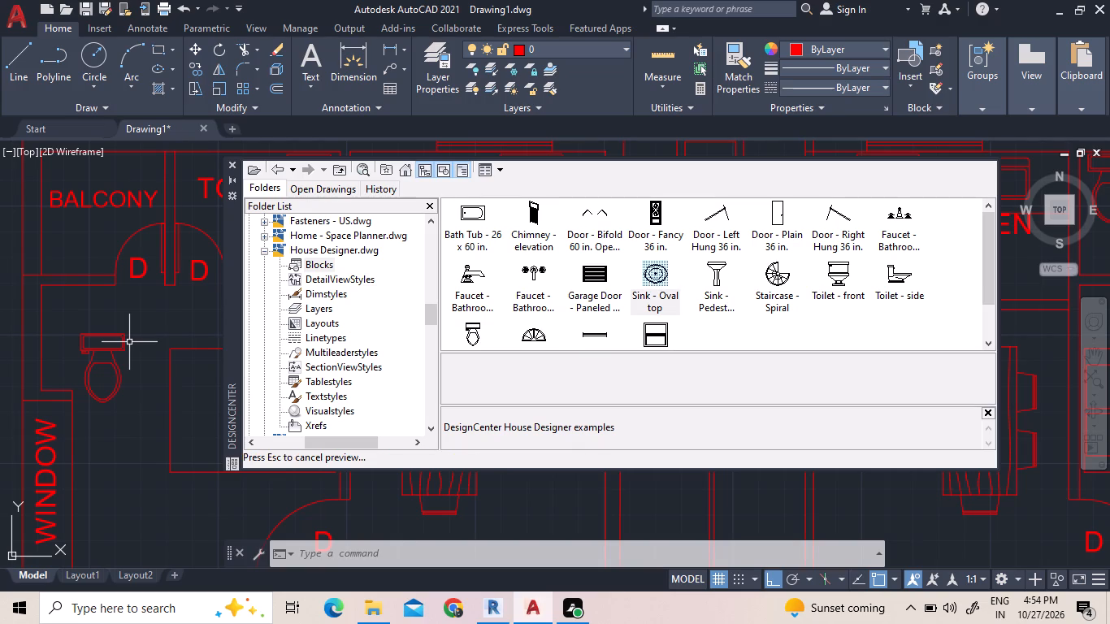
left_click_drag(514, 374, 154, 508)
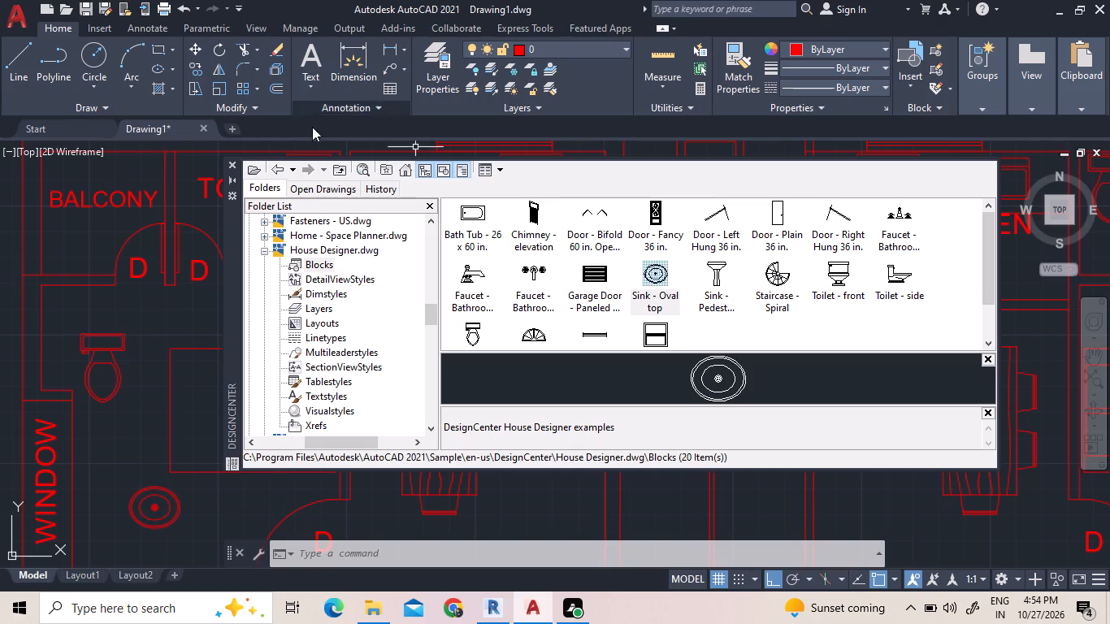
left_click(233, 167)
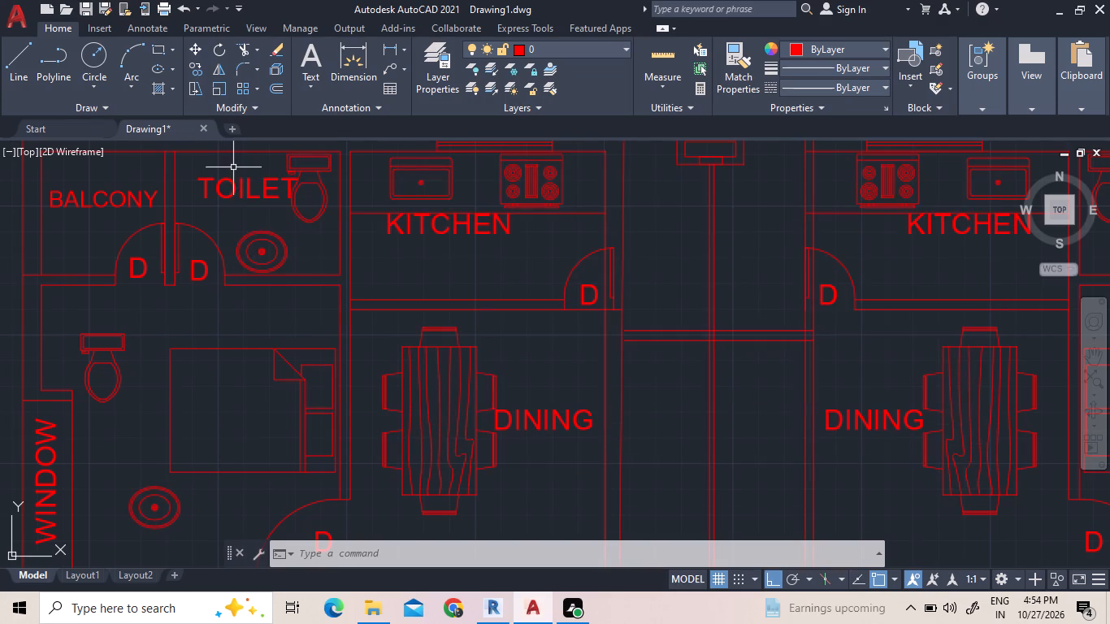
Copy the bedroom's toilet block into both compartments of the central shaft, between the outer wall and the cross wall.
left_click(106, 334)
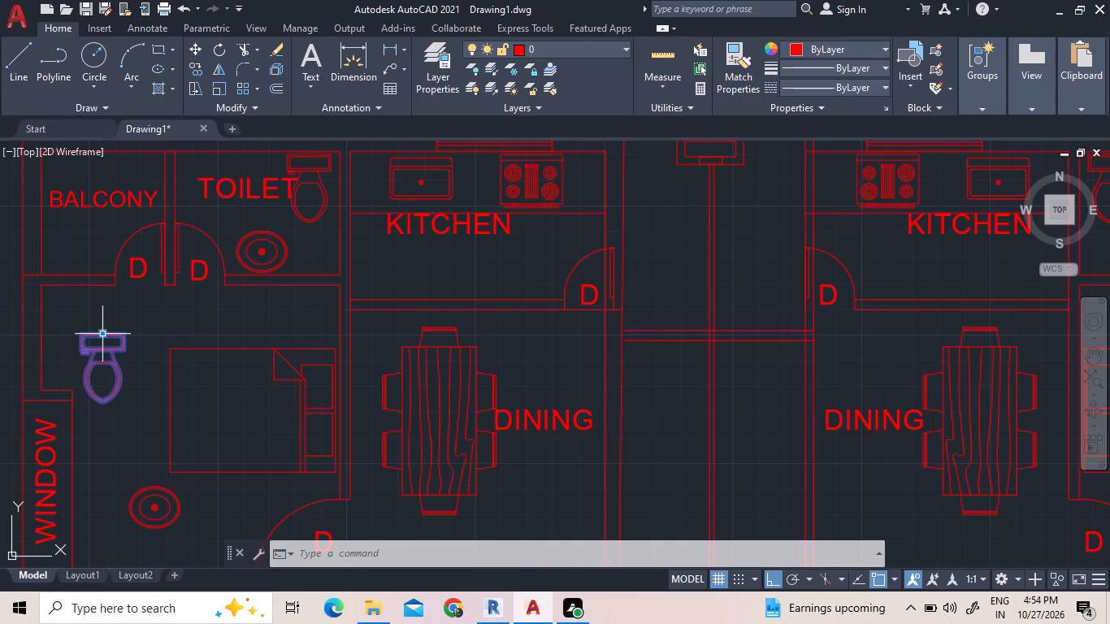
right_click(106, 334)
left_click(209, 338)
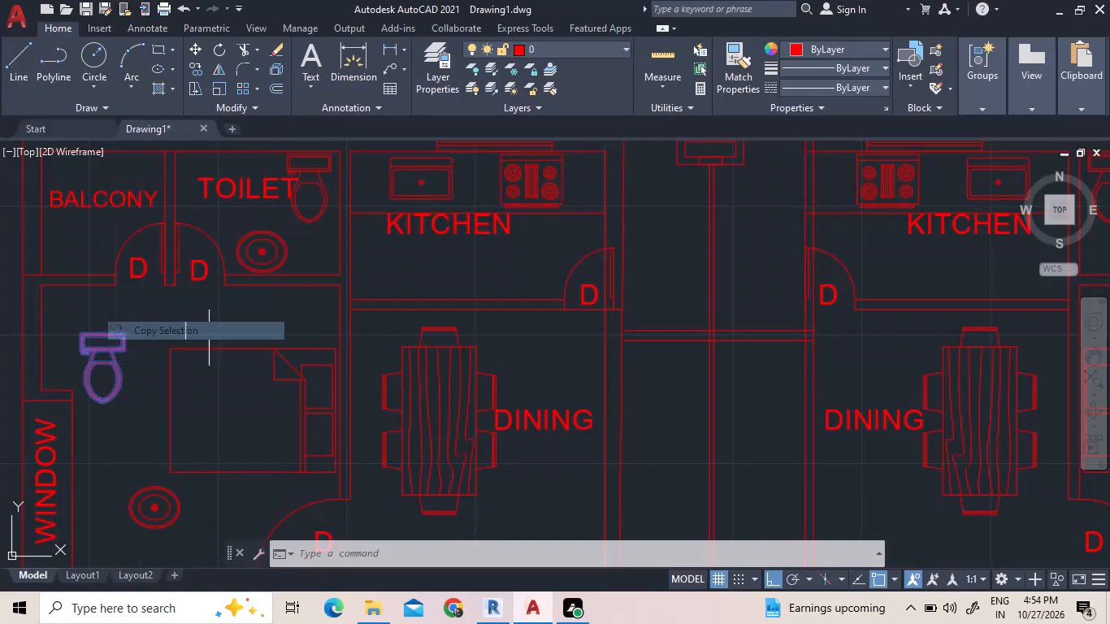
left_click(97, 381)
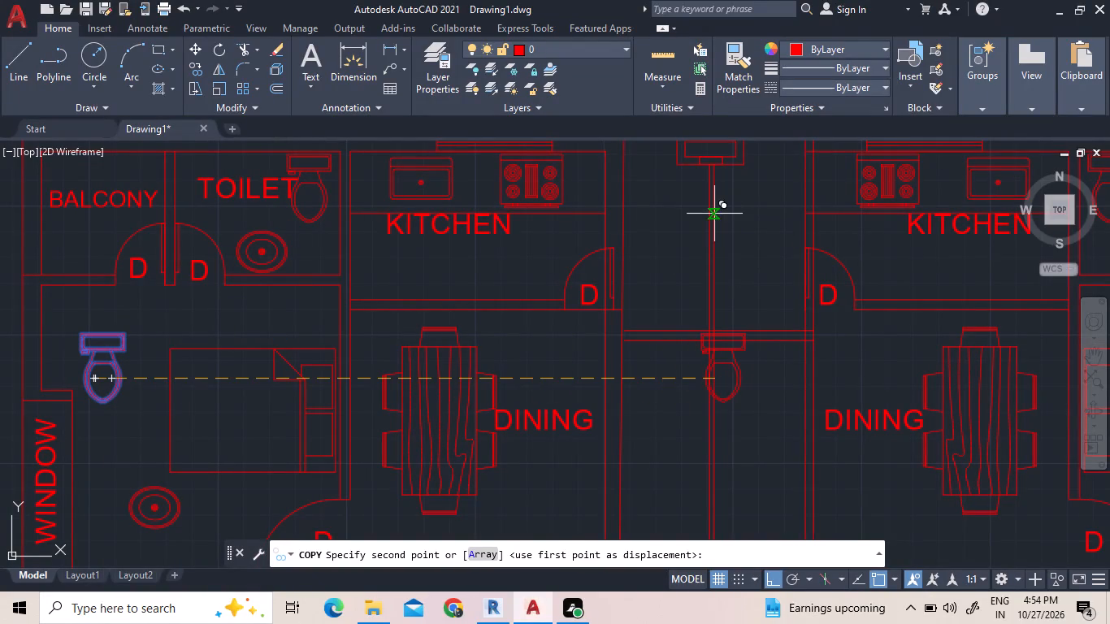
key("F8")
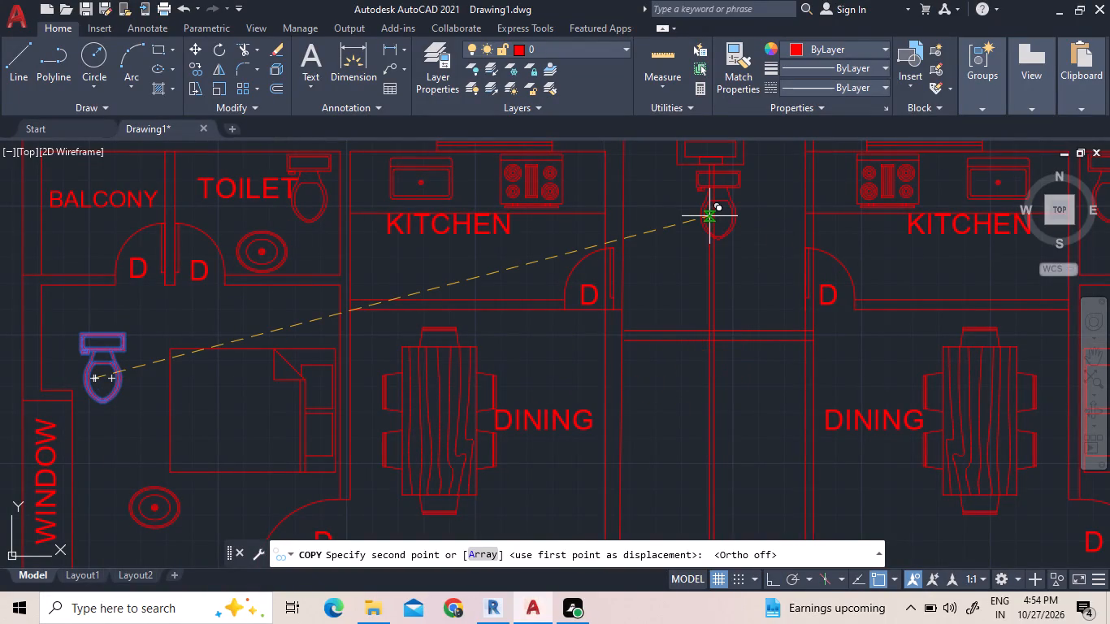
scroll(702, 217, "down", 2)
scroll(731, 192, "up", 3)
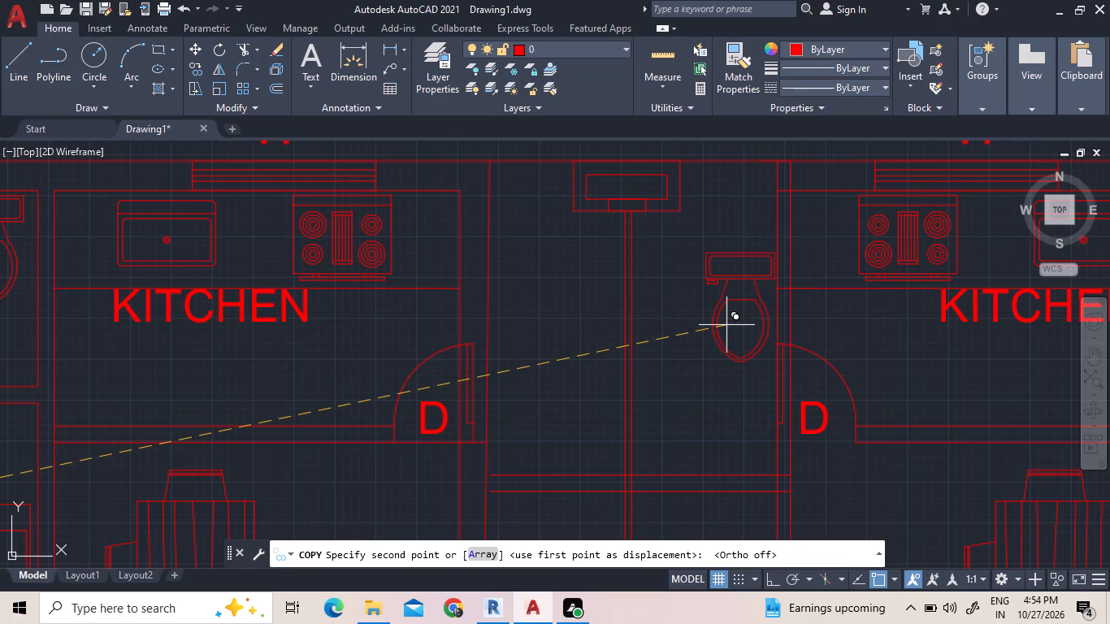
left_click(726, 325)
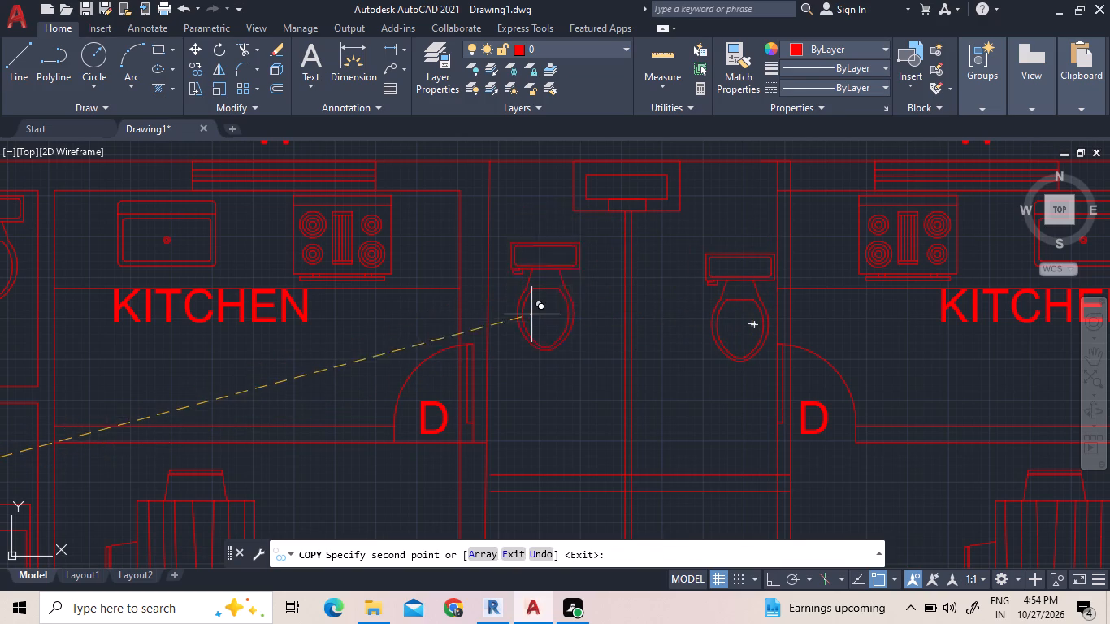
left_click(523, 313)
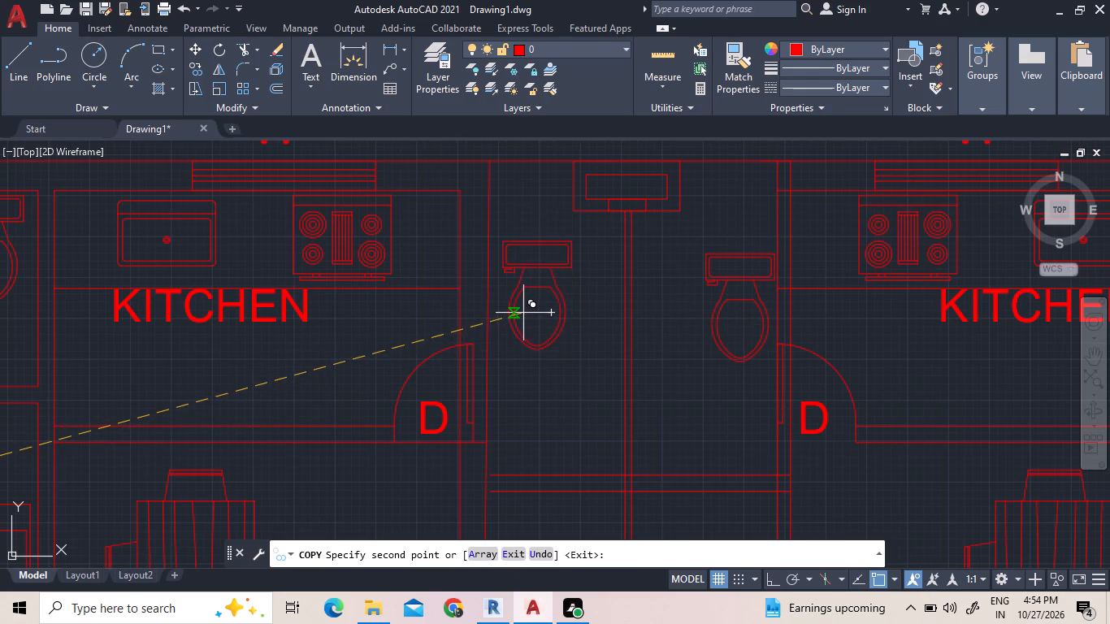
scroll(545, 252, "down", 3)
right_click(241, 201)
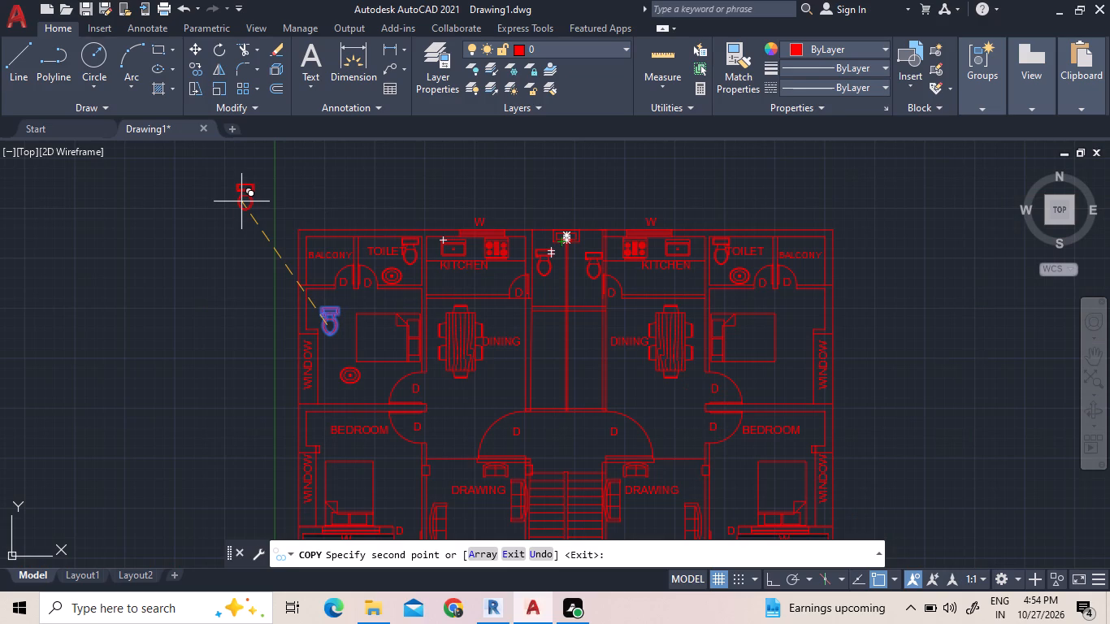
left_click(245, 207)
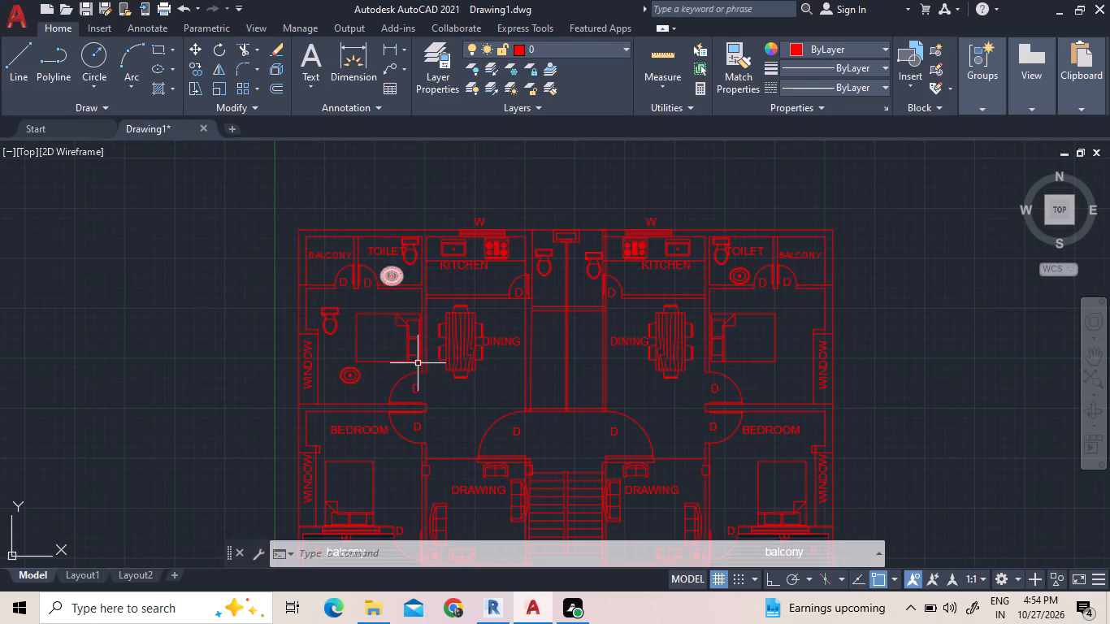
Move the oval sink from the left flat's bedroom into the shaft's left toilet compartment, just above the cross wall.
scroll(518, 282, "down", 1)
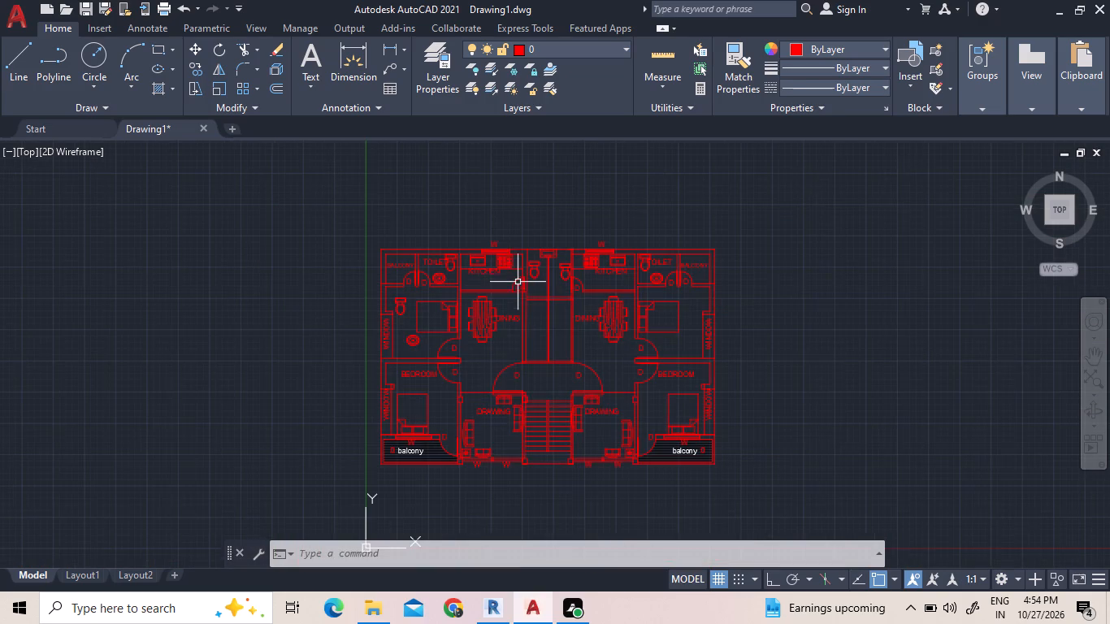
scroll(404, 327, "up", 1)
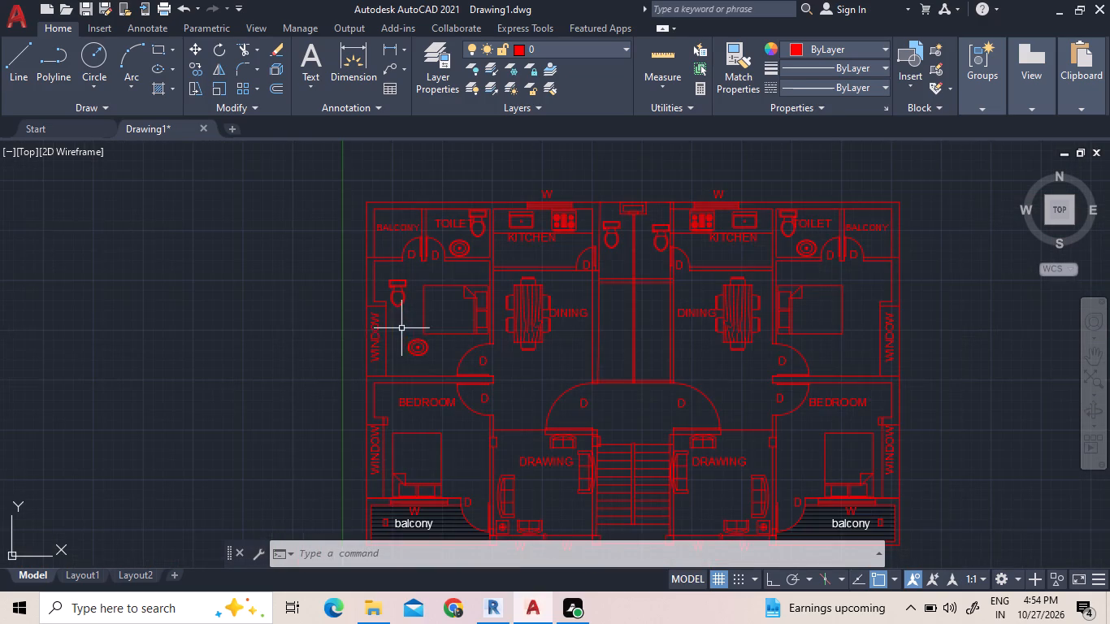
left_click(410, 351)
right_click(399, 318)
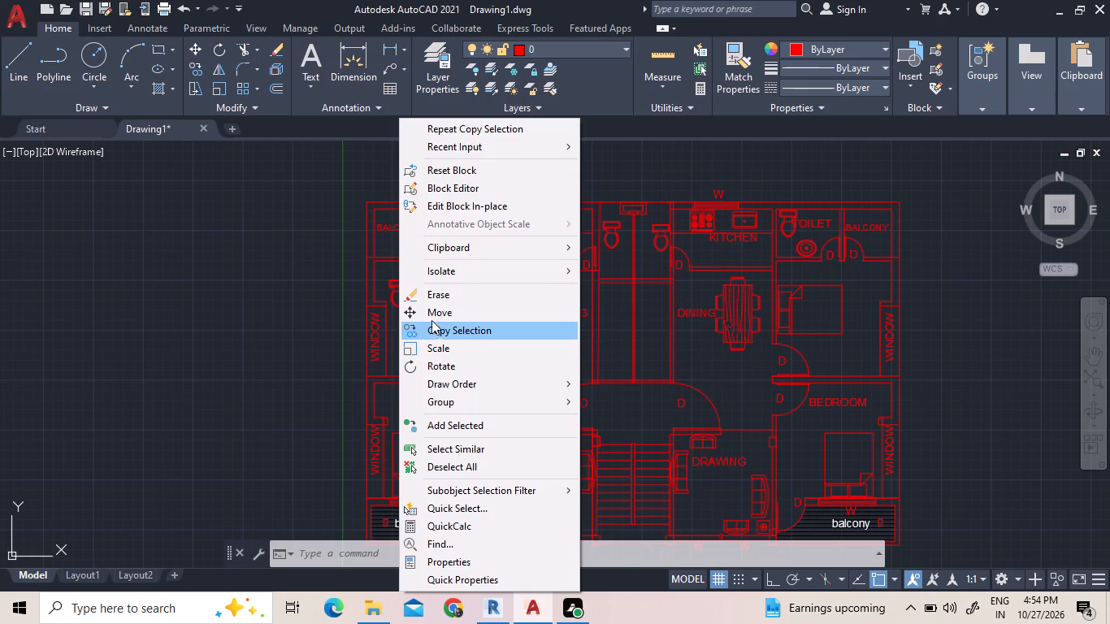
left_click(434, 308)
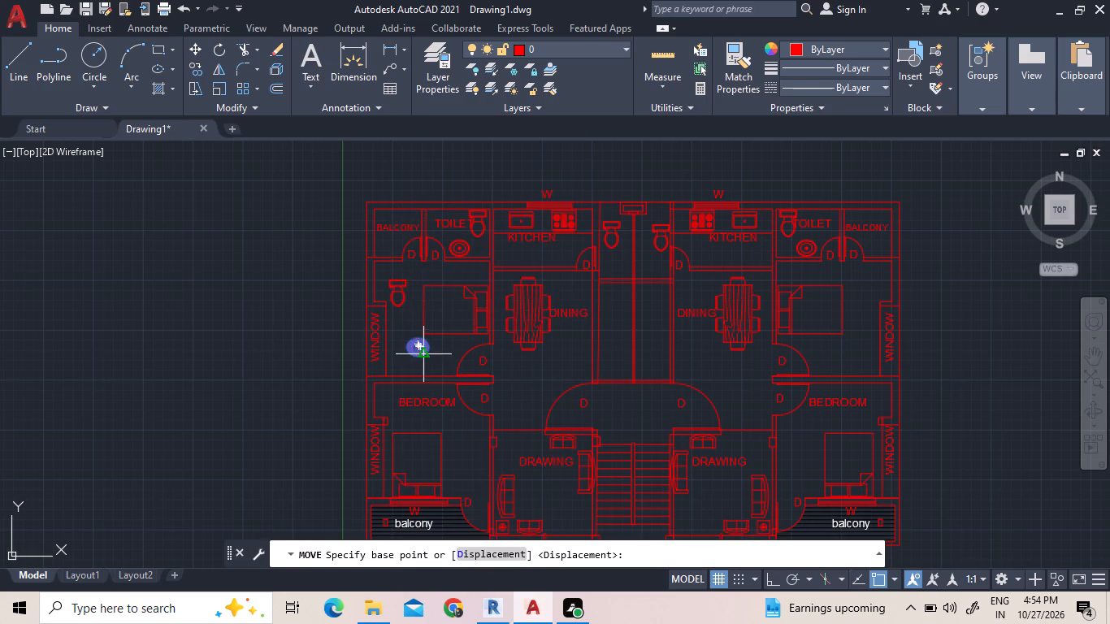
left_click(415, 349)
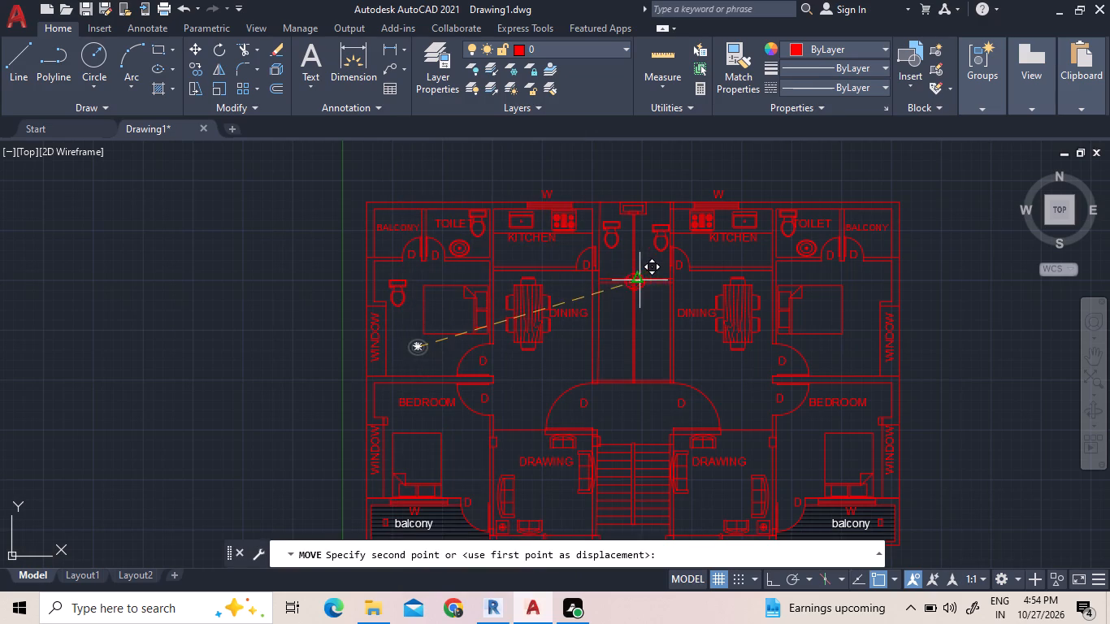
scroll(641, 278, "up", 4)
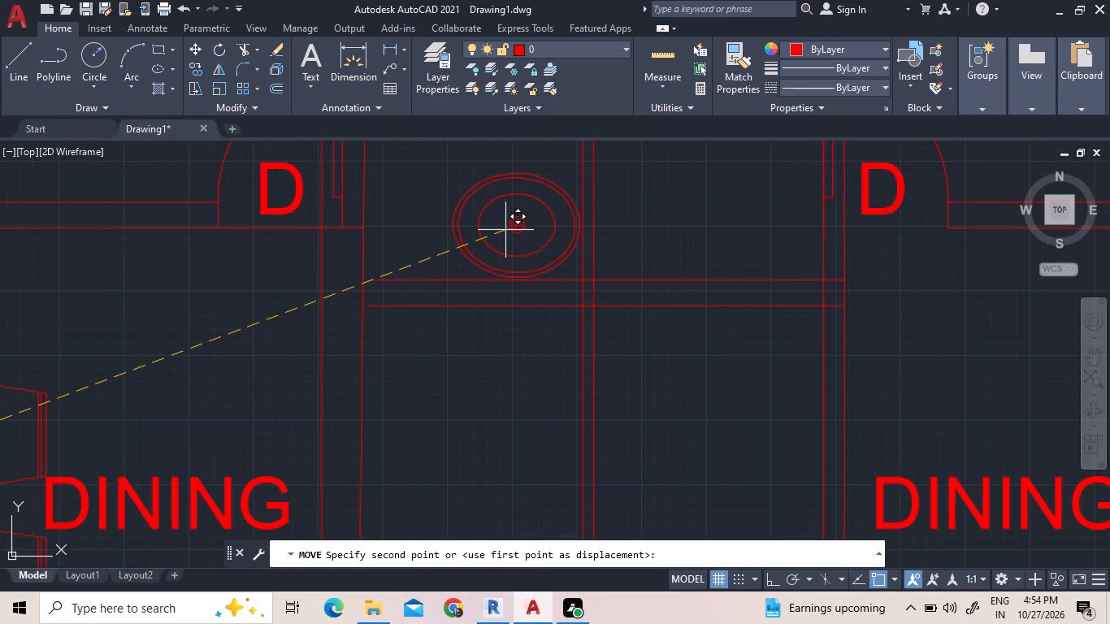
left_click(505, 231)
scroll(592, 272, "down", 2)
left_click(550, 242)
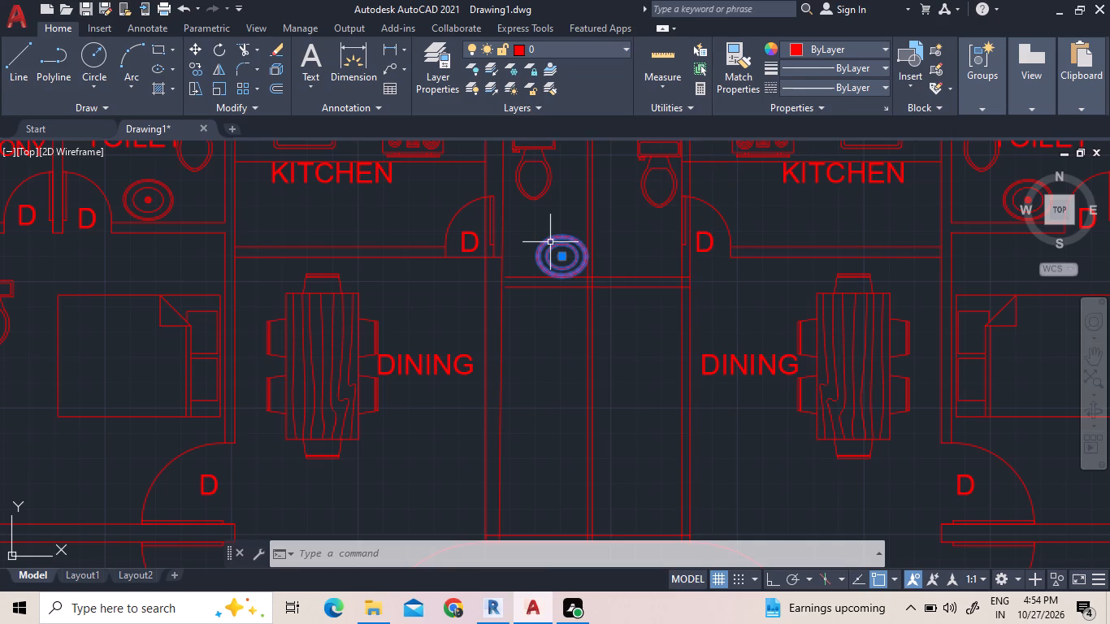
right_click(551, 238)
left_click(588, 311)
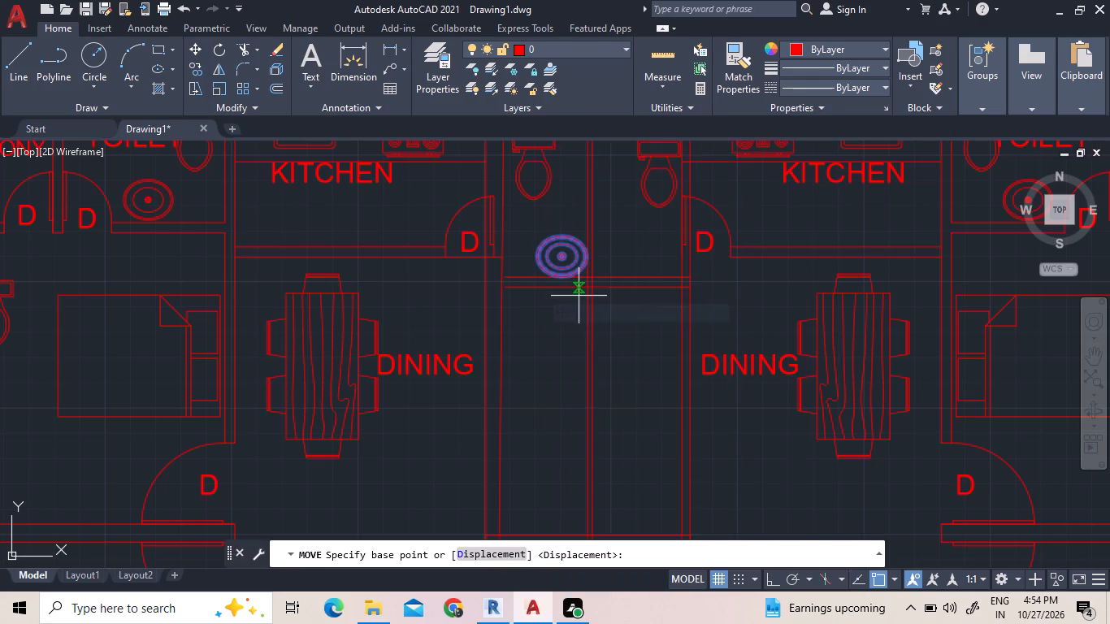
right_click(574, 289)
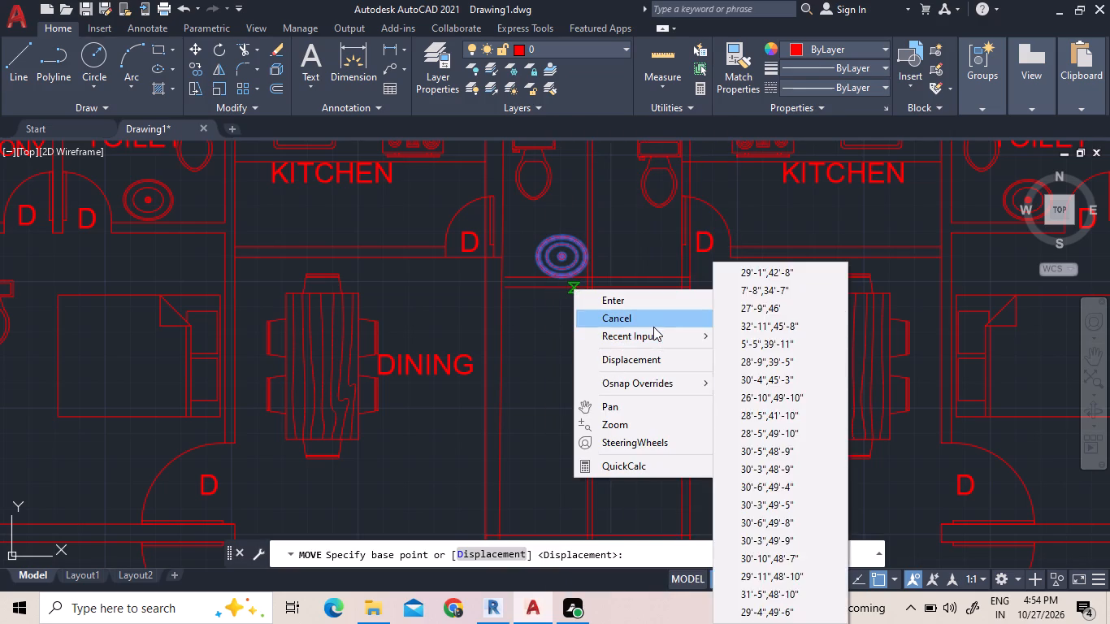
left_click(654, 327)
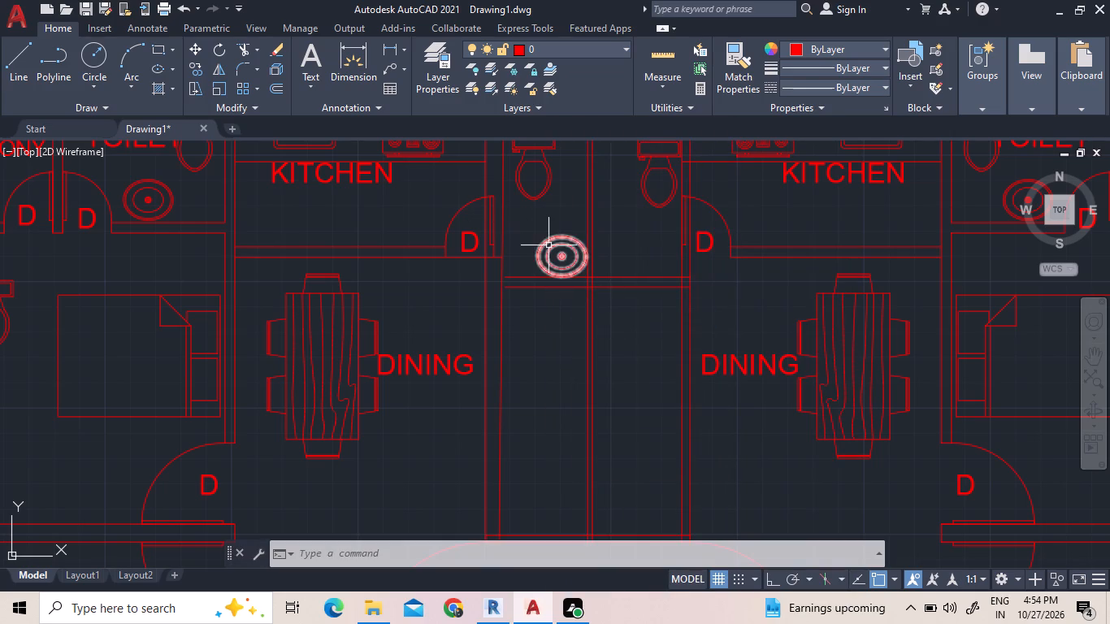
Copy the oval sink across the divider into the shaft's right compartment, just above the cross wall.
left_click(550, 249)
right_click(550, 249)
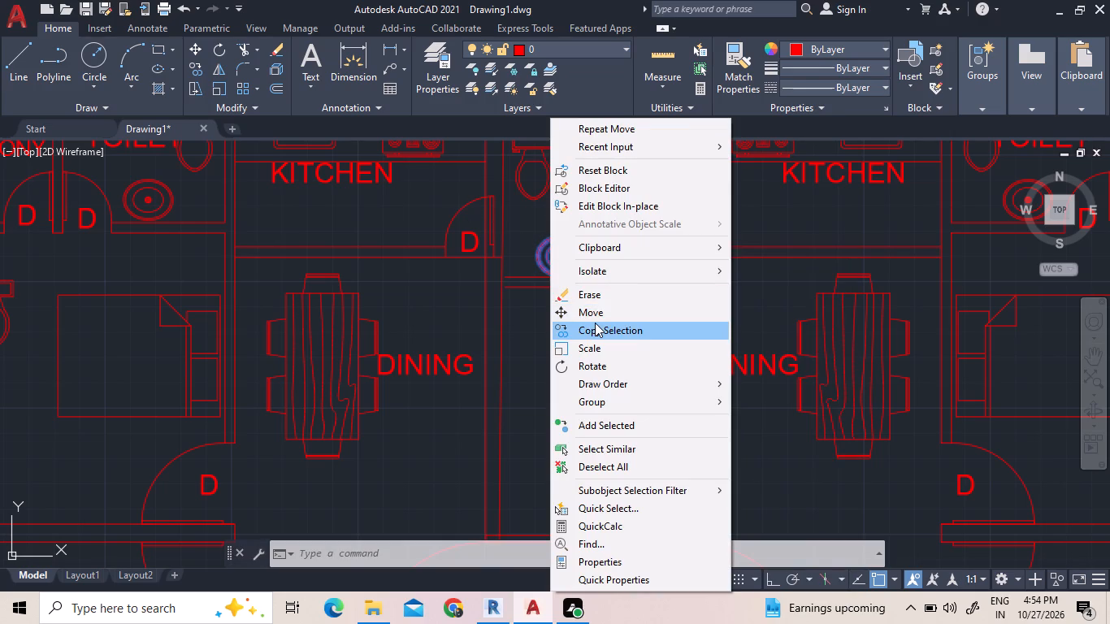
left_click(590, 331)
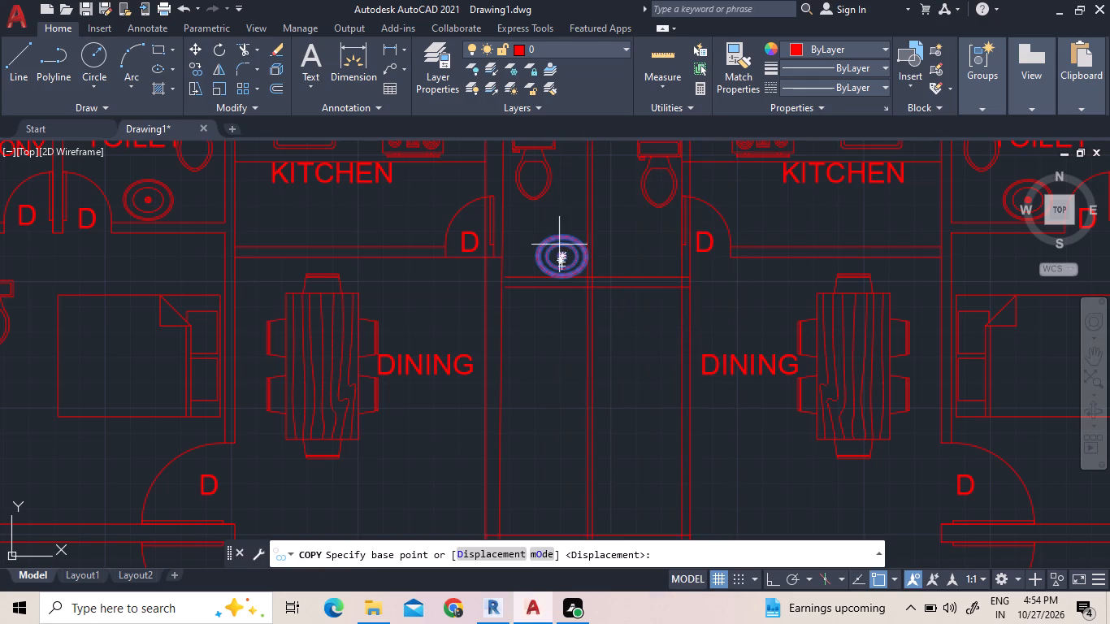
left_click(562, 257)
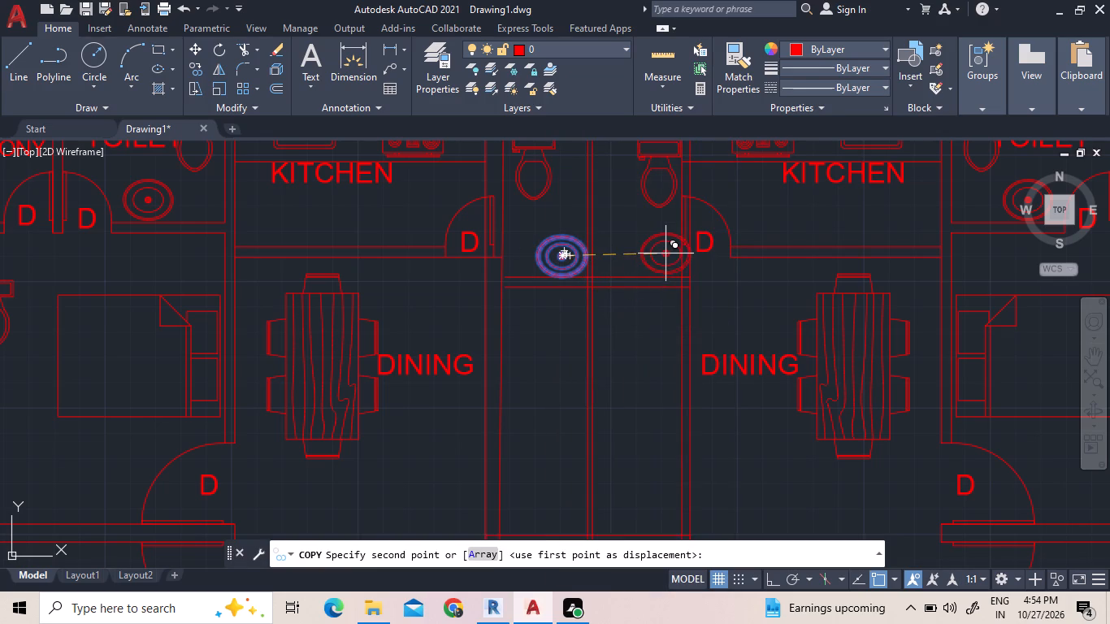
left_click(655, 253)
scroll(639, 323, "down", 2)
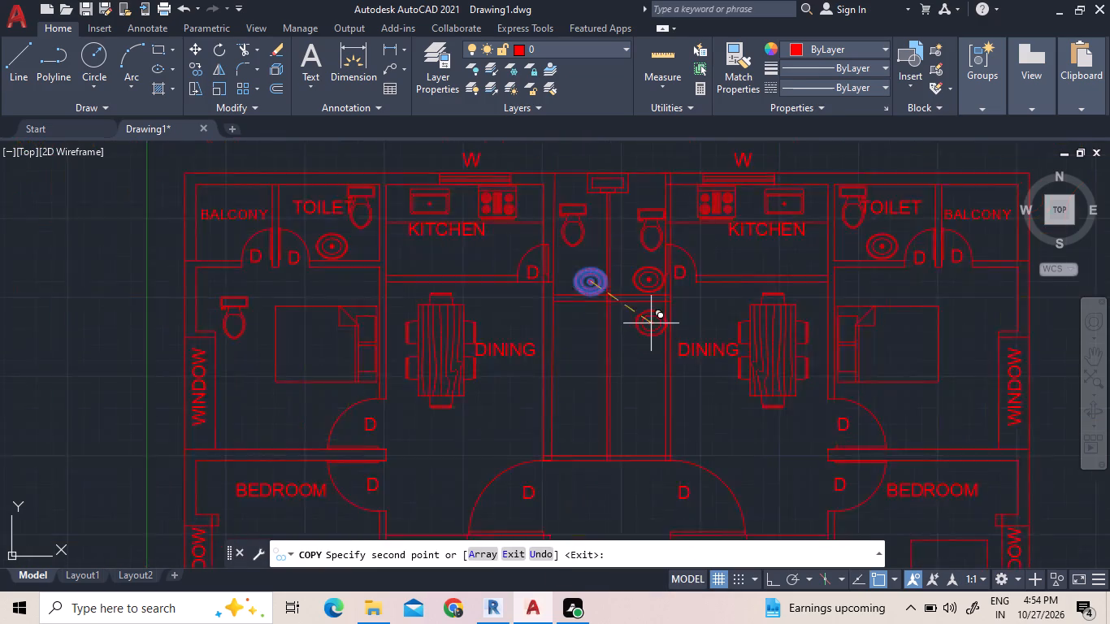
key("Escape")
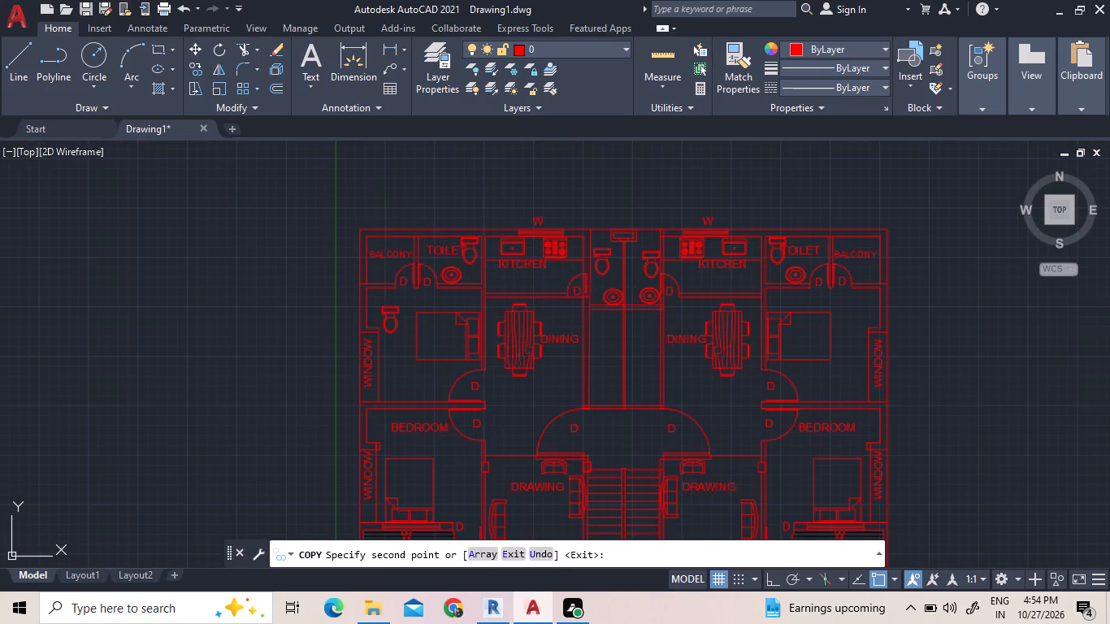
Delete the leftover toilet block from the left flat's upper bedroom.
left_click(392, 331)
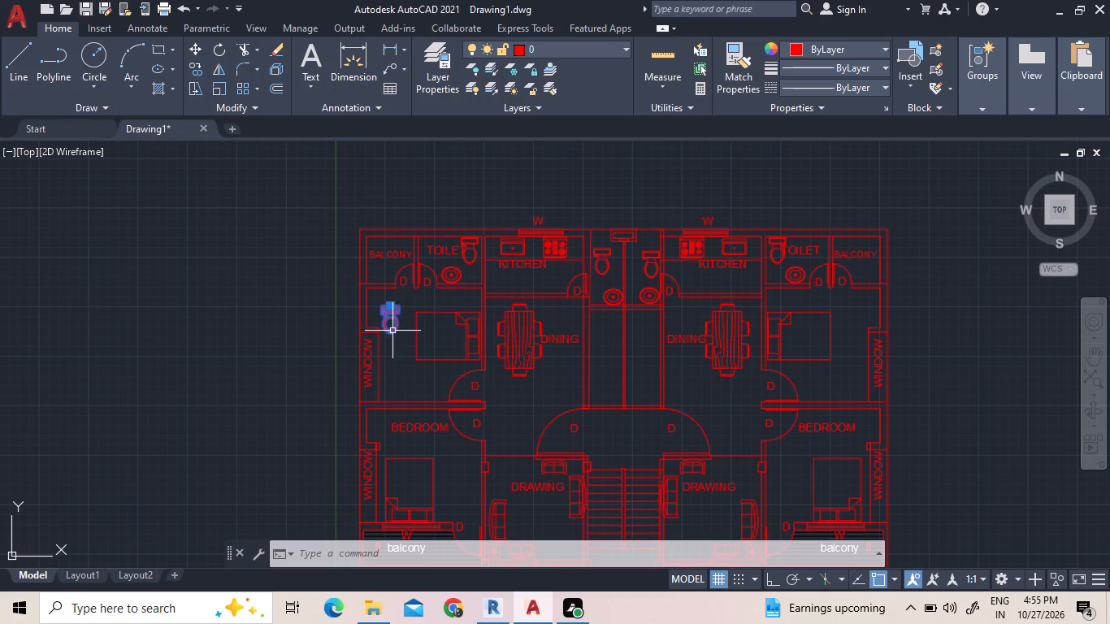
key("Delete")
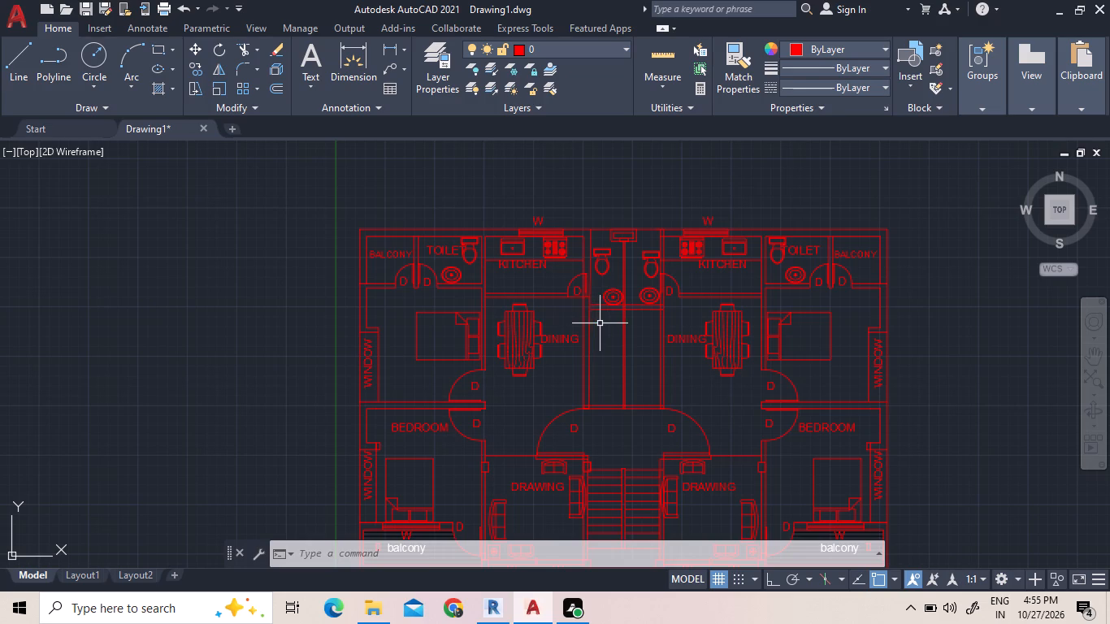
Rotate the oval sink in the shaft's left toilet compartment 270 degrees about its divider-side edge, with Ortho on.
scroll(608, 318, "up", 4)
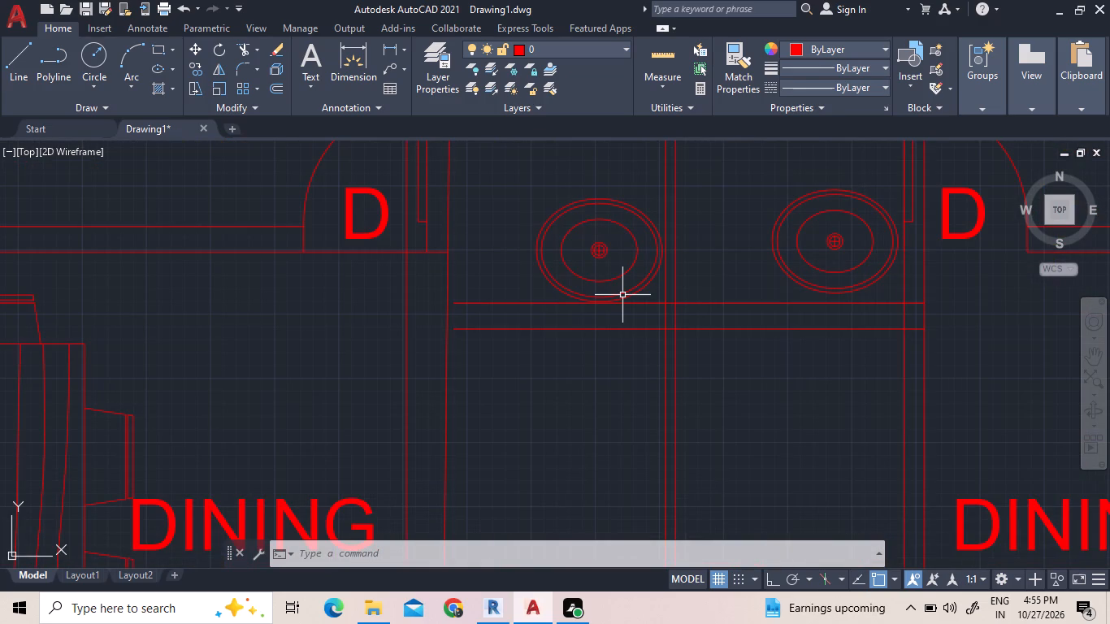
left_click(622, 295)
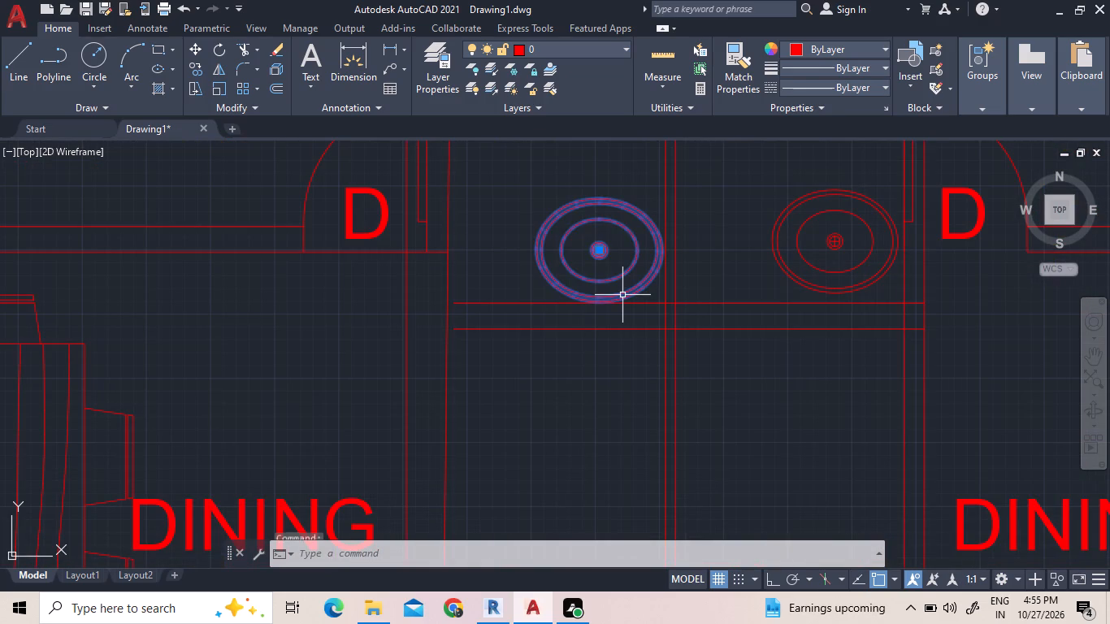
right_click(570, 179)
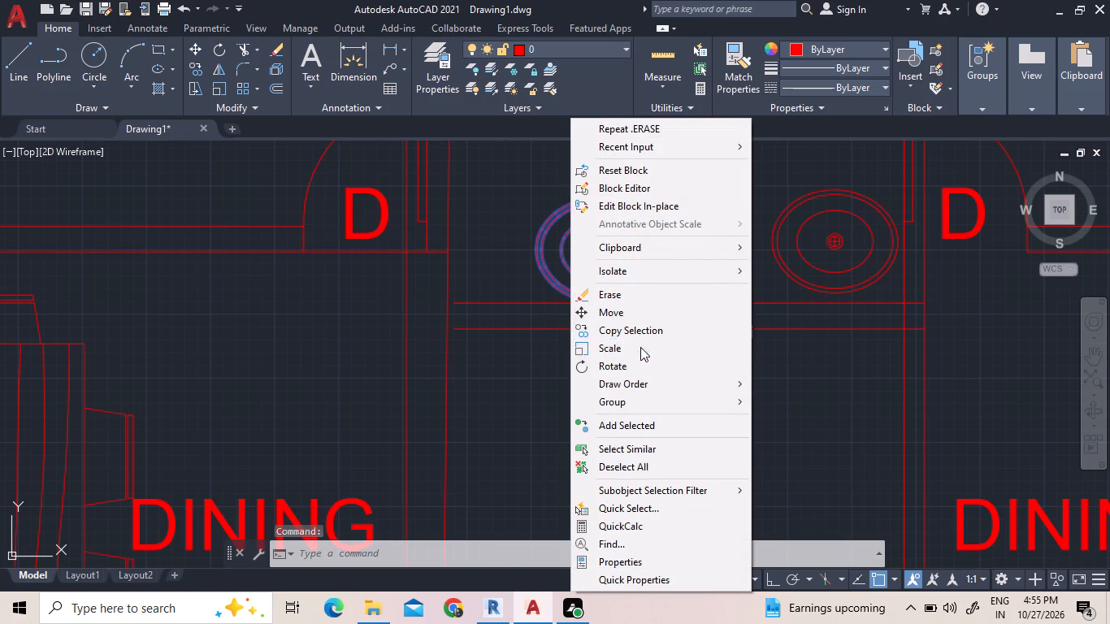
left_click(642, 370)
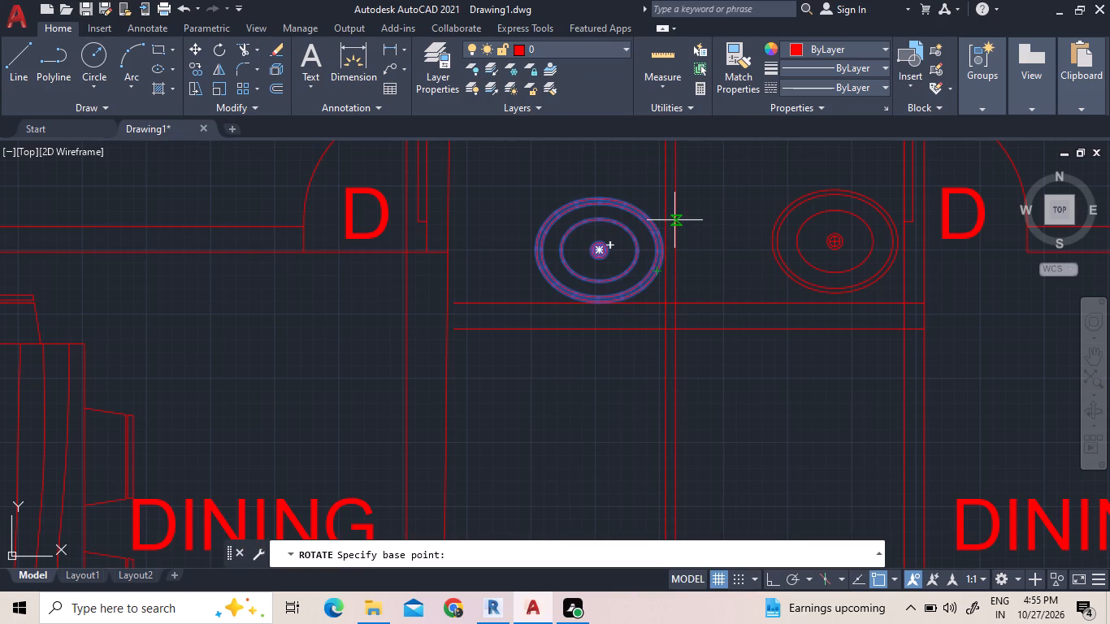
left_click(662, 252)
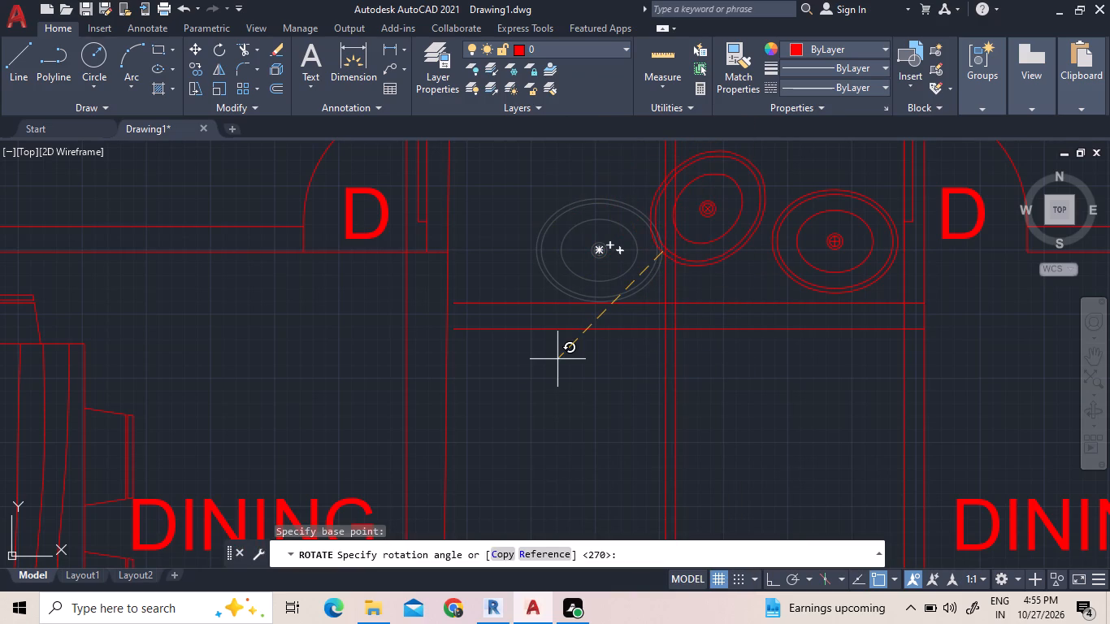
key("F8")
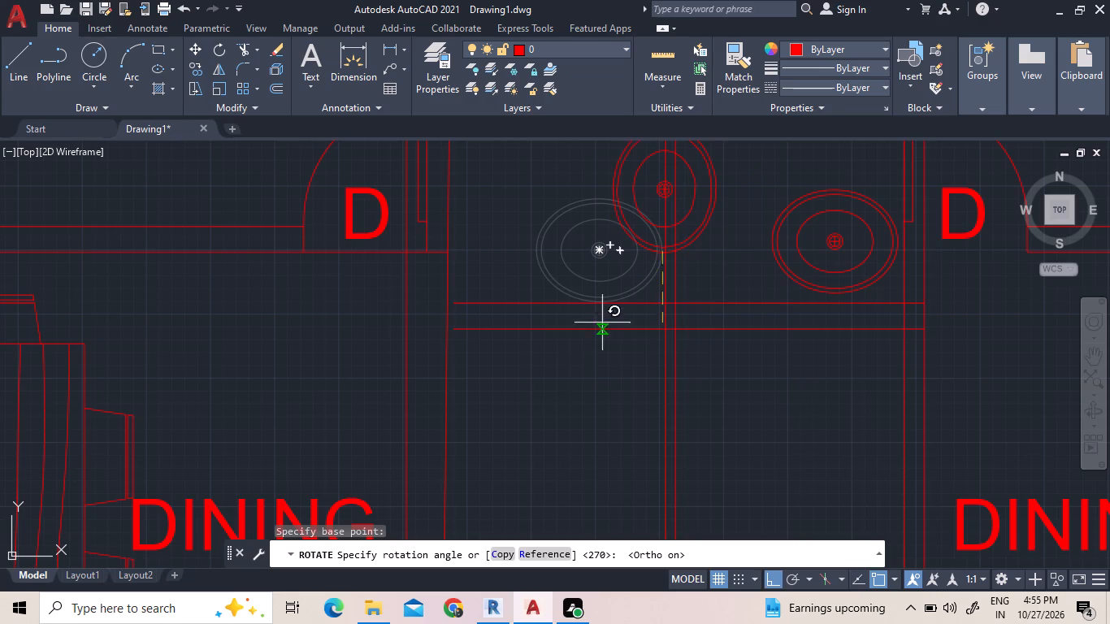
scroll(565, 312, "down", 1)
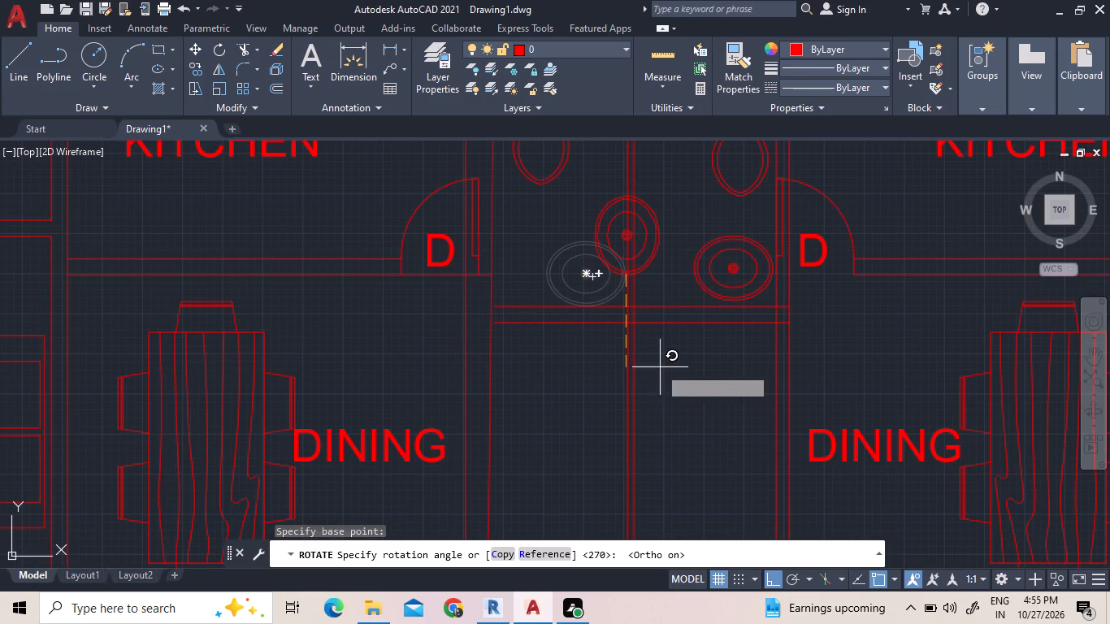
left_click(661, 379)
Move the rotated sink off the divider so that it sits against its left face, inside the left compartment.
left_click(598, 253)
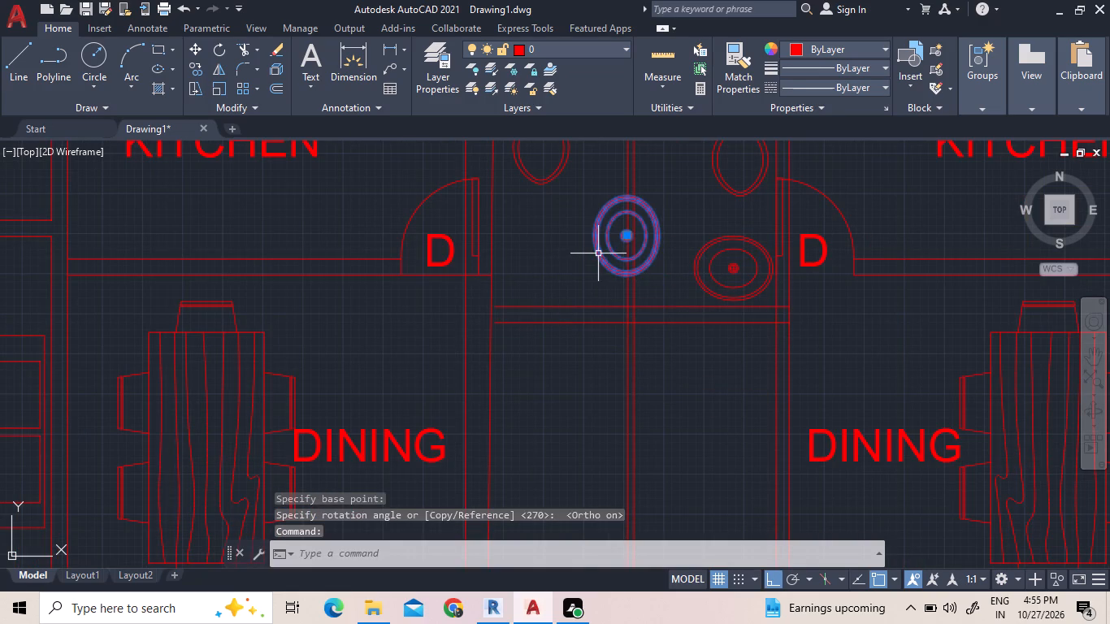
right_click(588, 253)
left_click(625, 309)
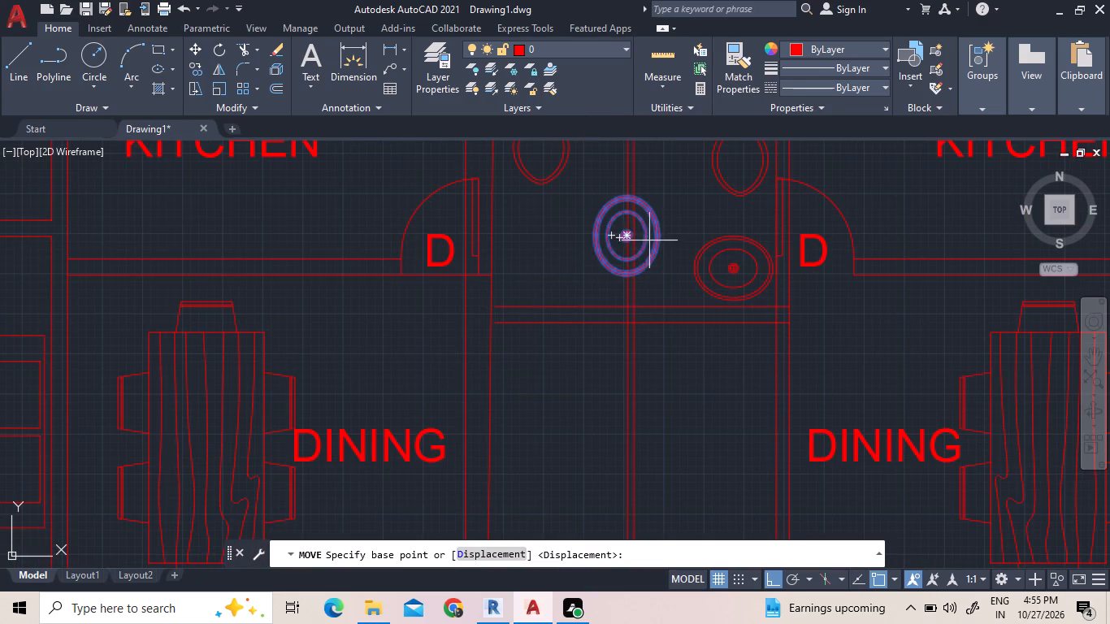
left_click(659, 233)
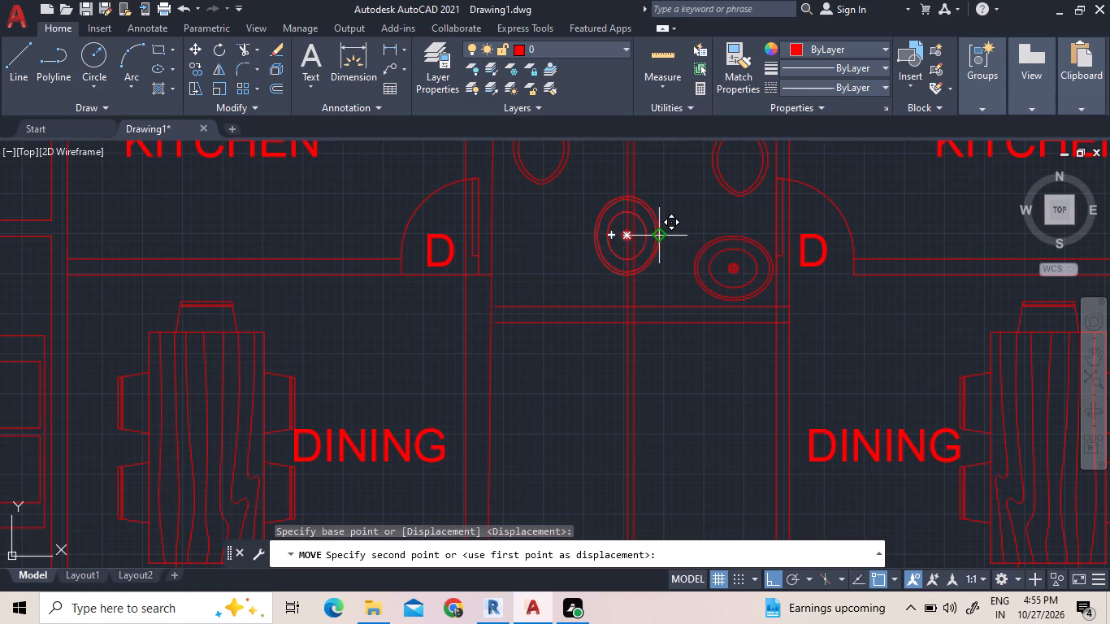
left_click(624, 229)
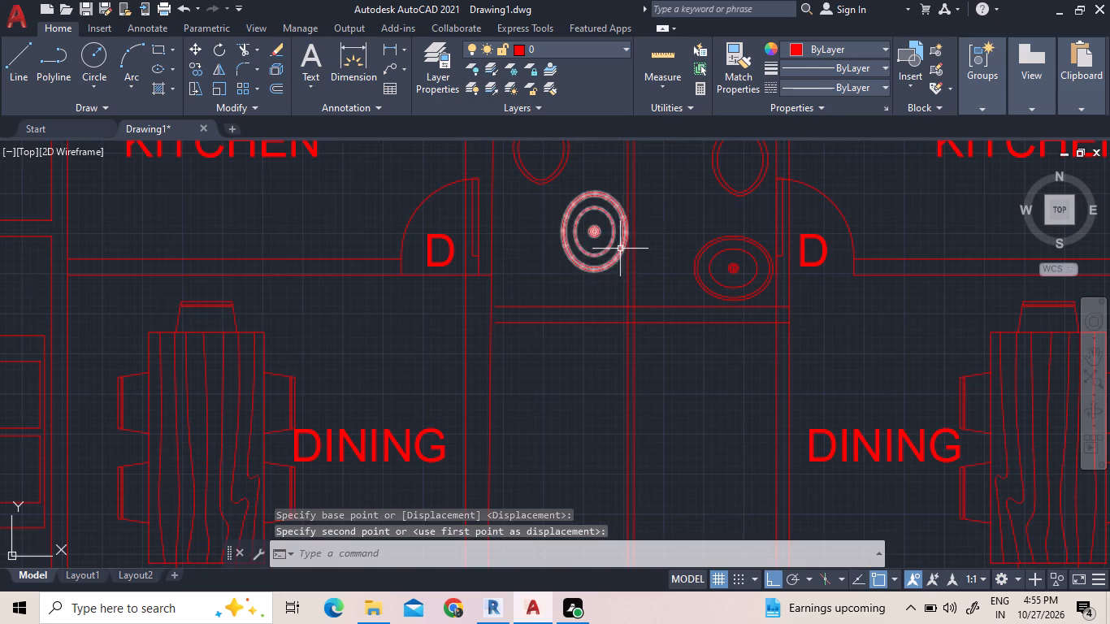
Rotate the oval sink in the shaft's right compartment 90 degrees about its divider-side edge.
scroll(622, 262, "down", 1)
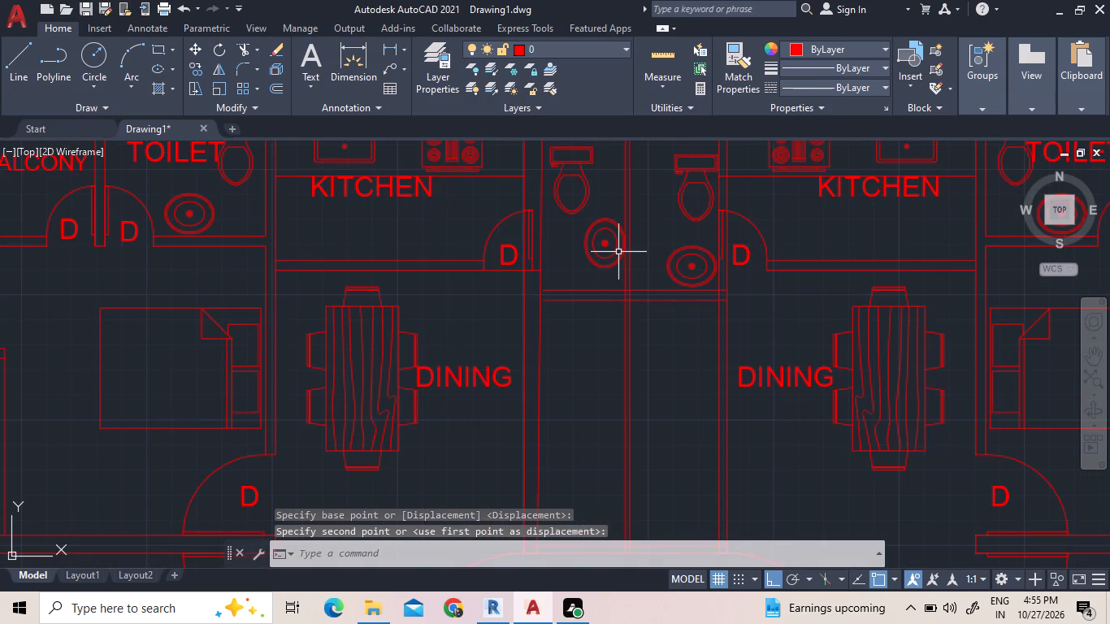
left_click(679, 278)
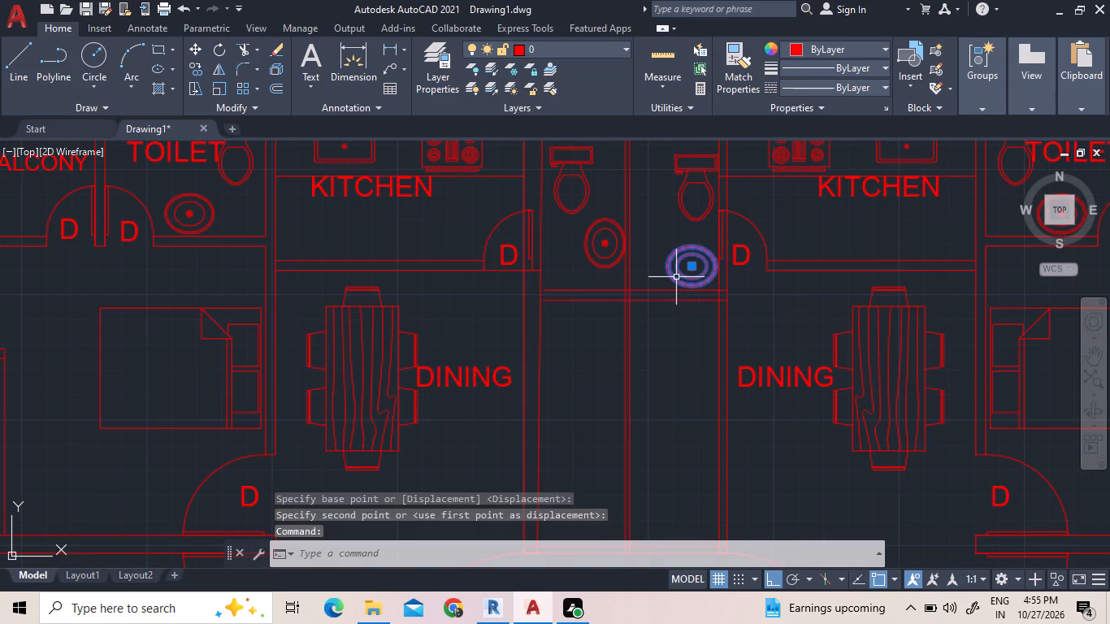
right_click(654, 228)
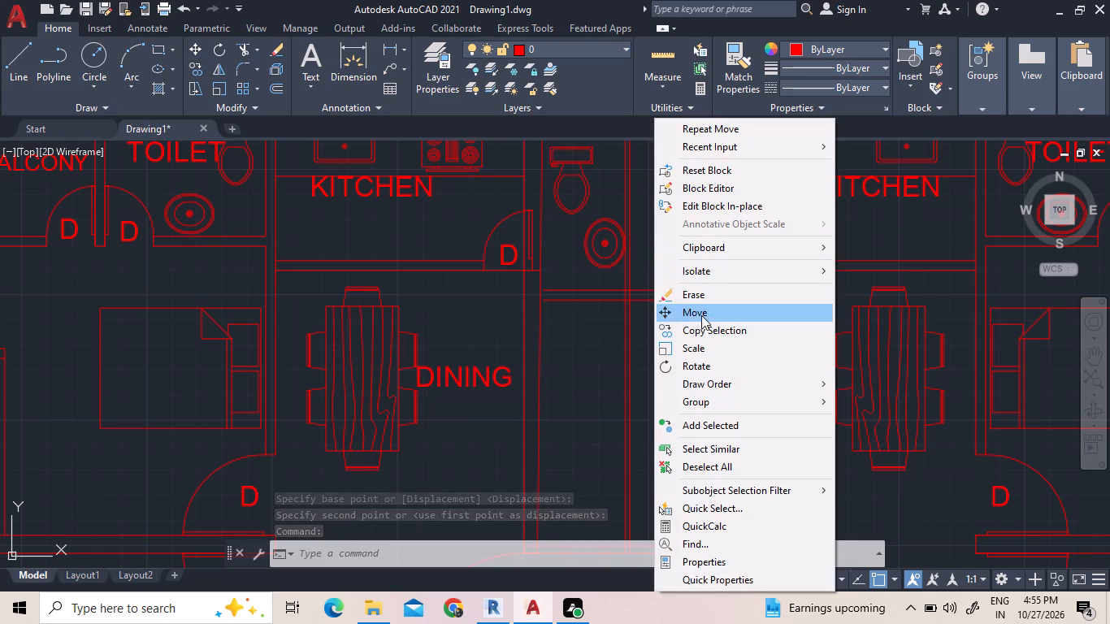
left_click(706, 363)
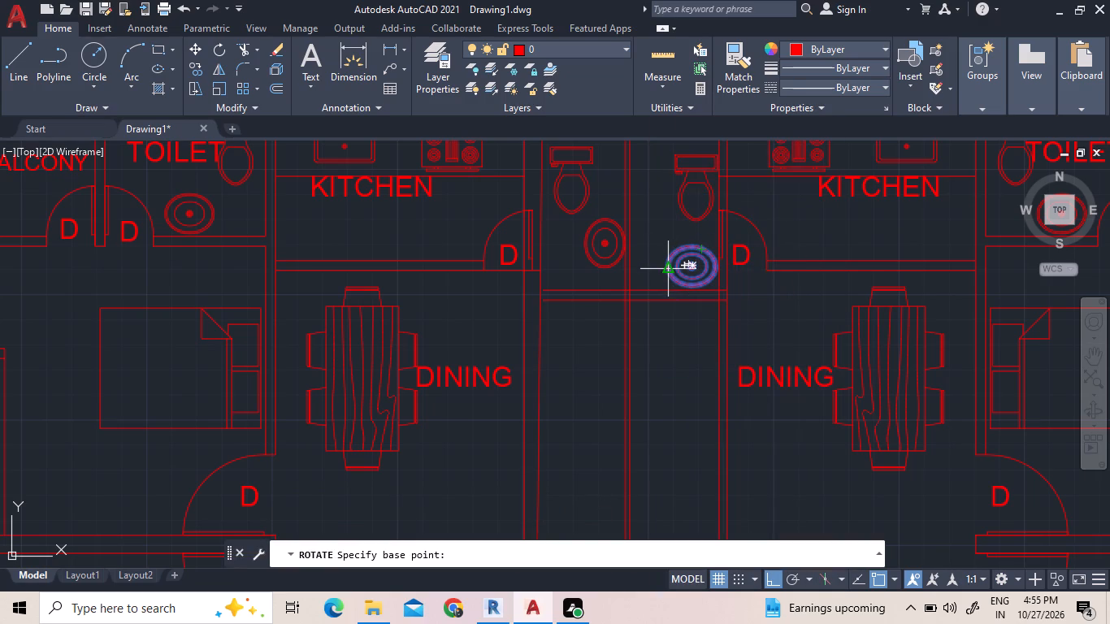
left_click(666, 268)
left_click(645, 205)
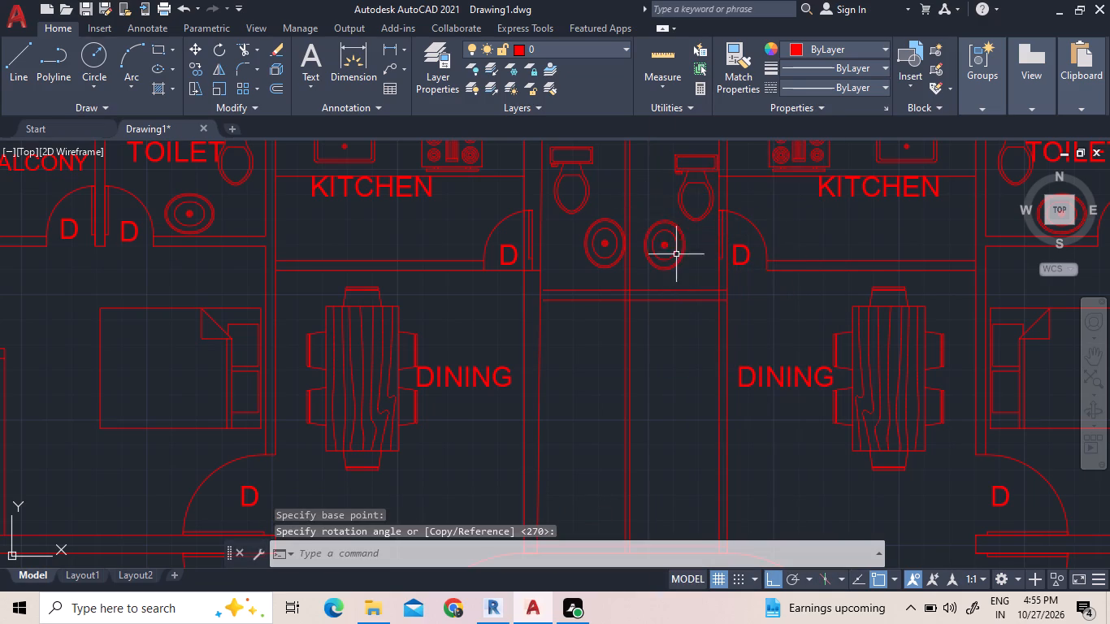
Move the right compartment's rotated sink against the divider's right face, beside the left compartment's sink.
left_click(683, 264)
left_click(644, 237)
right_click(646, 215)
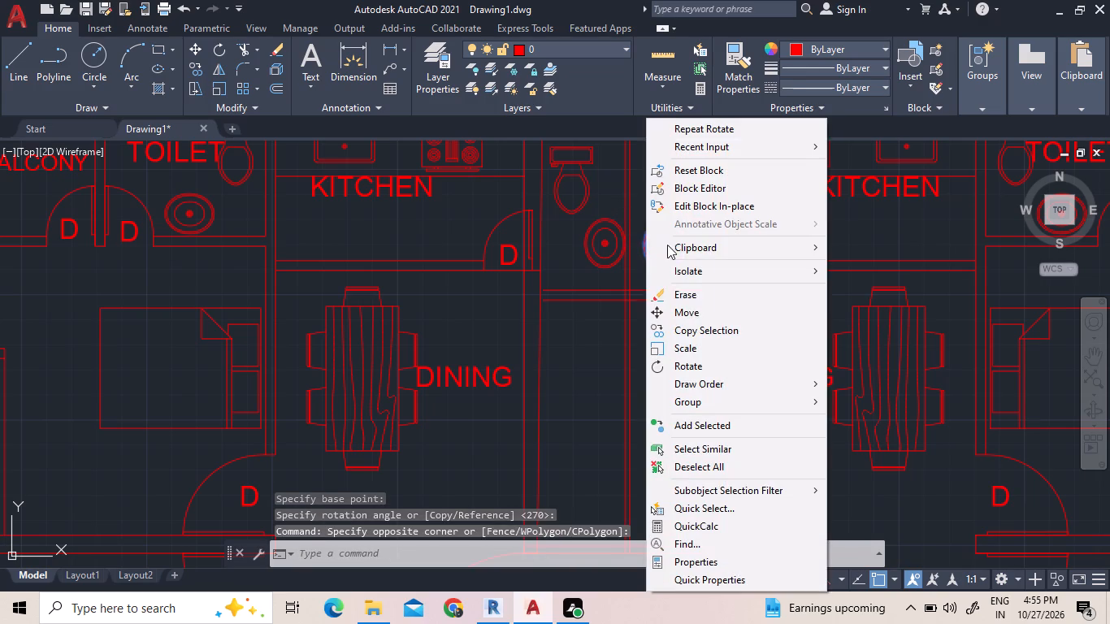
left_click(694, 309)
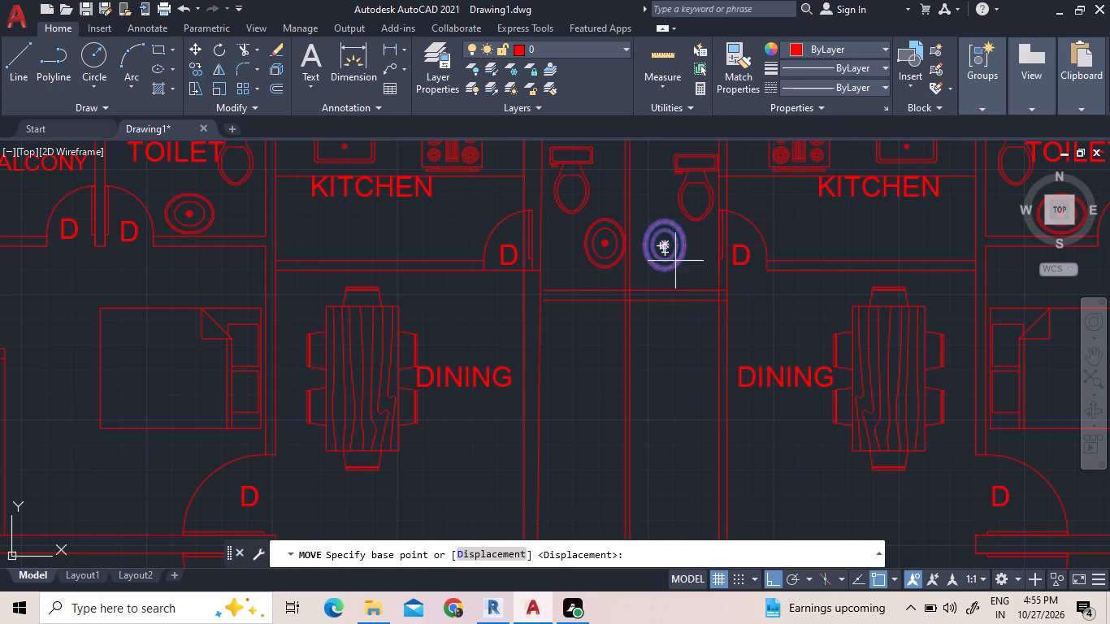
left_click(664, 248)
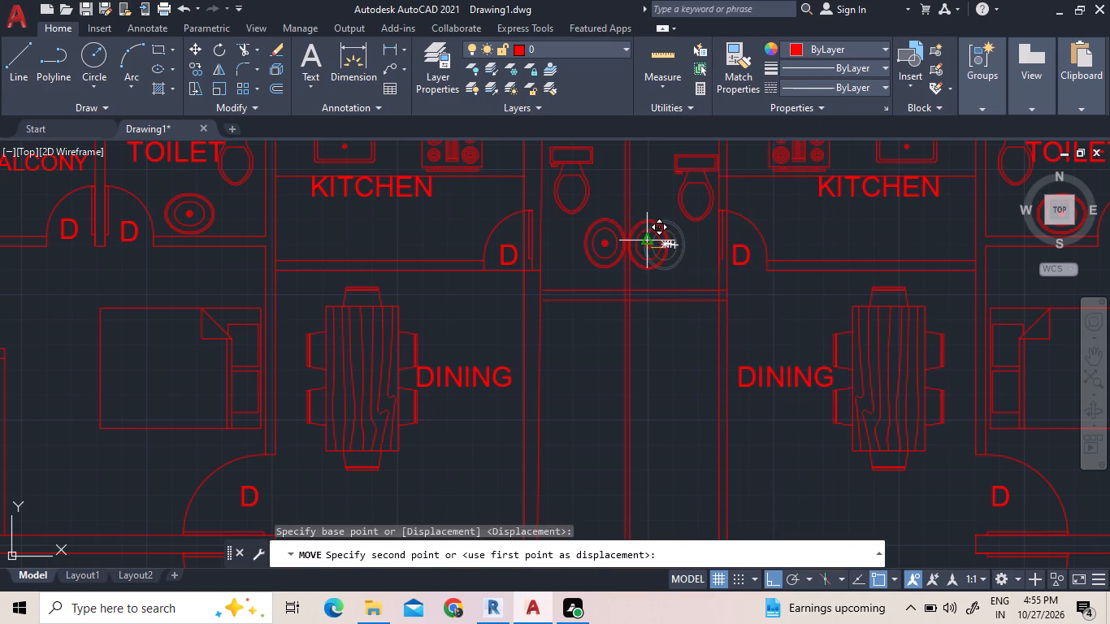
left_click(646, 240)
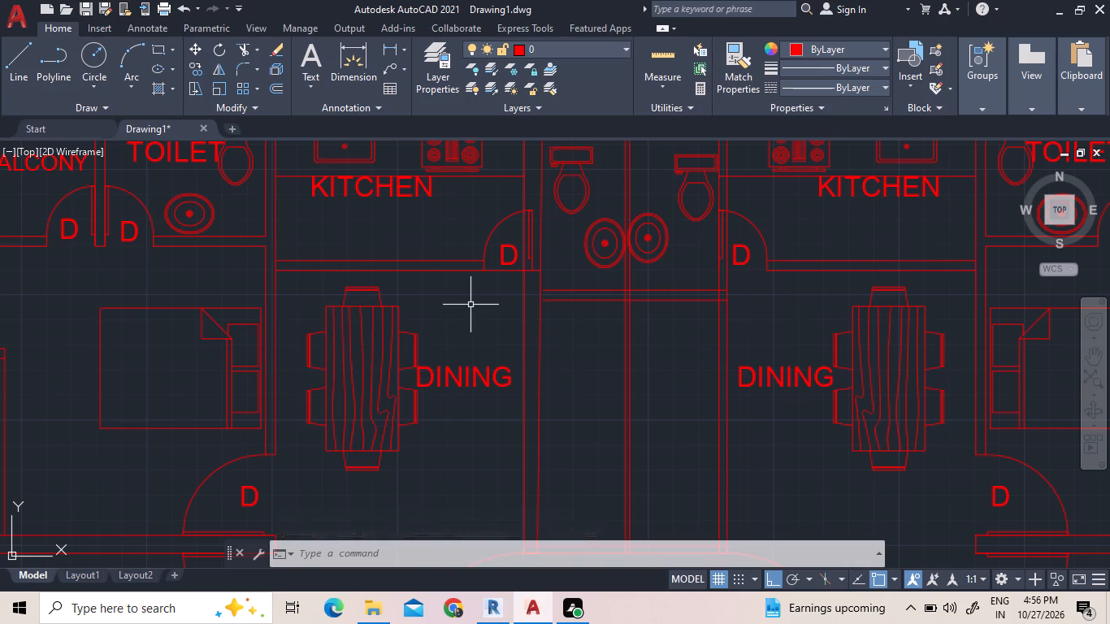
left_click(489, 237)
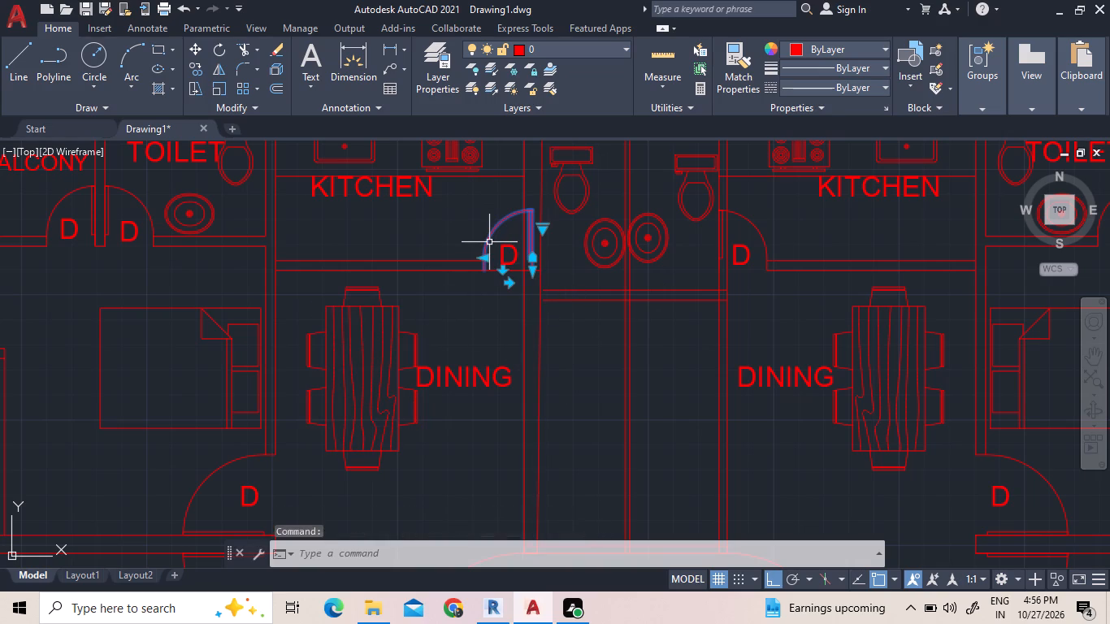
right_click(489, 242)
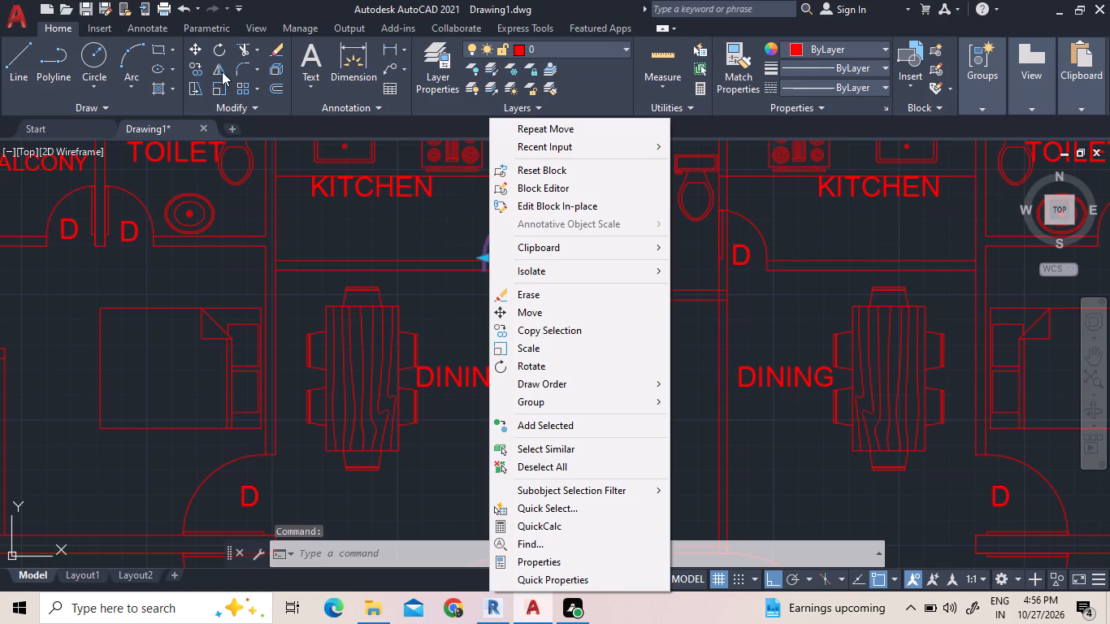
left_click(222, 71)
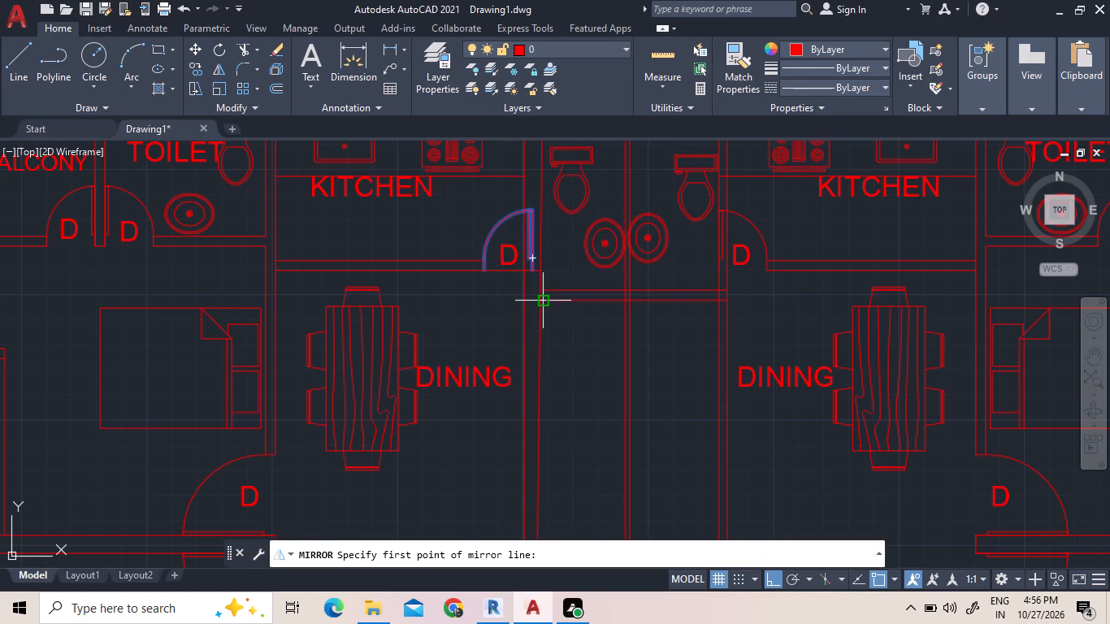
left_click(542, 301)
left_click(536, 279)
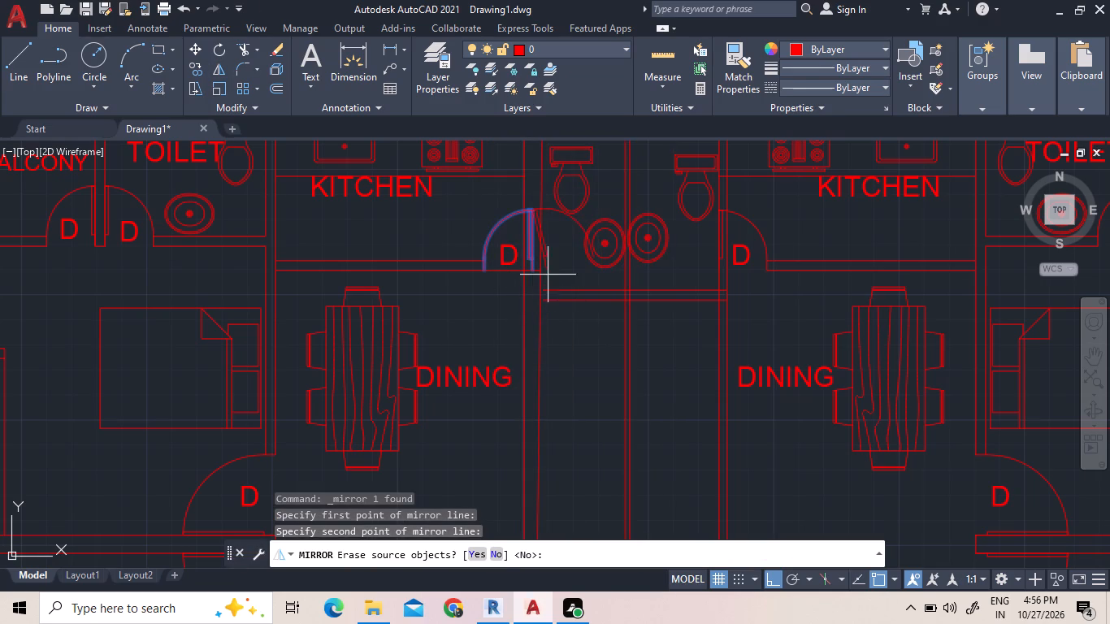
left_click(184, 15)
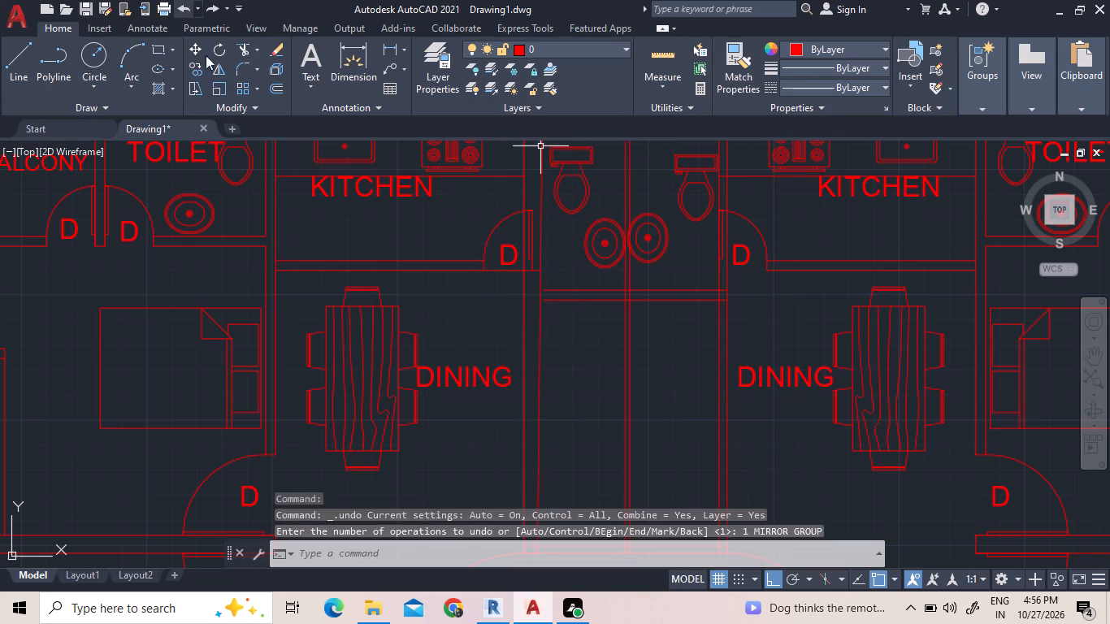
Extend the two cross wall lines below the toilet compartments to meet the shaft's left wall.
left_click(487, 233)
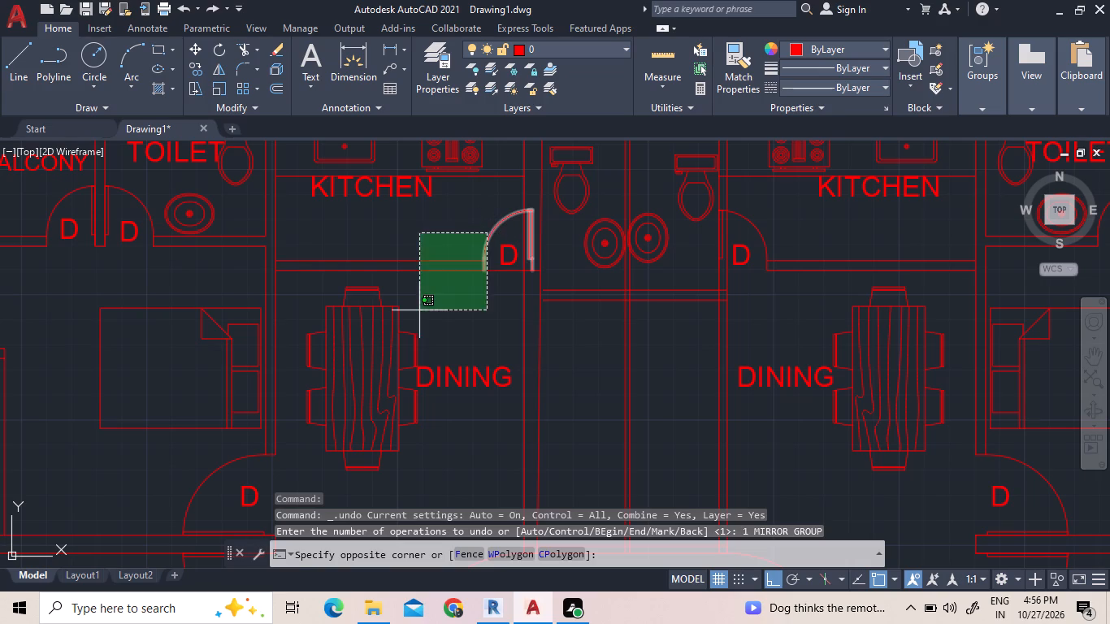
left_click(435, 209)
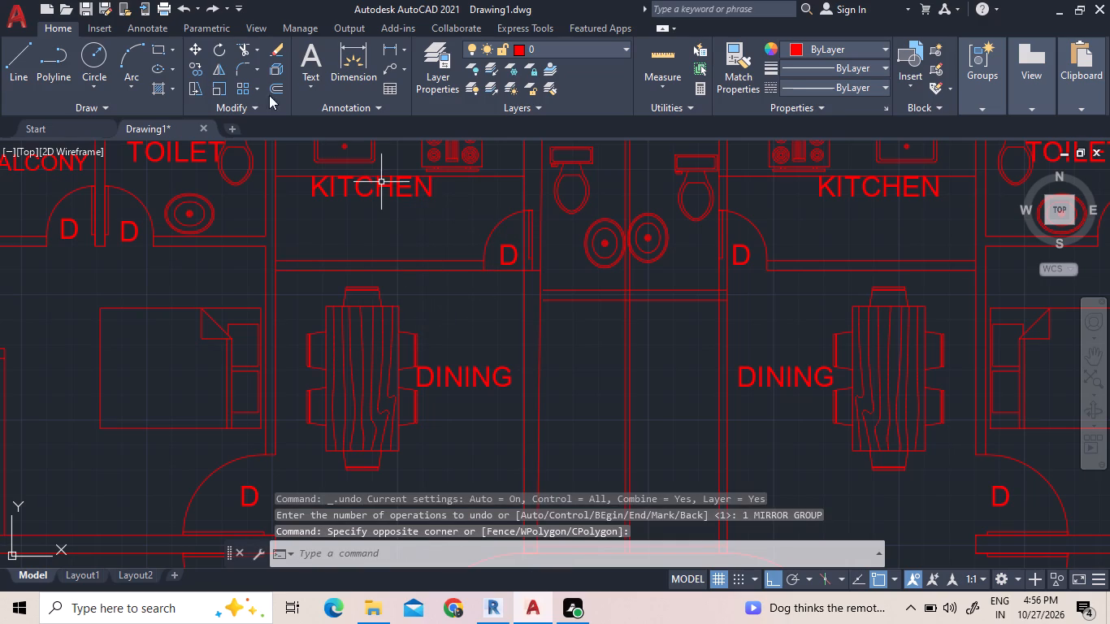
left_click(262, 45)
left_click(276, 121)
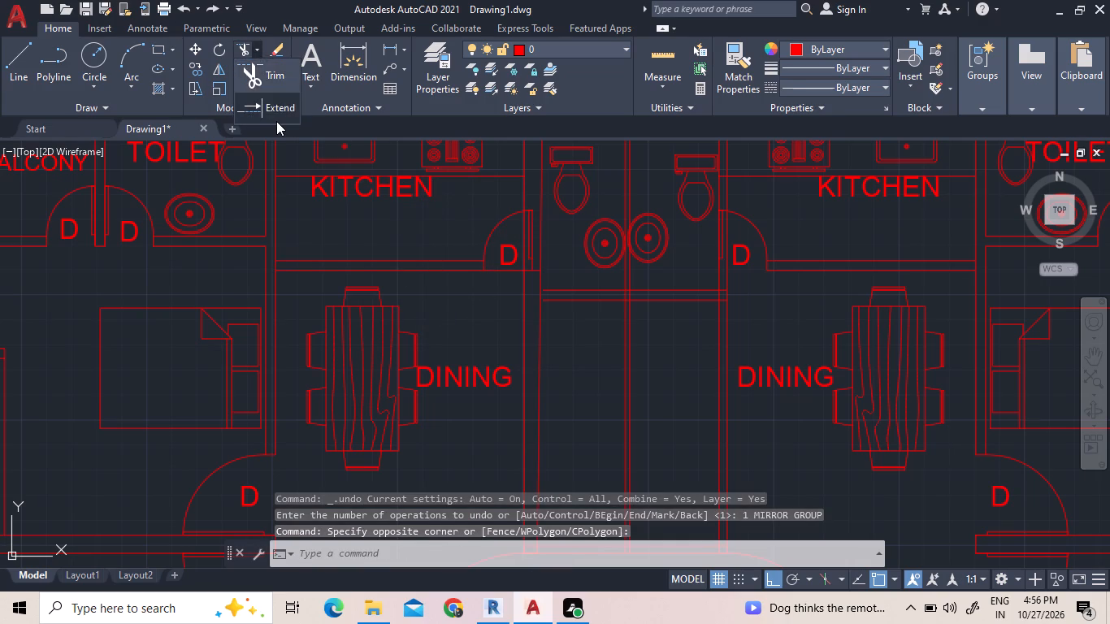
left_click(588, 323)
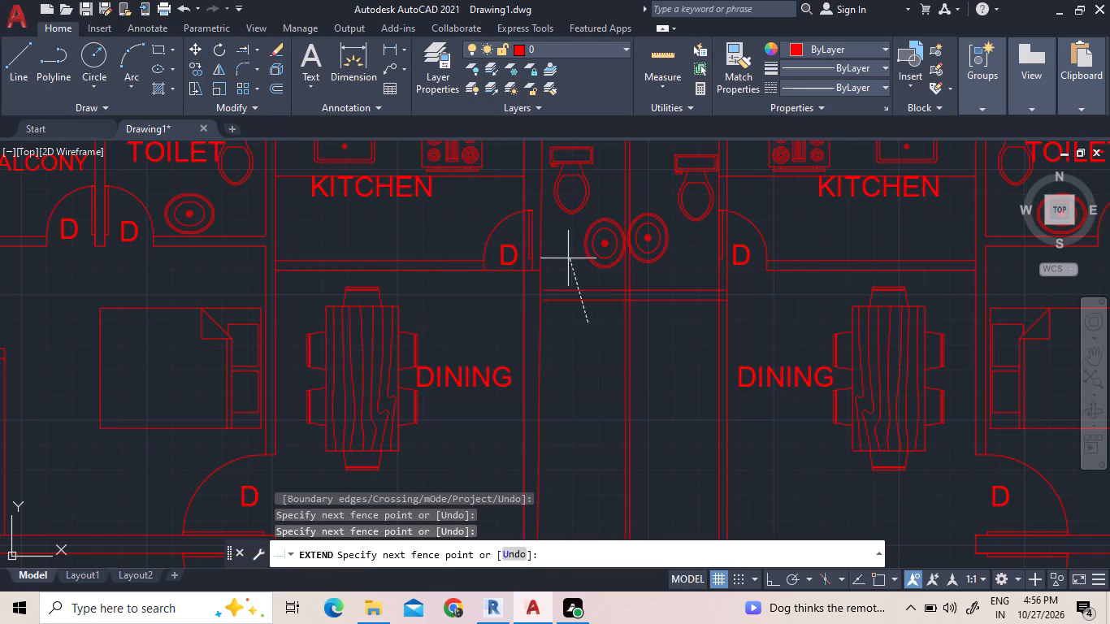
left_click(551, 253)
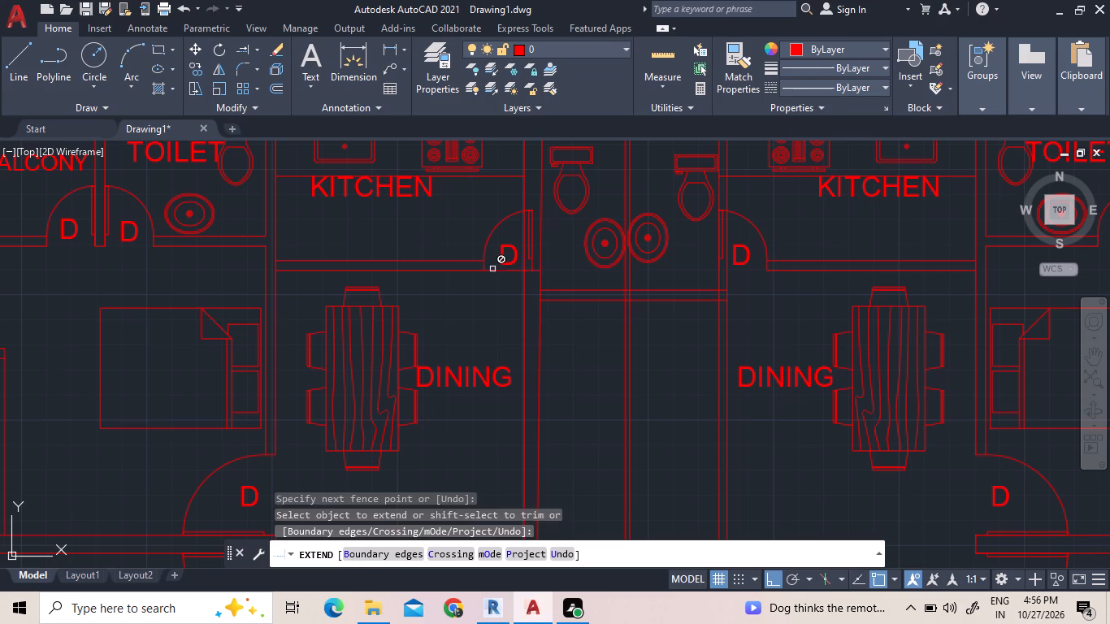
right_click(439, 343)
left_click(466, 347)
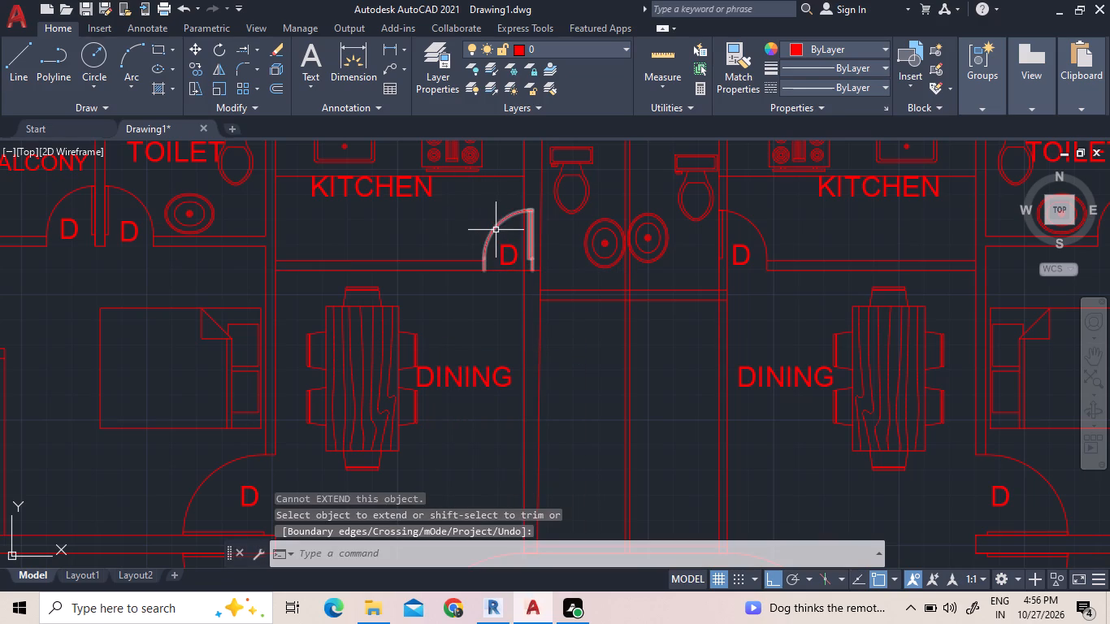
Mirror the left kitchen's door about the vertical line of the shaft's left wall into the left toilet compartment, keeping the original door.
left_click(496, 230)
right_click(490, 327)
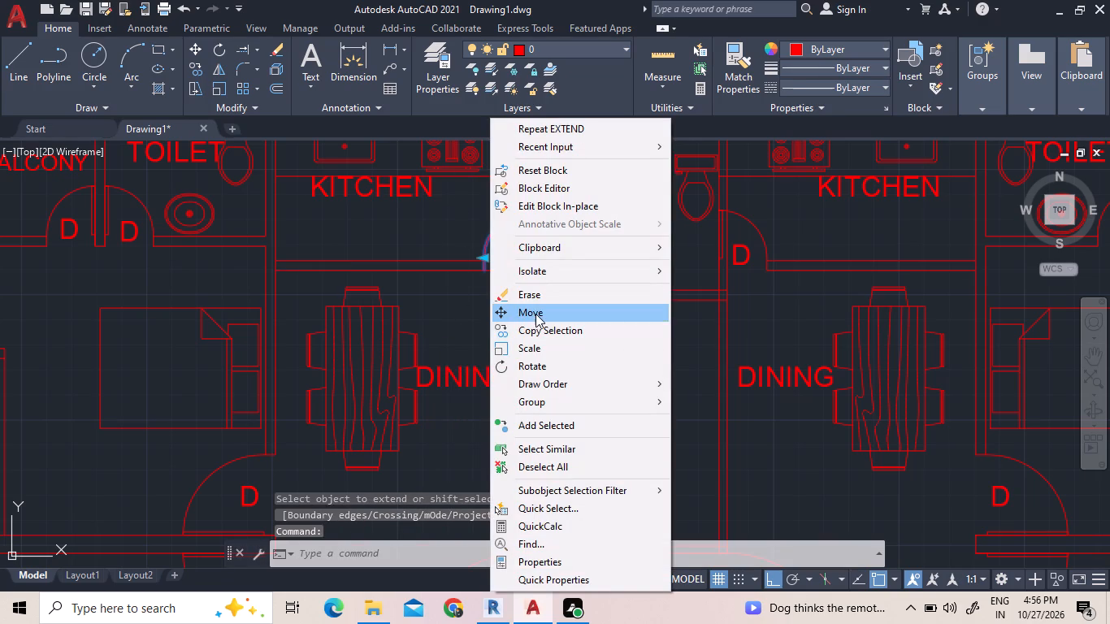
left_click(221, 66)
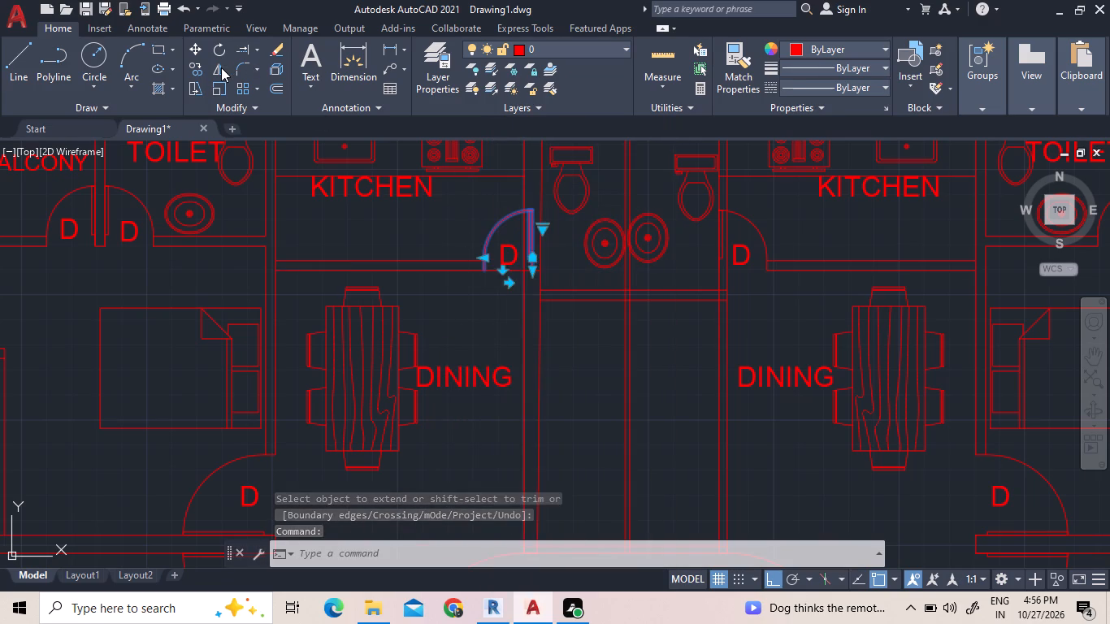
left_click(537, 301)
left_click(549, 274)
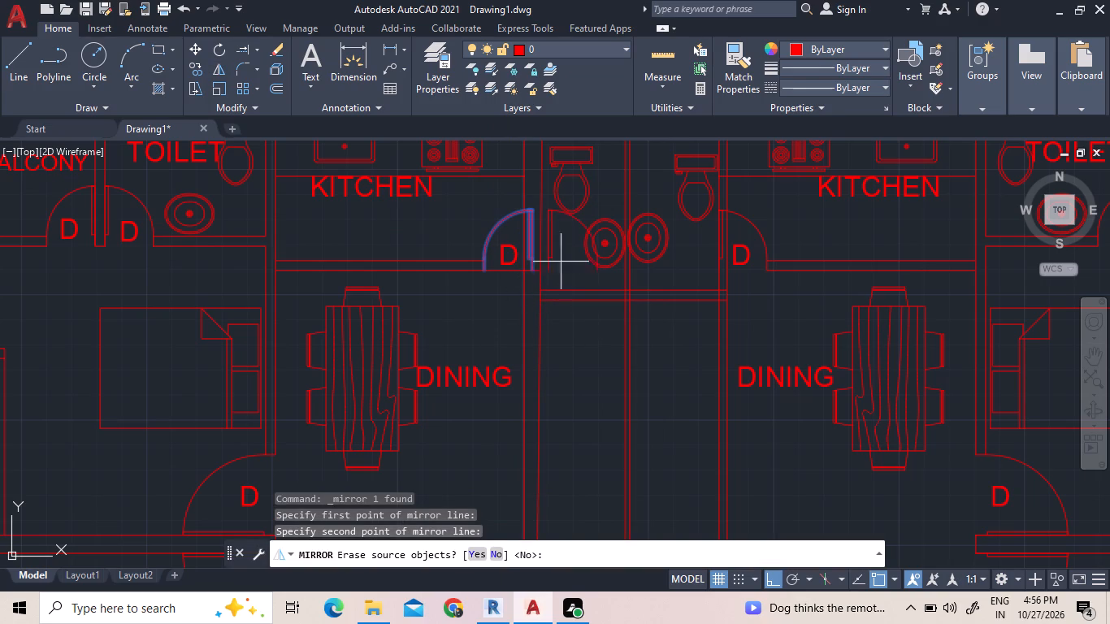
left_click(549, 240)
left_click(498, 552)
Move the mirrored door straight down so its base sits on the lower line of the compartments' cross wall.
left_click(548, 234)
right_click(551, 296)
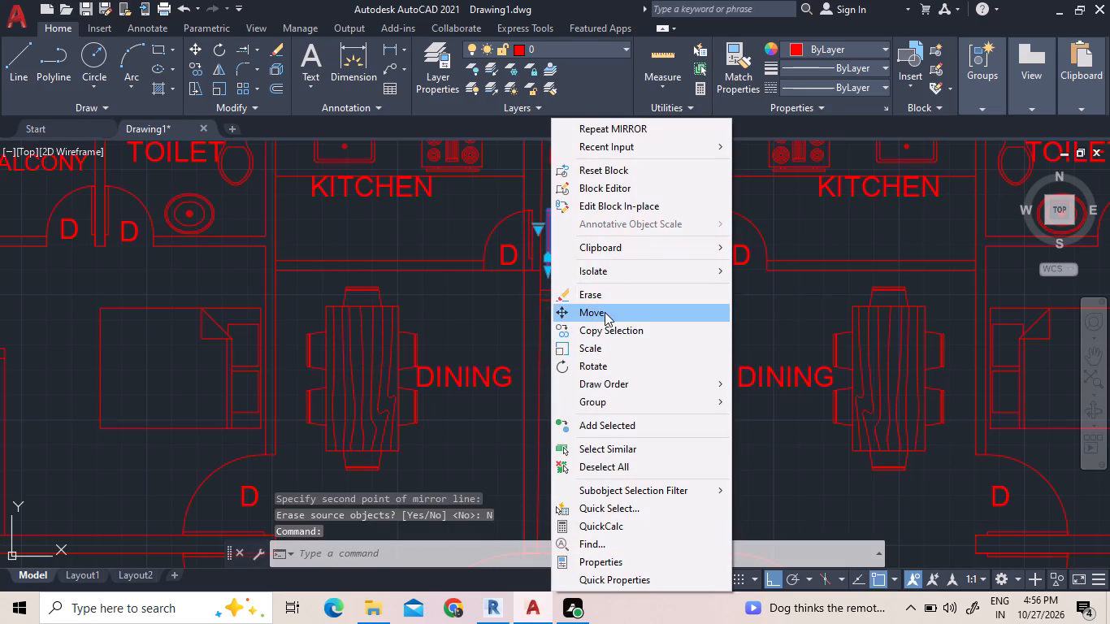
left_click(605, 312)
scroll(605, 310, "up", 1)
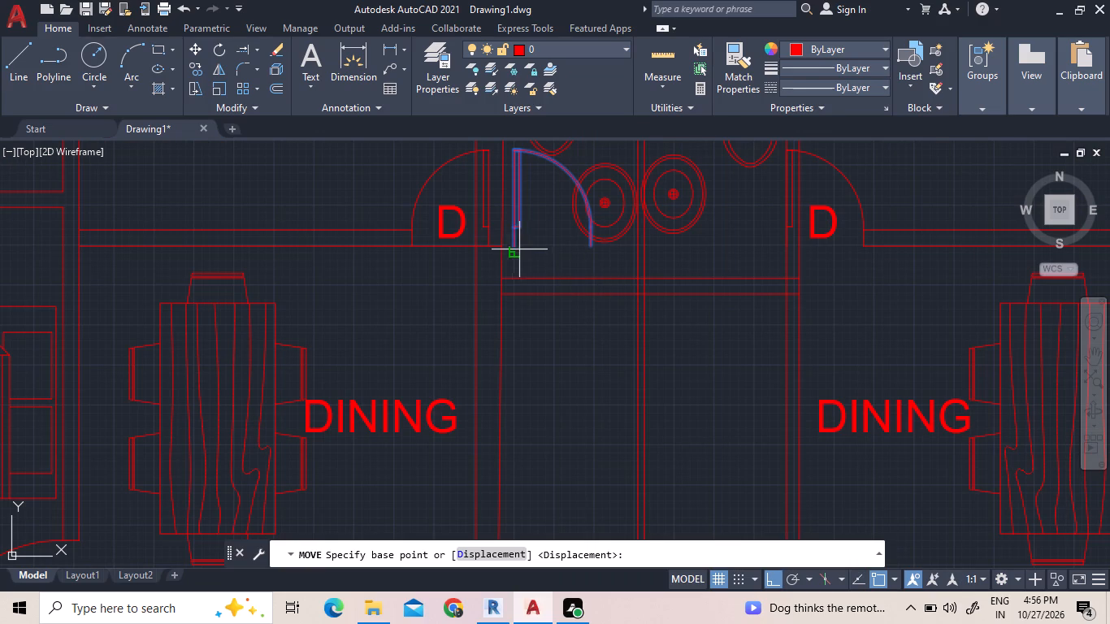
left_click(512, 248)
left_click(510, 292)
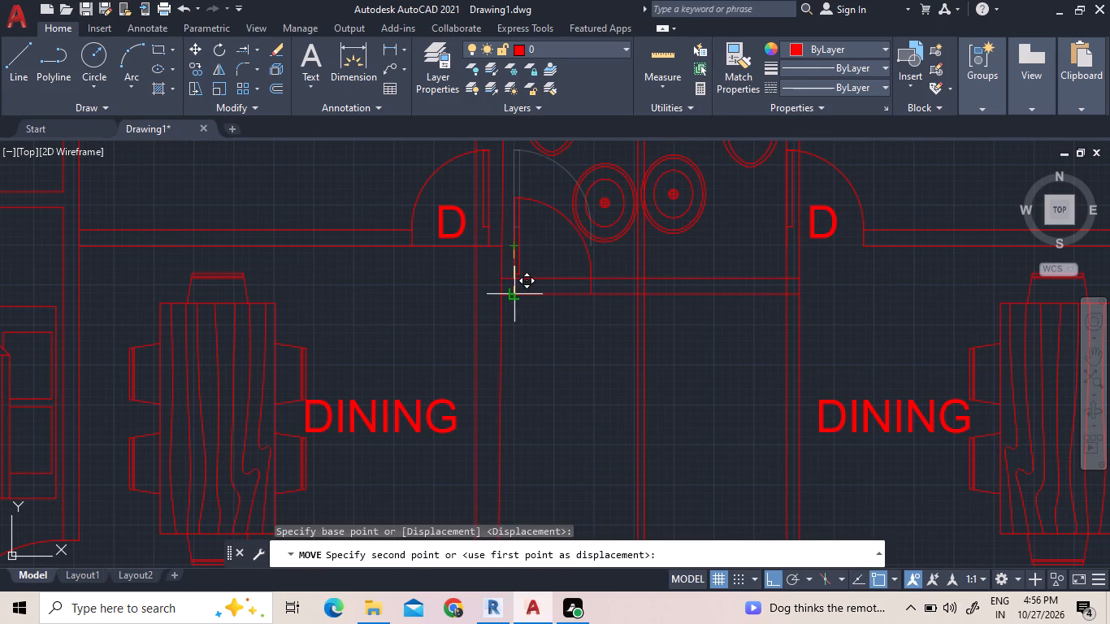
Copy the left compartment's door horizontally along the cross wall into the right toilet compartment.
left_click(518, 241)
right_click(518, 241)
left_click(540, 329)
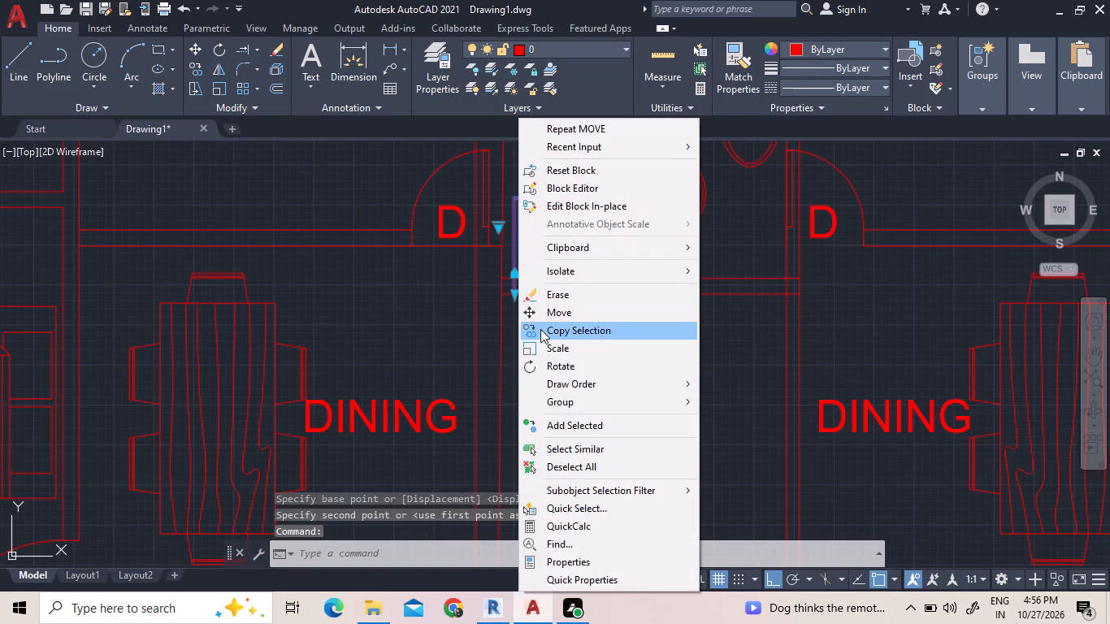
left_click(559, 259)
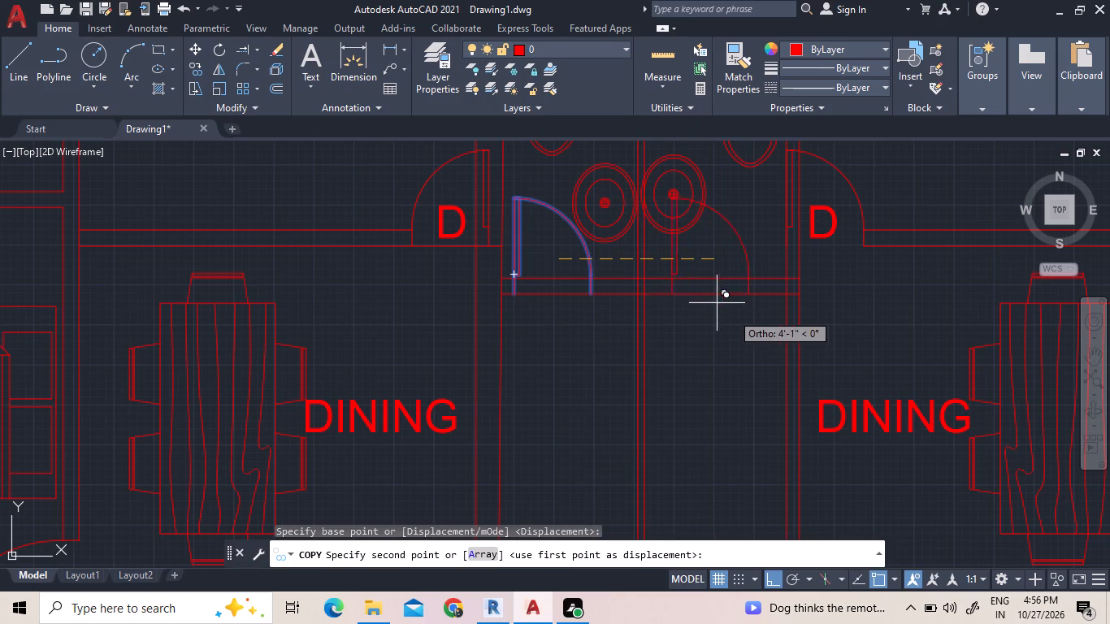
left_click(741, 321)
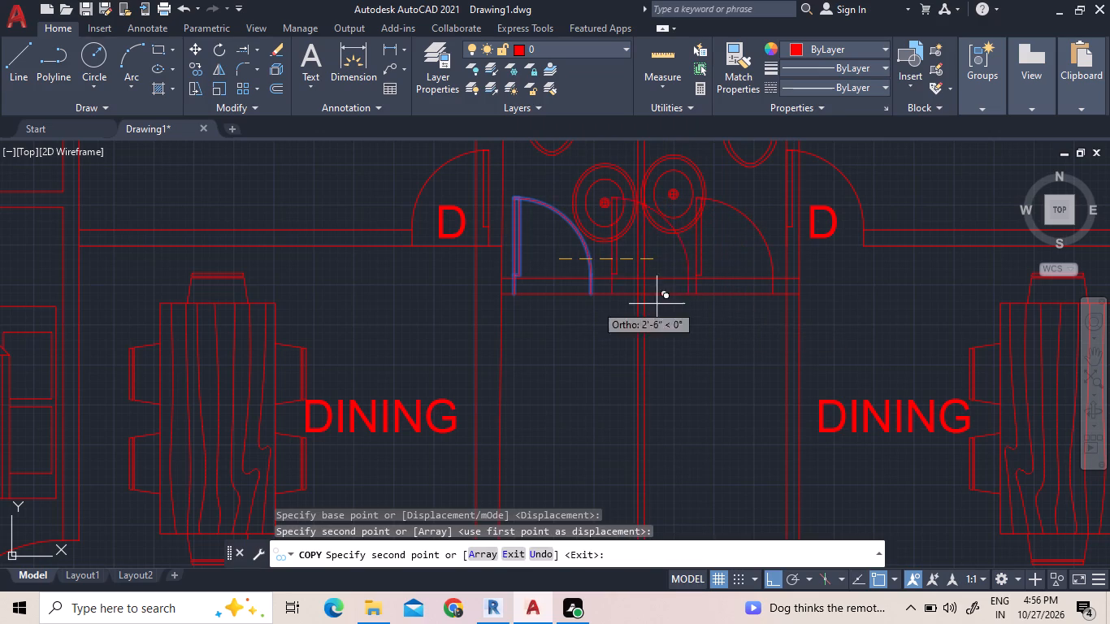
right_click(428, 316)
left_click(440, 327)
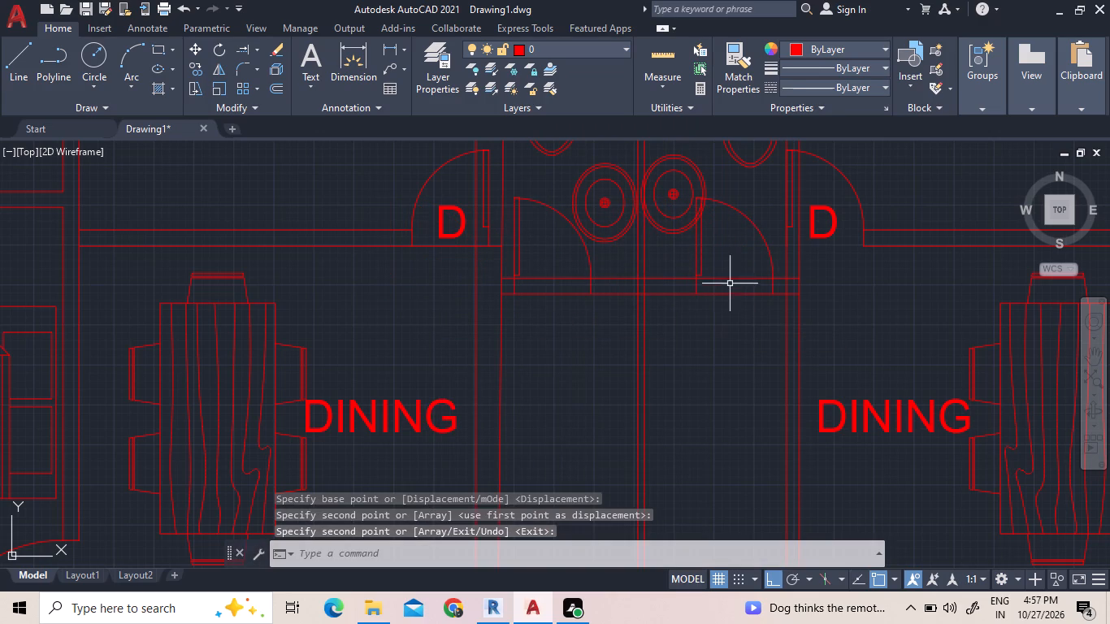
Flip the right compartment's door so its leaf faces the outer wall, and move it against the shaft's right wall.
left_click(694, 258)
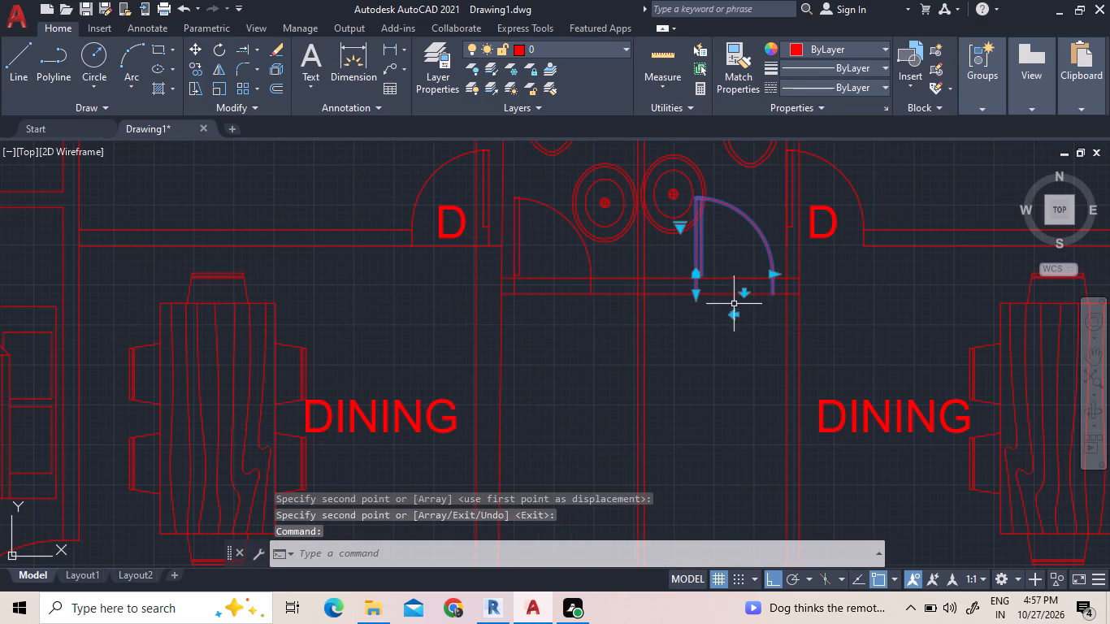
left_click(735, 320)
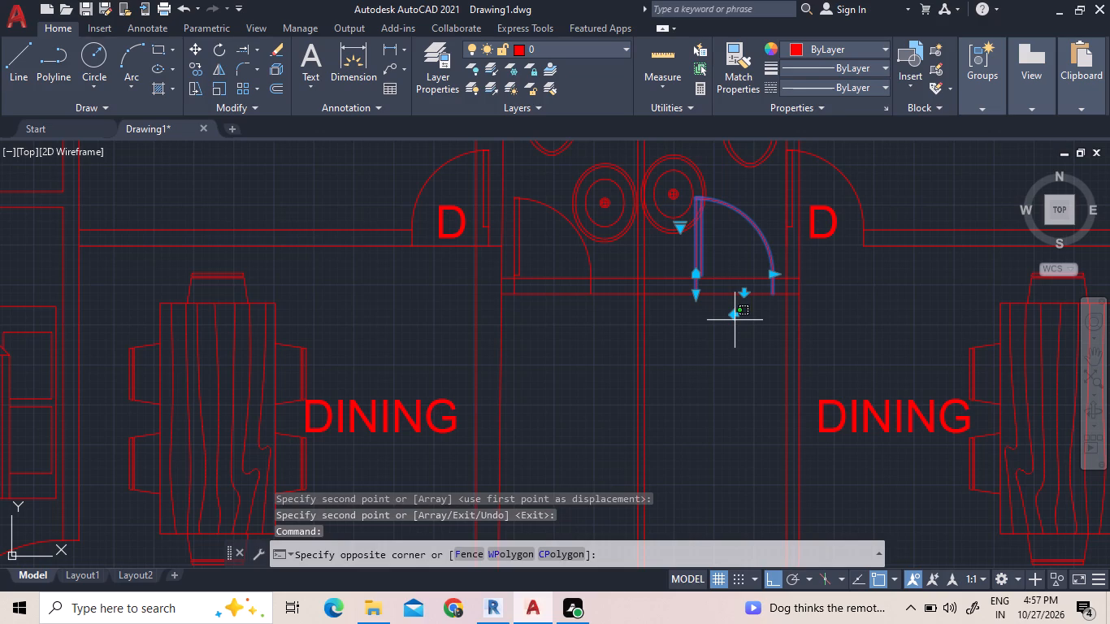
left_click(735, 320)
left_click(735, 312)
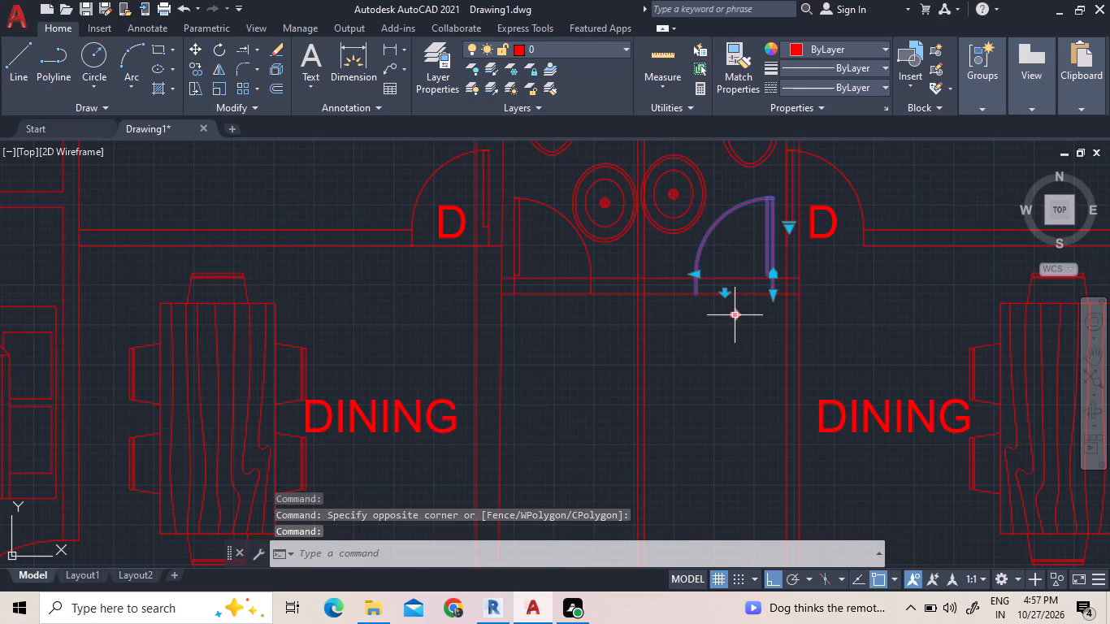
right_click(746, 277)
left_click(765, 309)
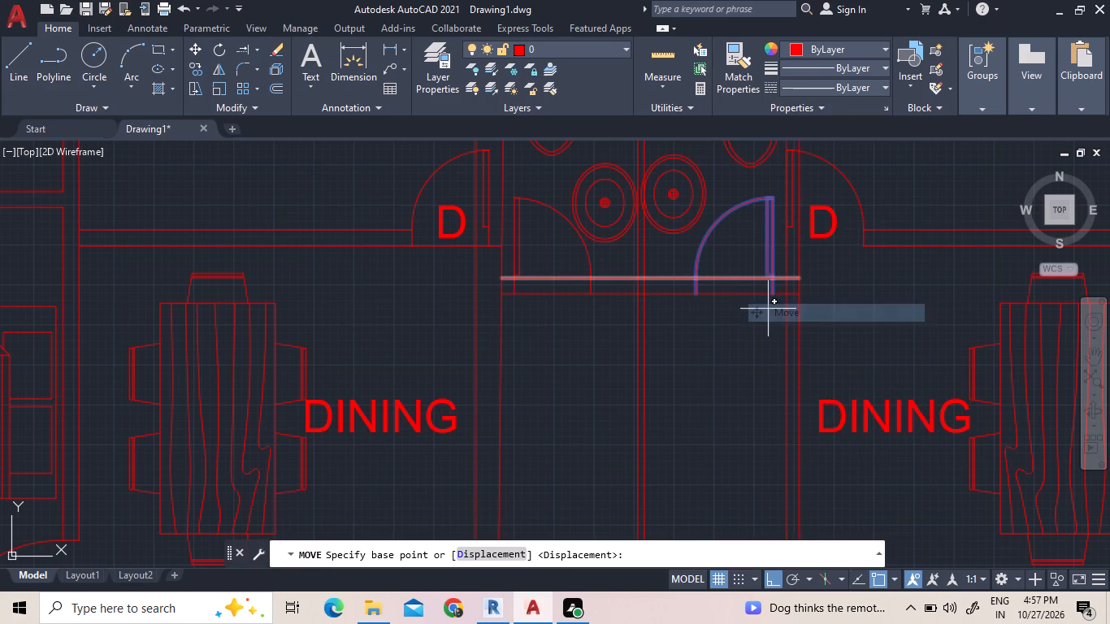
left_click(774, 294)
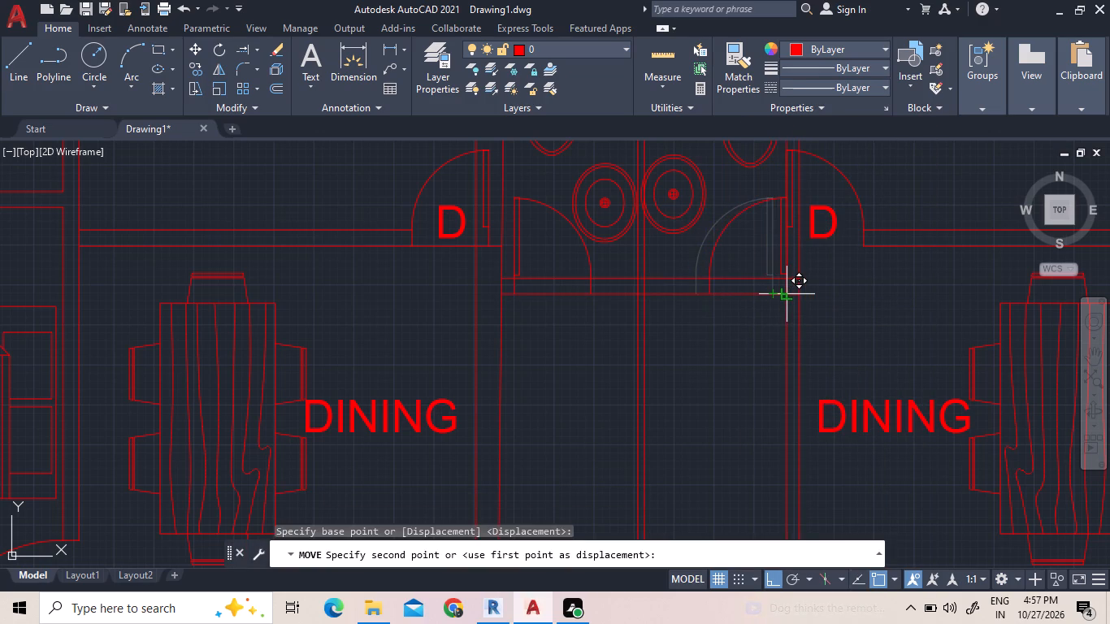
left_click(785, 295)
Move the left compartment's door along the cross wall until it sits against the shaft's left wall.
left_click(517, 249)
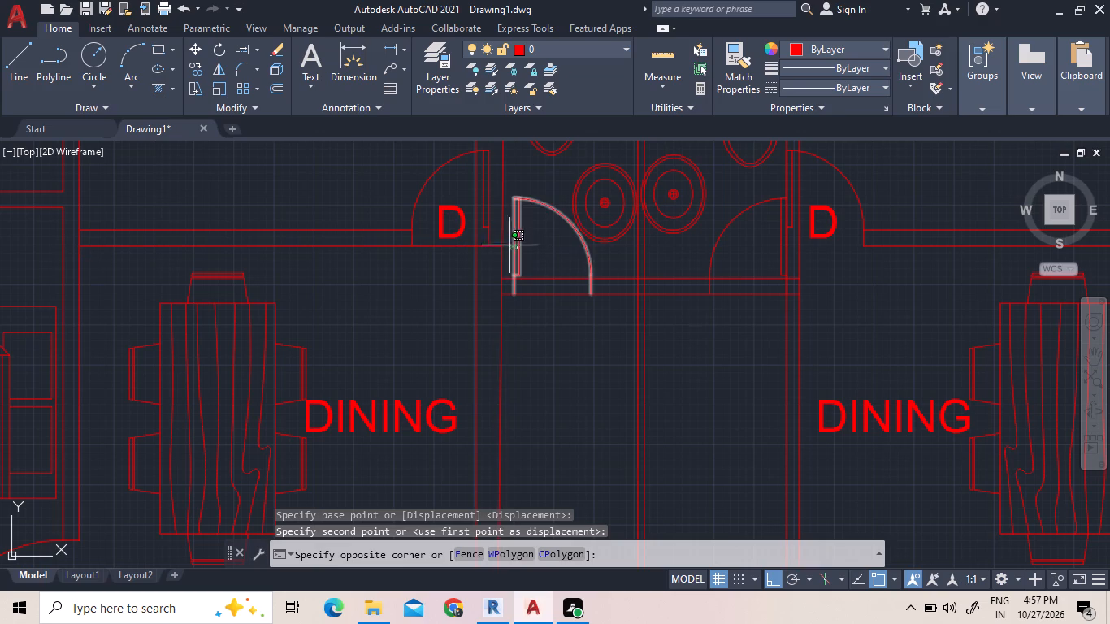
left_click(510, 219)
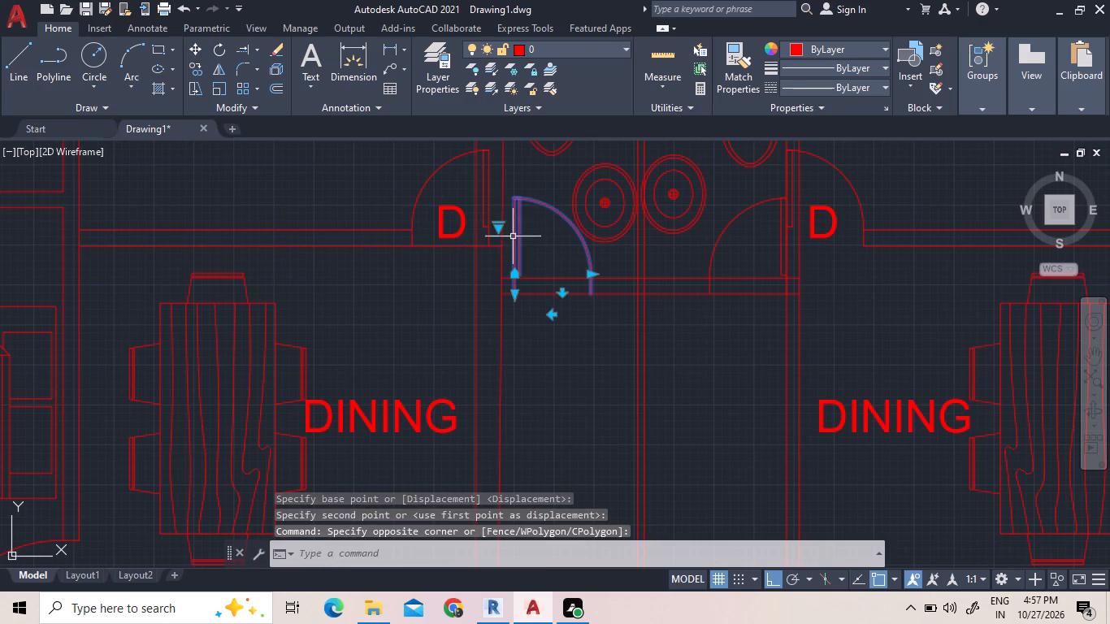
right_click(531, 323)
left_click(553, 314)
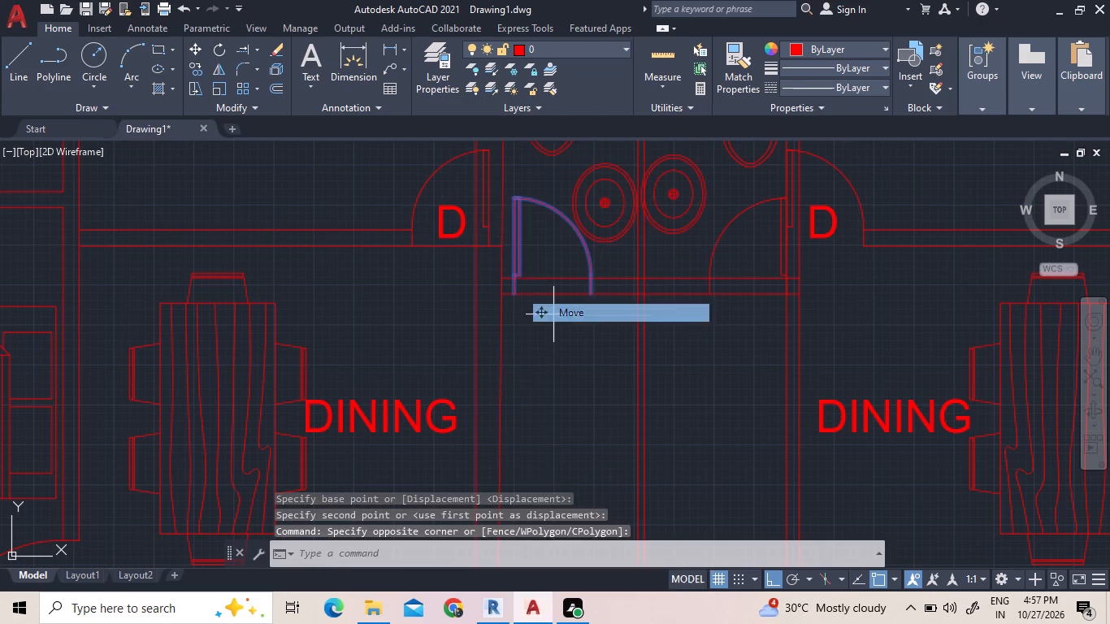
scroll(515, 274, "up", 2)
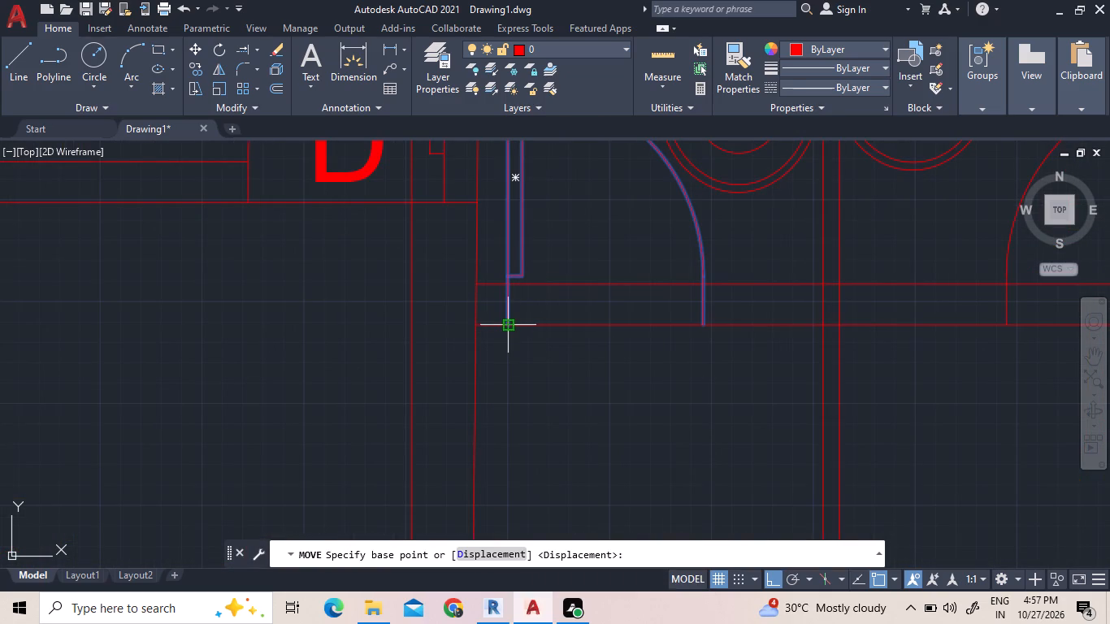
left_click(511, 327)
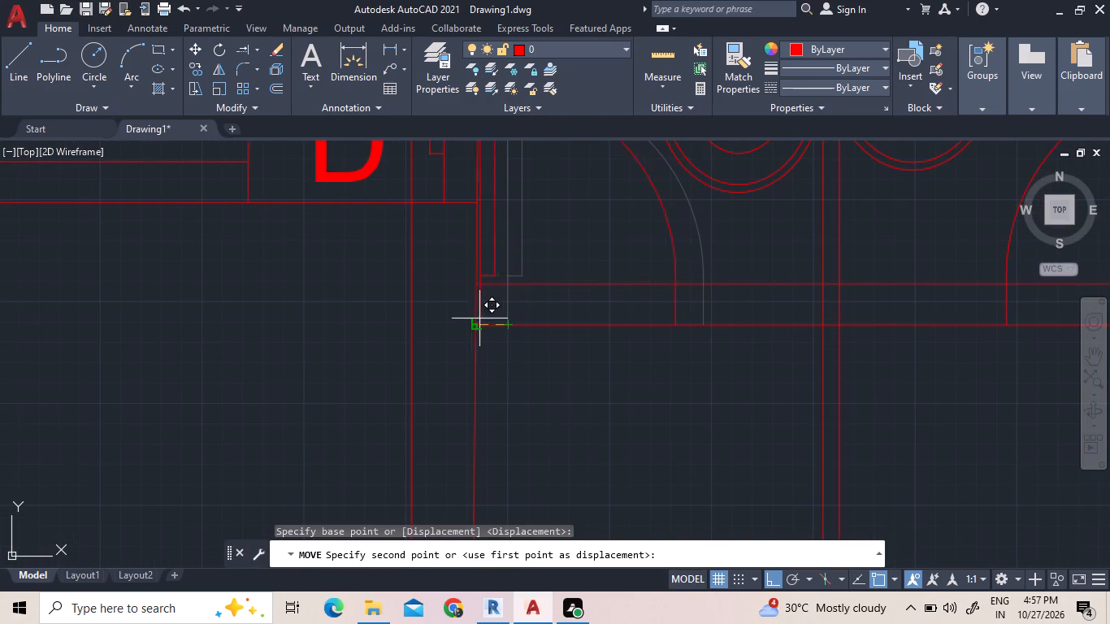
left_click(477, 330)
scroll(583, 364, "down", 3)
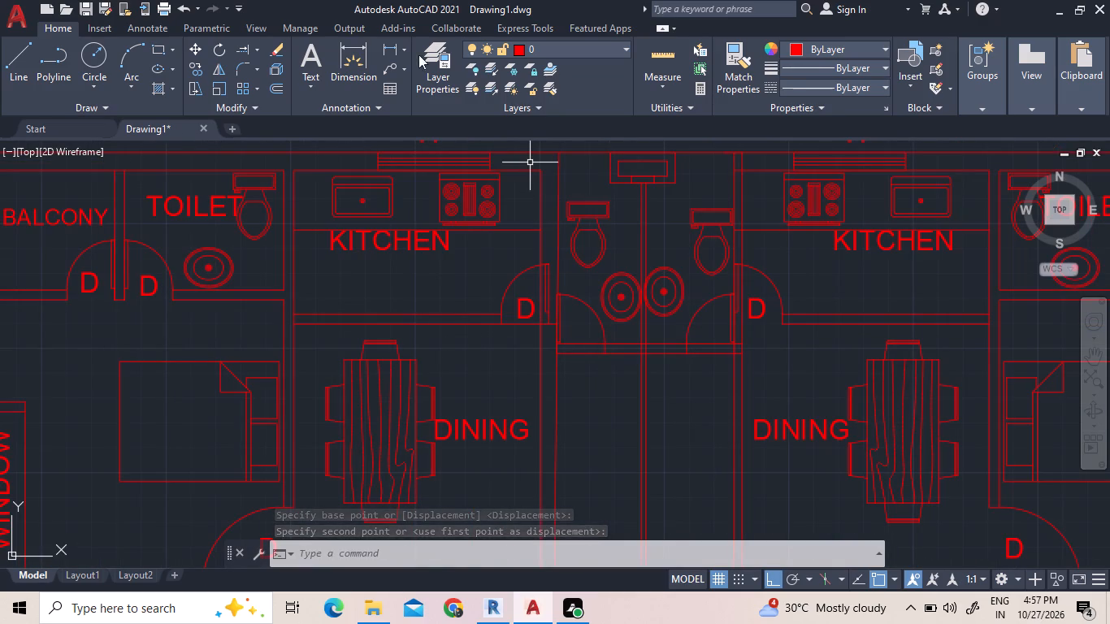
Trim both cross wall lines within the left and right toilet compartments' door openings.
left_click(257, 43)
left_click(258, 98)
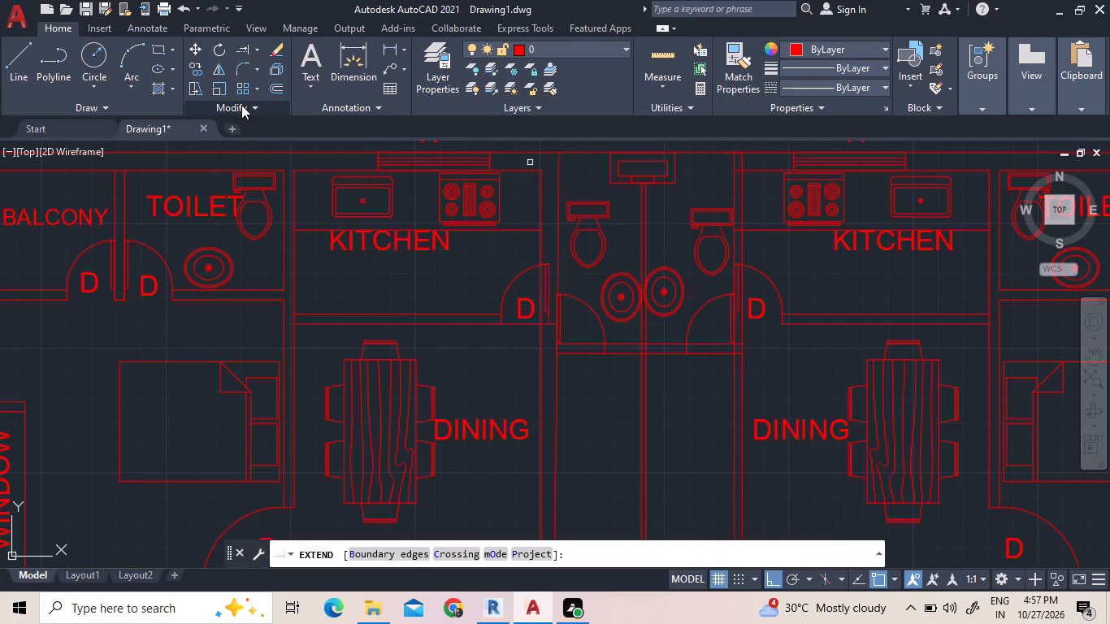
left_click(262, 53)
left_click(256, 73)
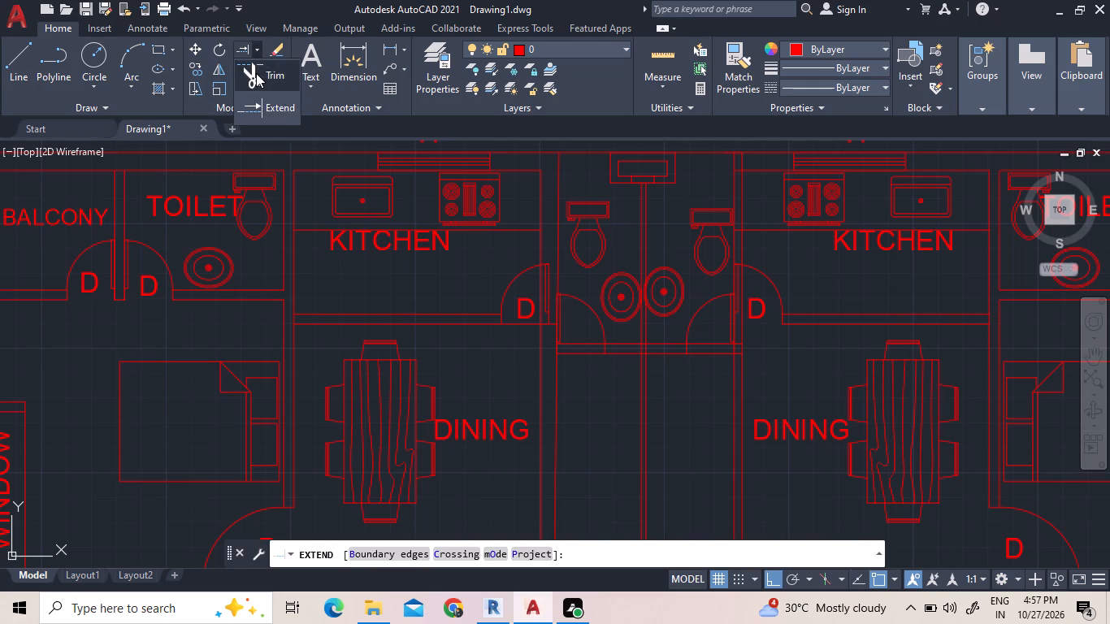
left_click(566, 362)
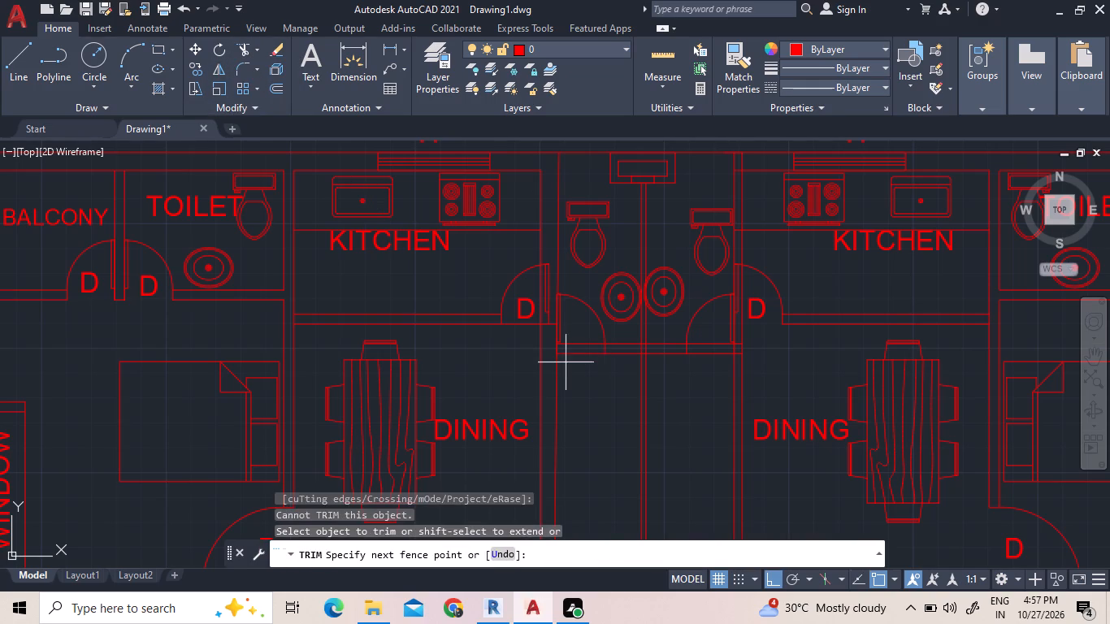
left_click(573, 342)
left_click_drag(713, 381, 713, 370)
left_click(712, 333)
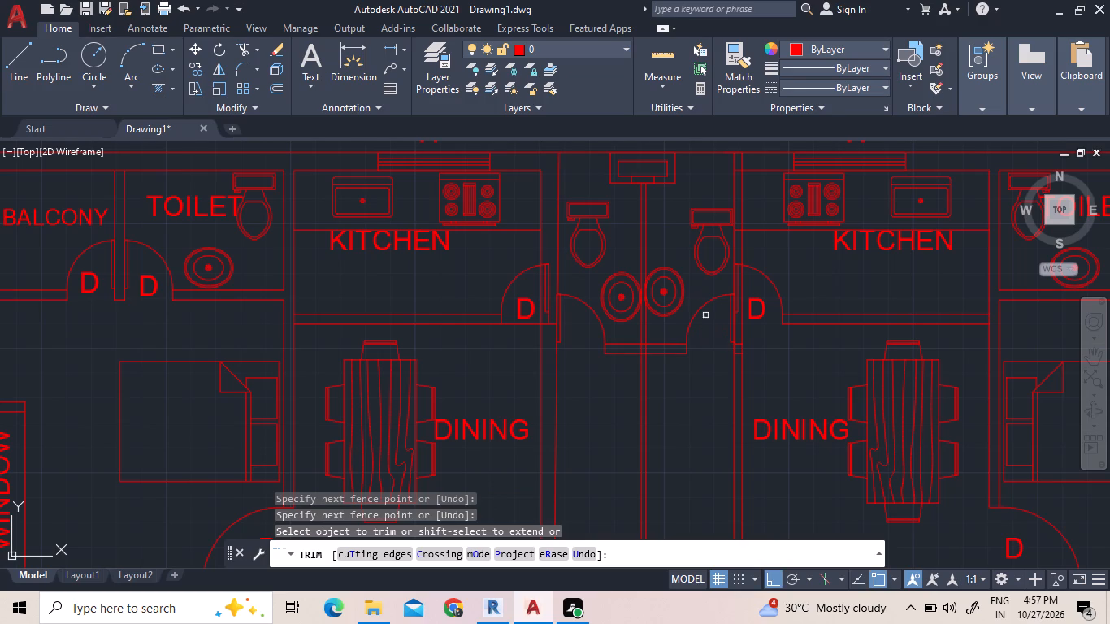
Trim the remaining wall line across the left kitchen's door opening.
scroll(625, 243, "down", 1)
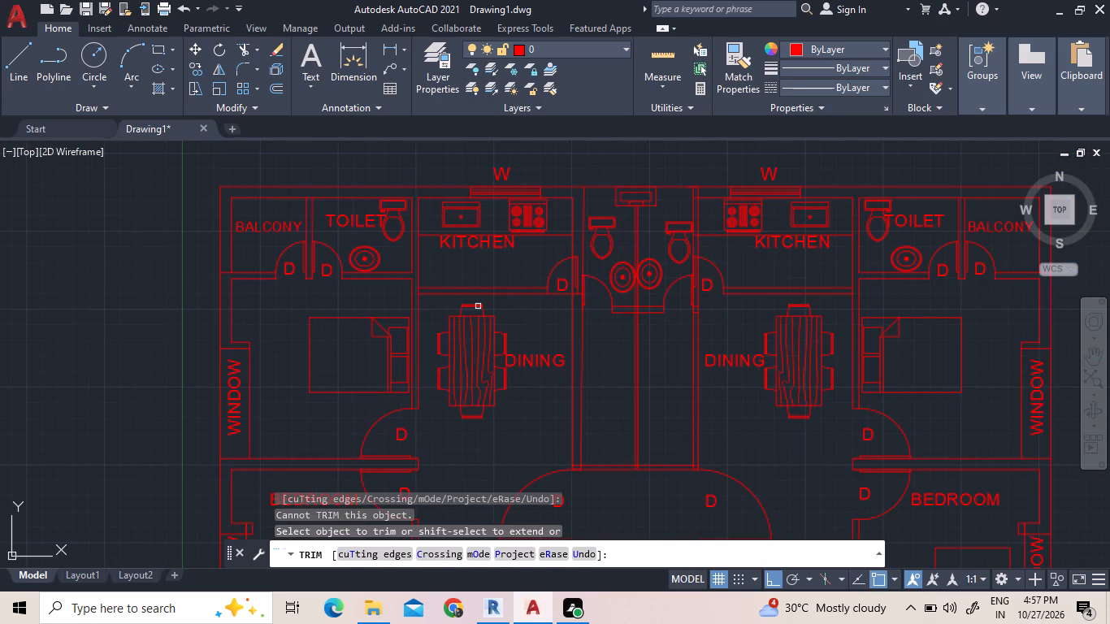
left_click(567, 293)
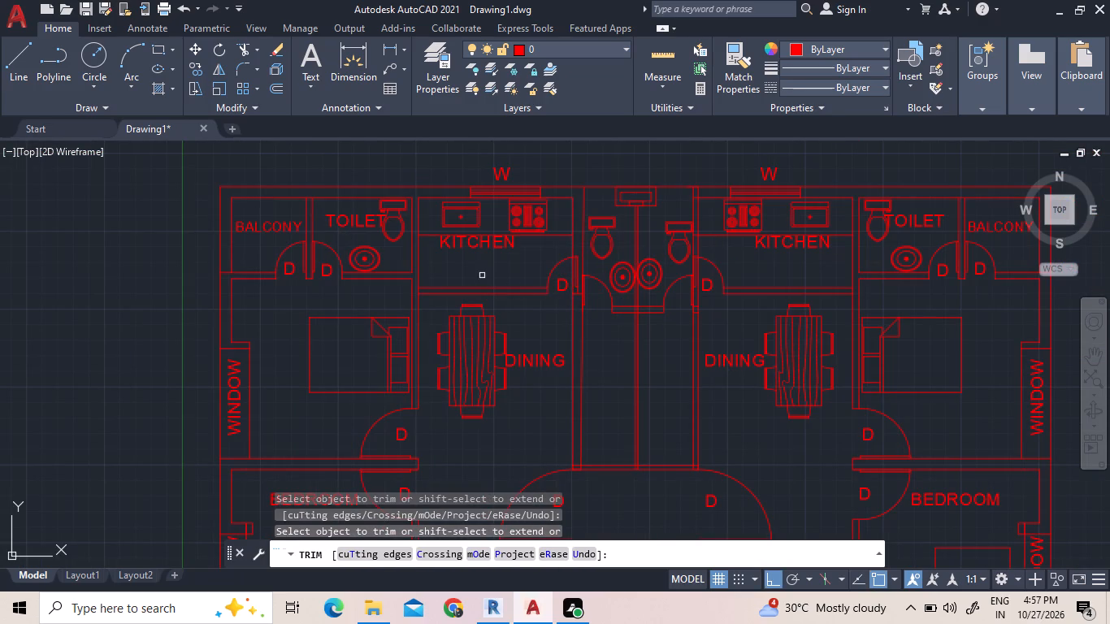
right_click(509, 261)
left_click(524, 266)
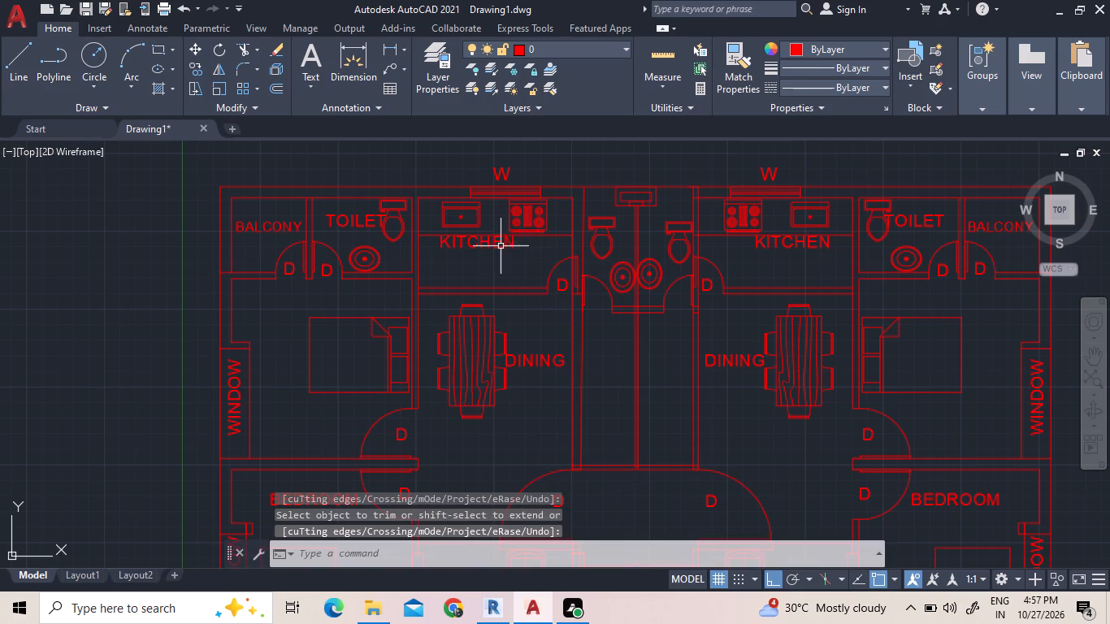
Copy the left flat's TOILET label horizontally into the shaft, across the divider between the two toilet compartments.
left_click(366, 219)
right_click(366, 219)
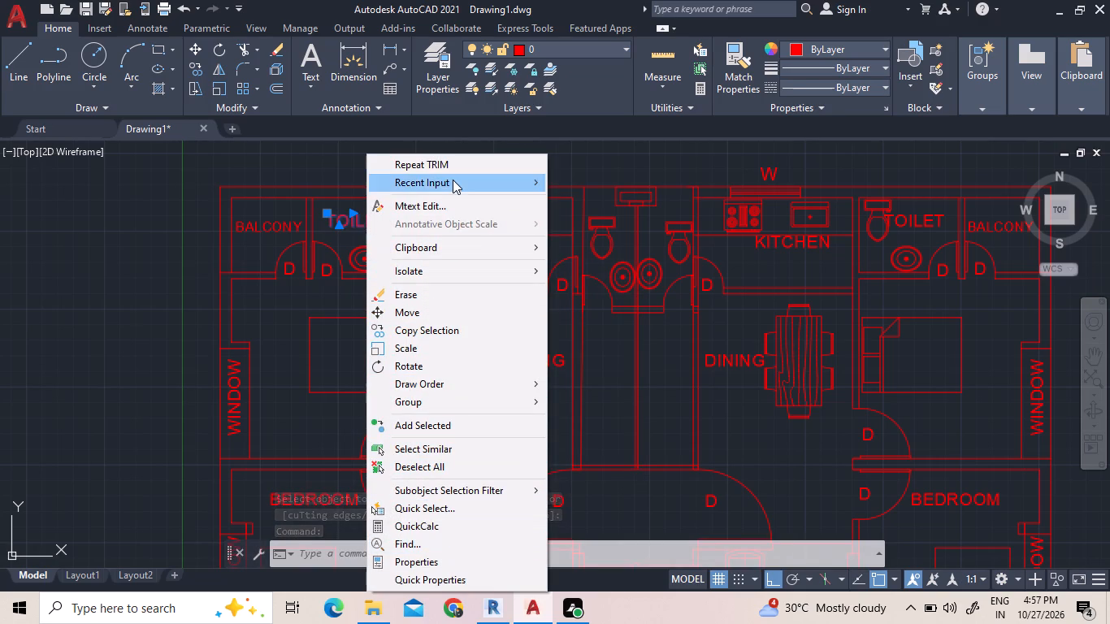
left_click(448, 328)
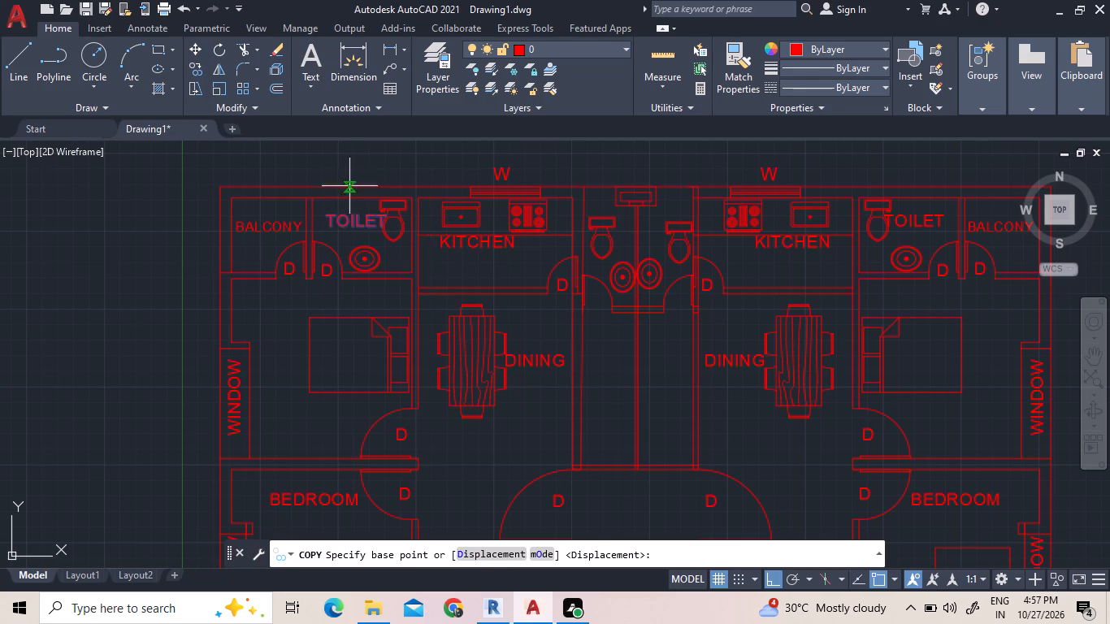
left_click_drag(355, 226, 366, 232)
scroll(605, 222, "up", 2)
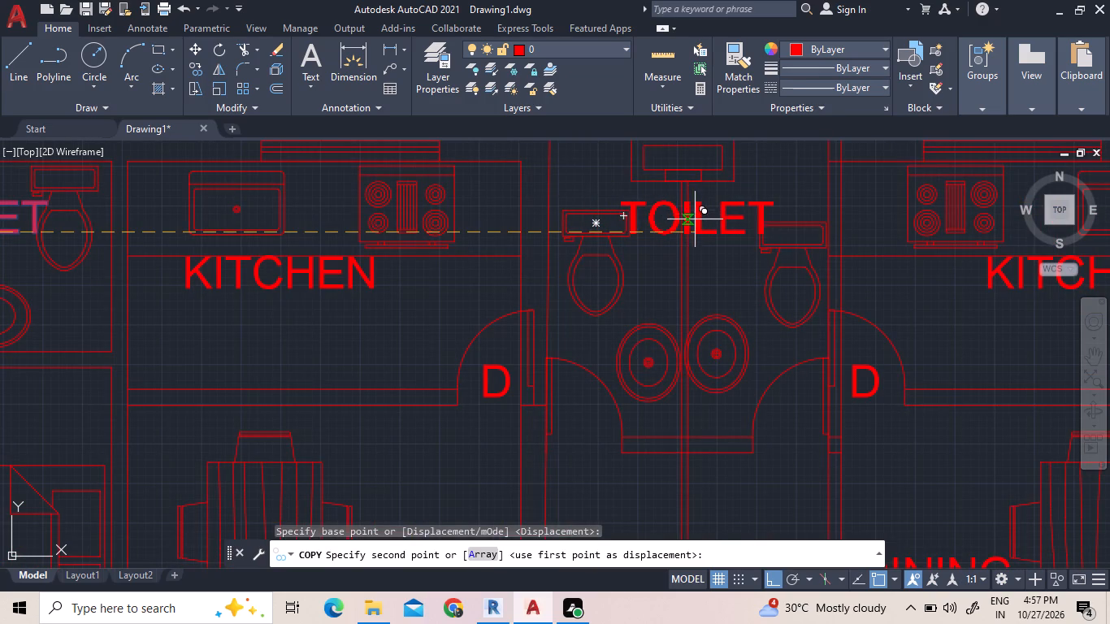
left_click(700, 226)
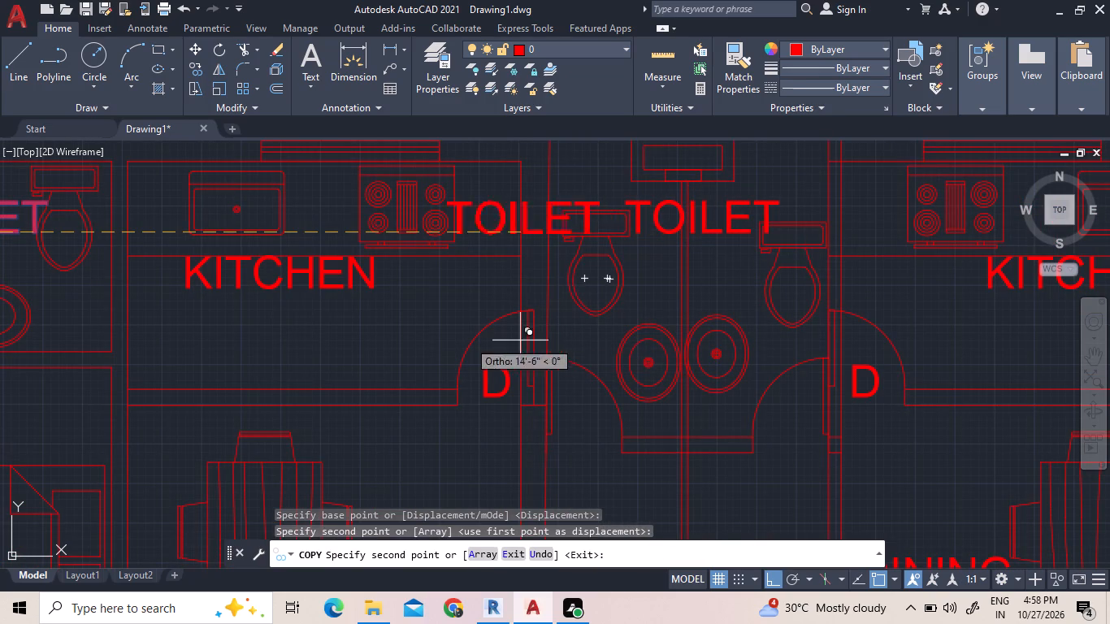
right_click(348, 300)
left_click(369, 310)
scroll(369, 310, "down", 2)
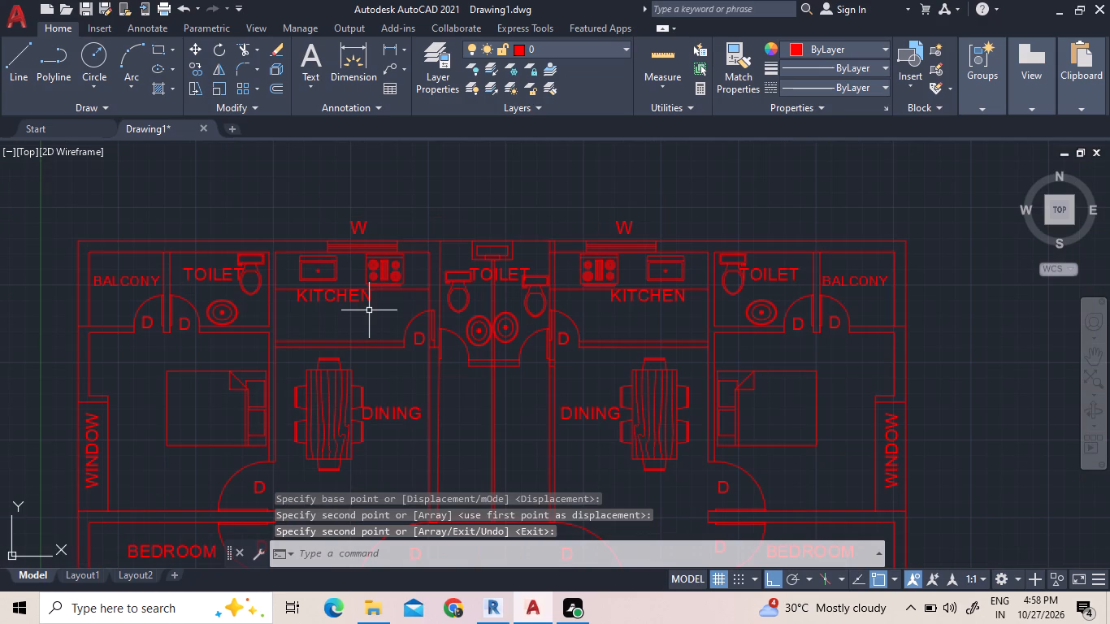
Draw a small rectangle against the shaft's central divider, a little below the two toilet compartments' cross wall.
scroll(369, 310, "down", 2)
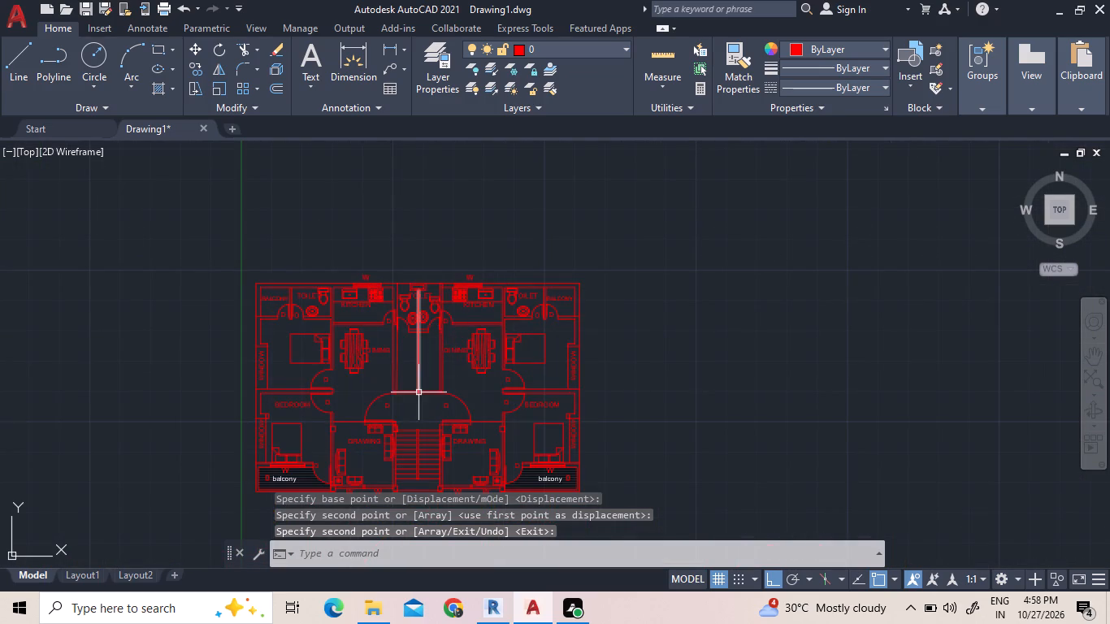
scroll(418, 401, "up", 2)
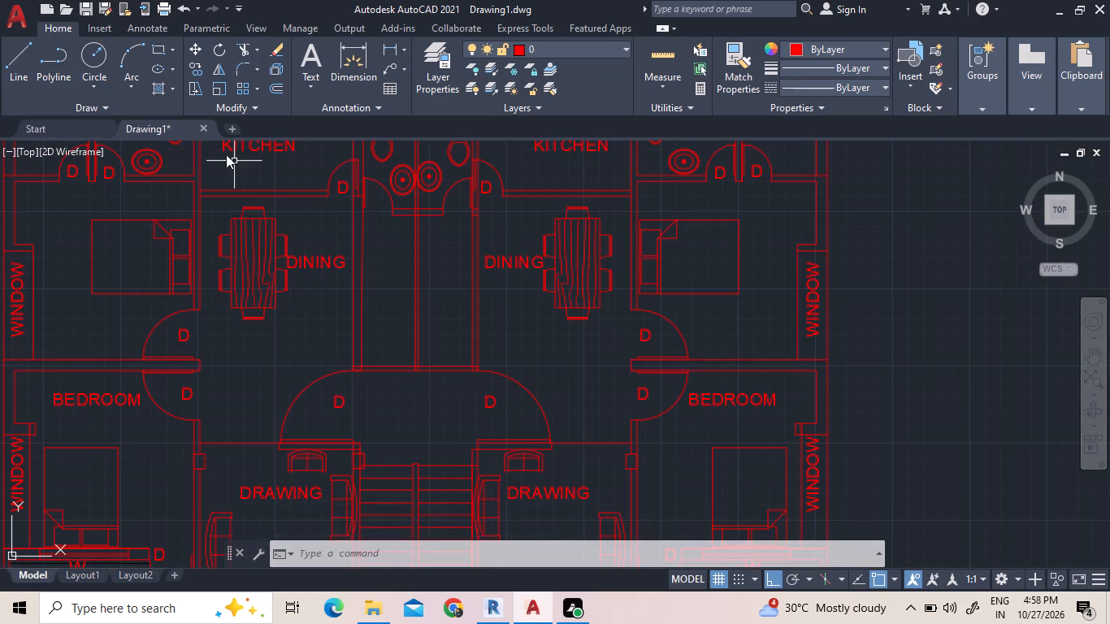
left_click(154, 52)
scroll(438, 246, "up", 1)
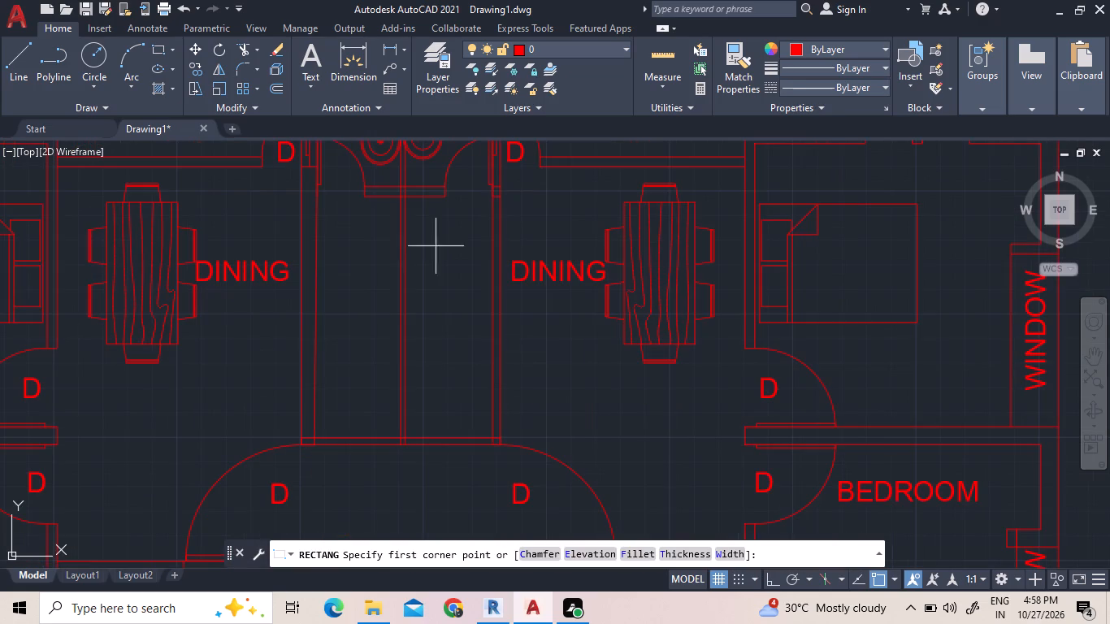
left_click(399, 233)
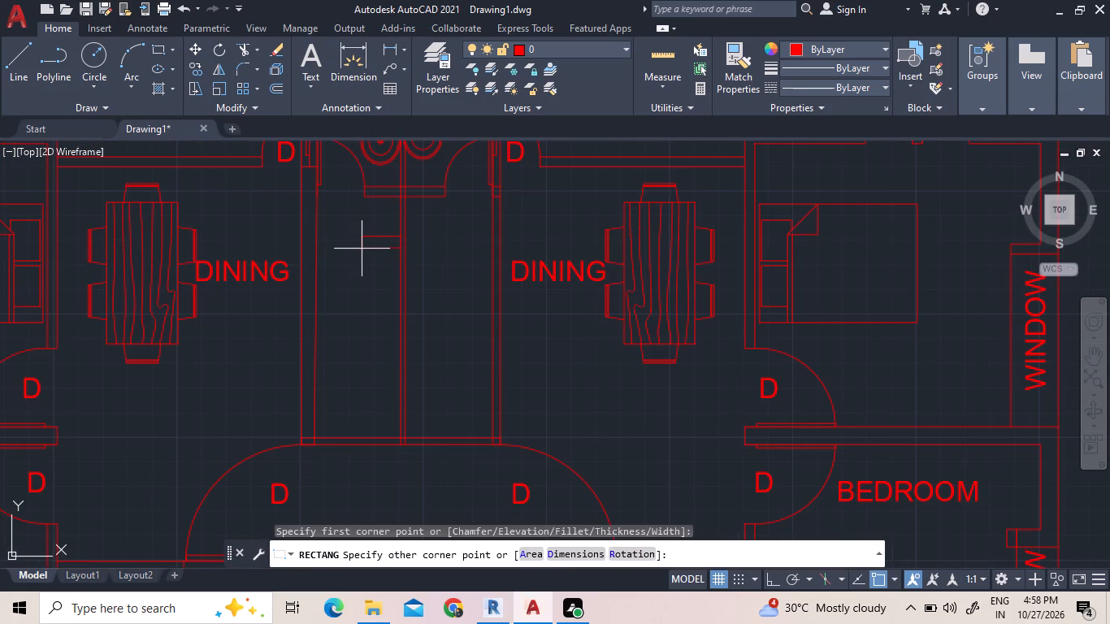
left_click(363, 264)
Move the small rectangle horizontally from its centre onto the divider line so it straddles the divider.
left_click(366, 265)
right_click(373, 258)
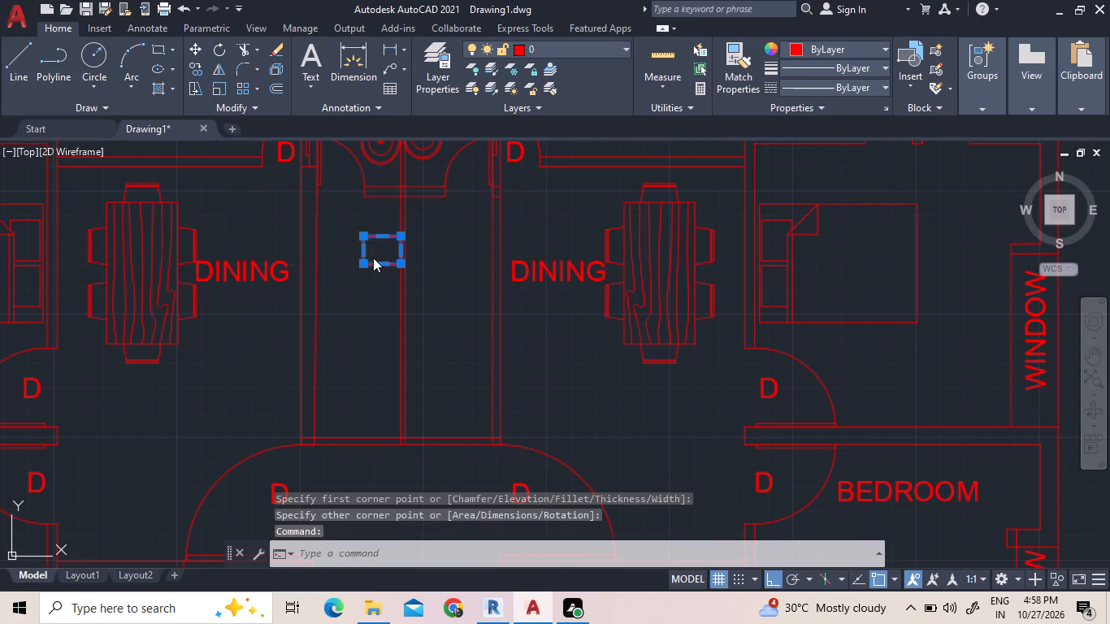
left_click(392, 307)
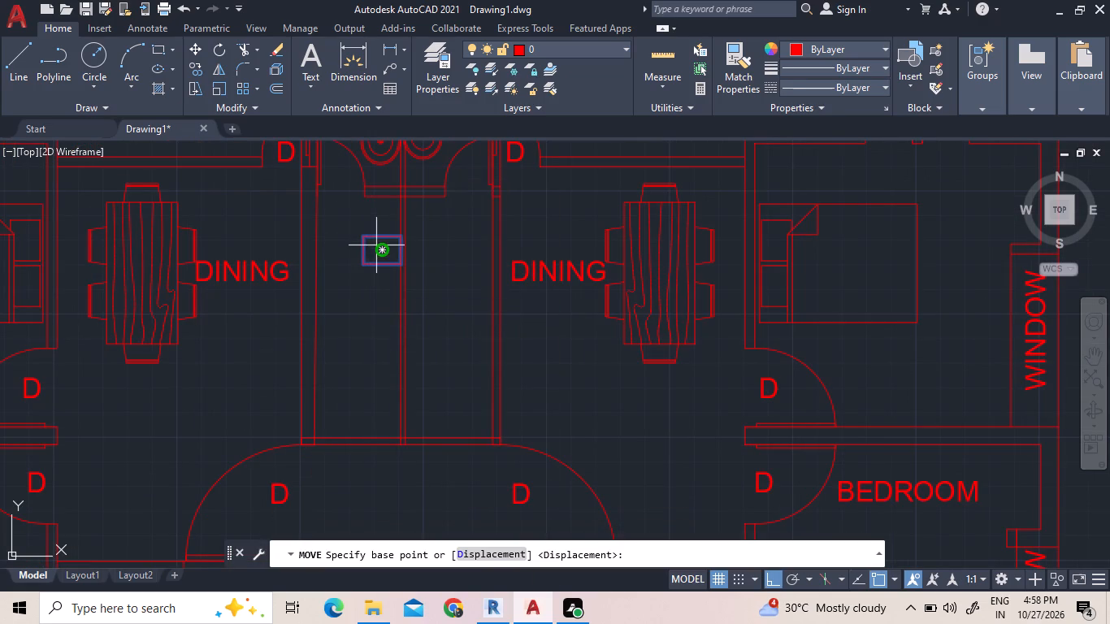
left_click(380, 252)
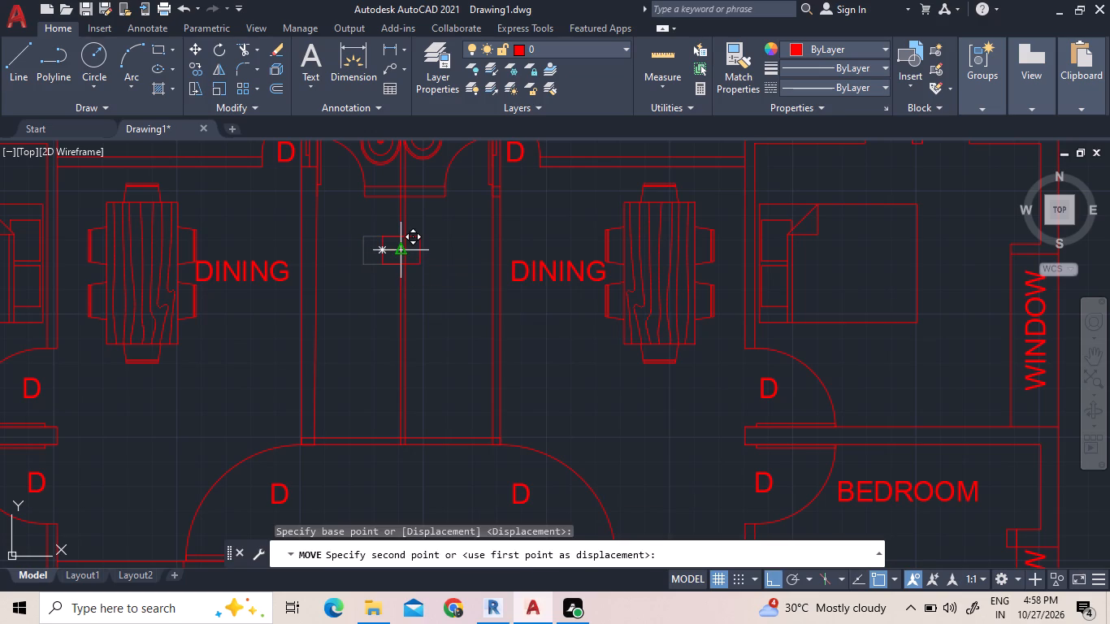
left_click(401, 249)
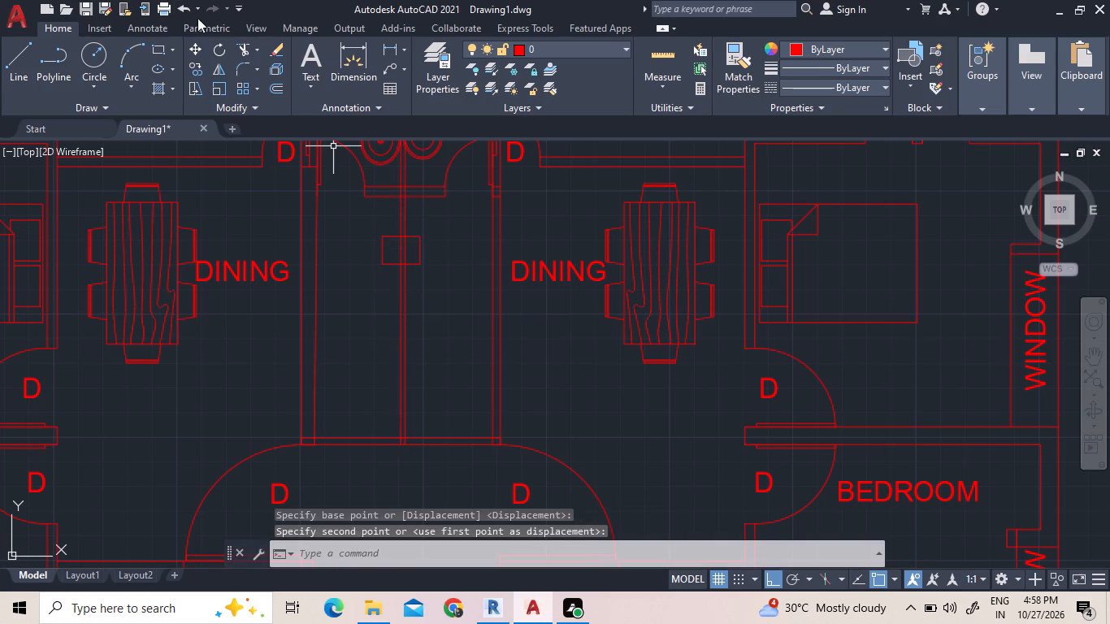
Trim the divider lines inside the small rectangle and the rectangle's upper and lower edges between the divider lines.
left_click(237, 54)
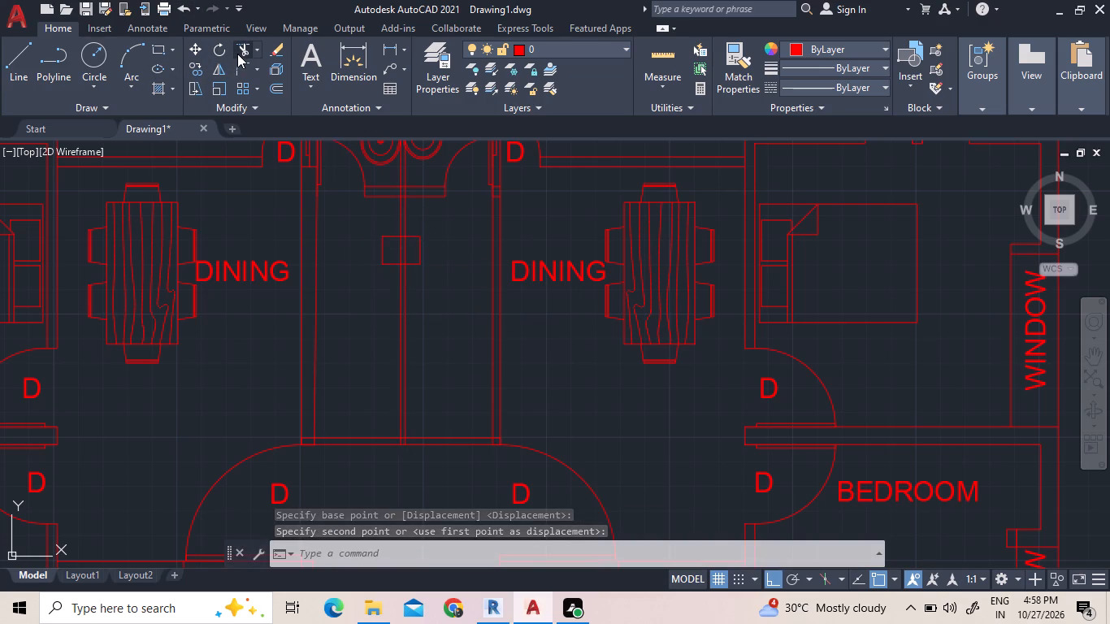
left_click(401, 253)
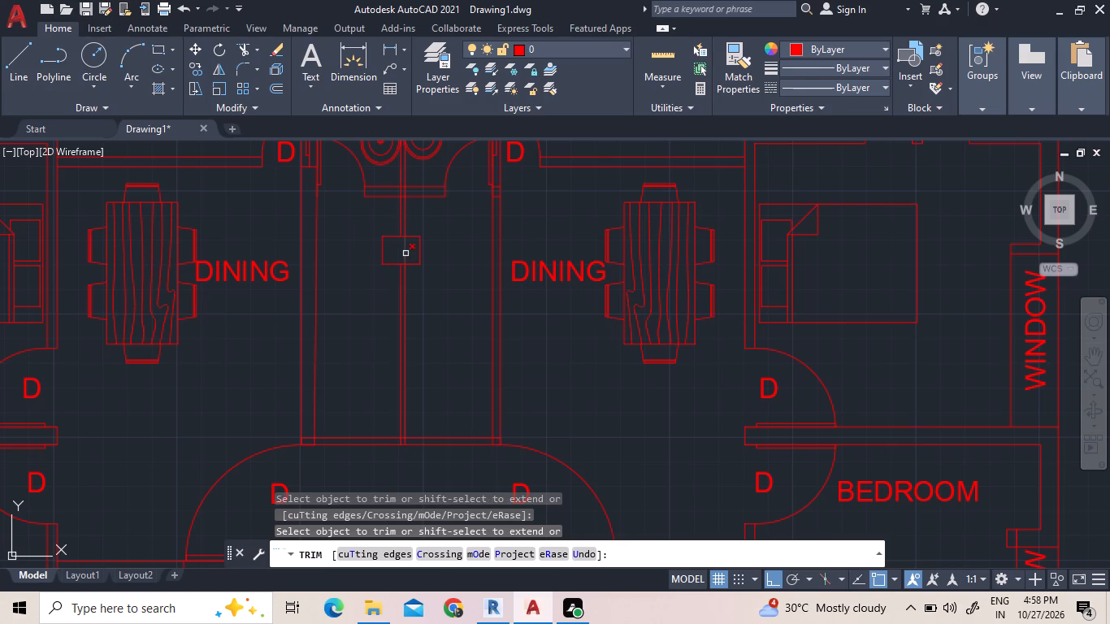
left_click(405, 253)
scroll(398, 240, "up", 3)
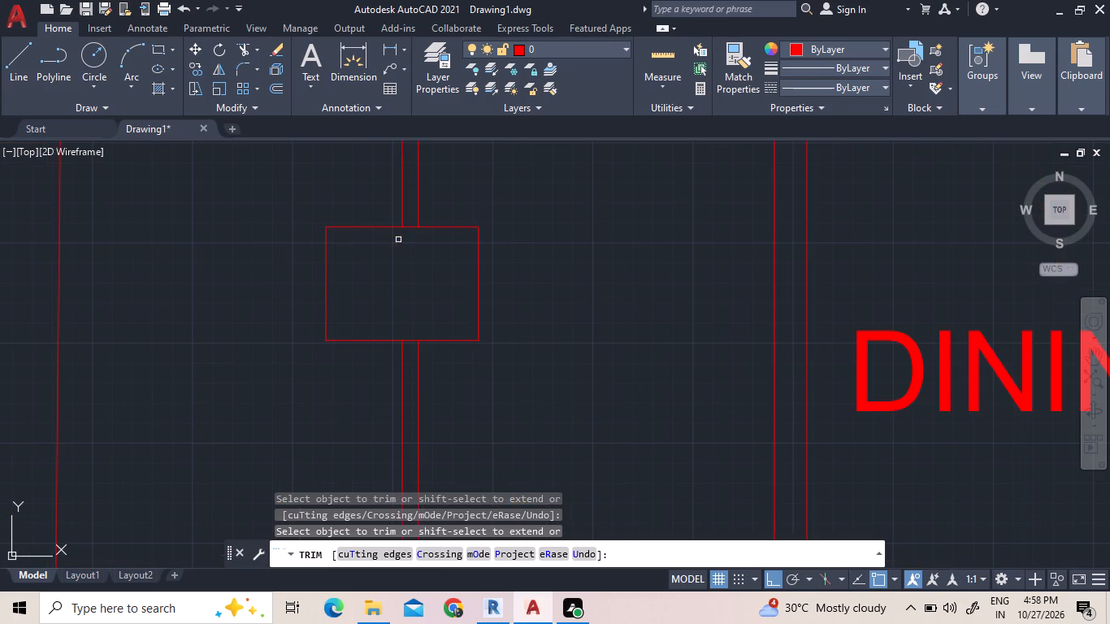
left_click(409, 228)
left_click(410, 340)
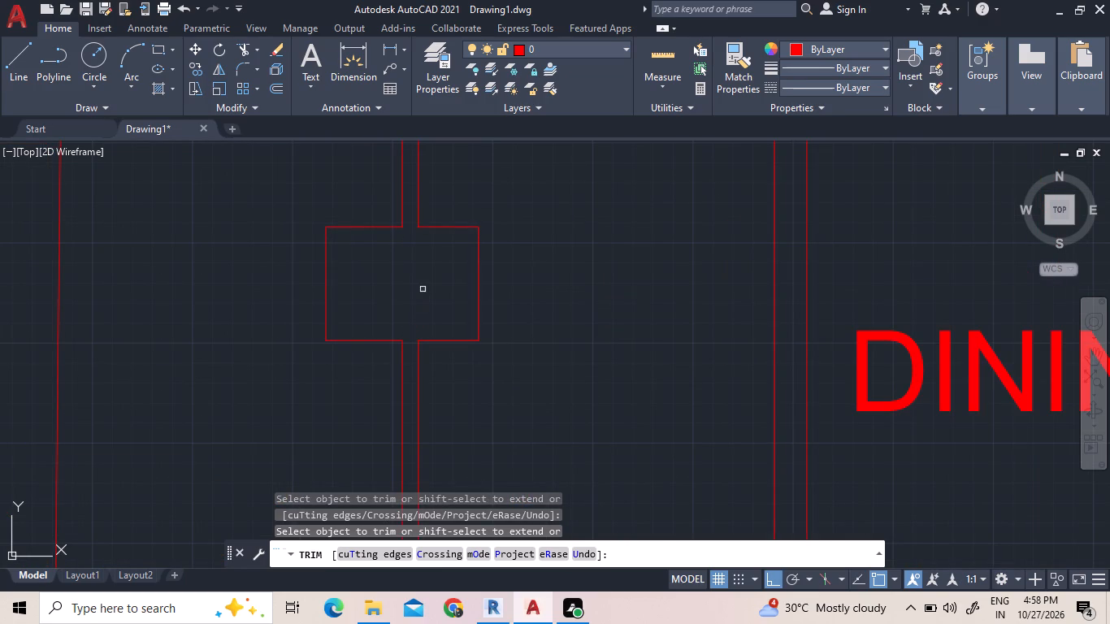
right_click(419, 289)
left_click(423, 293)
scroll(426, 293, "down", 2)
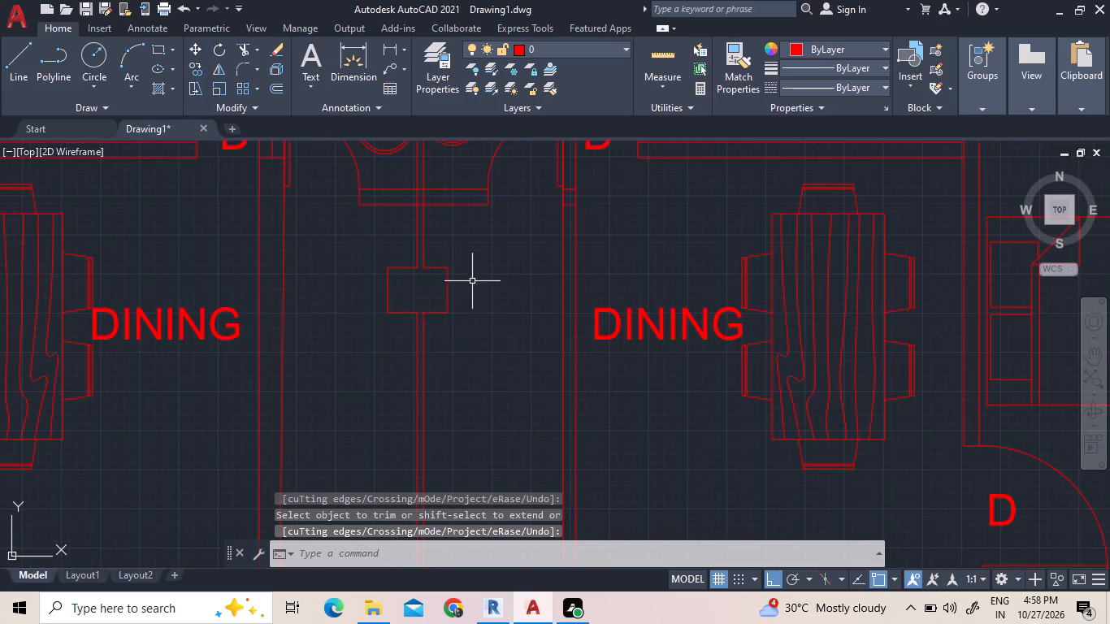
Trim the divider's line ends within the shaft's bottom wall and the inner wall line between the two divider lines.
scroll(472, 342, "down", 2)
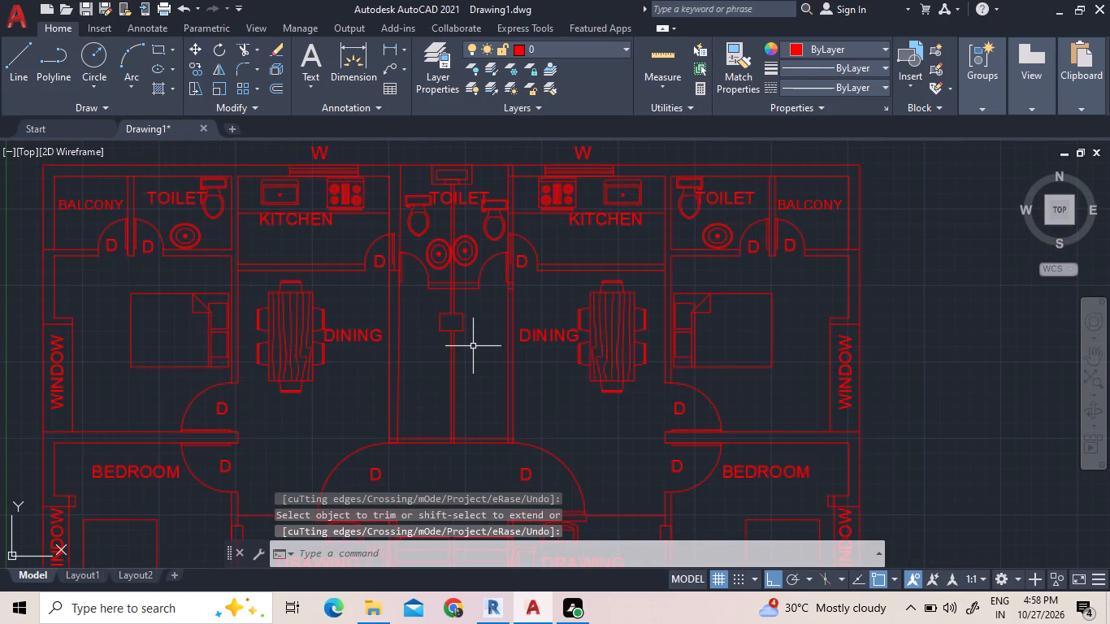
middle_click_drag(471, 348, 481, 308)
scroll(465, 405, "up", 3)
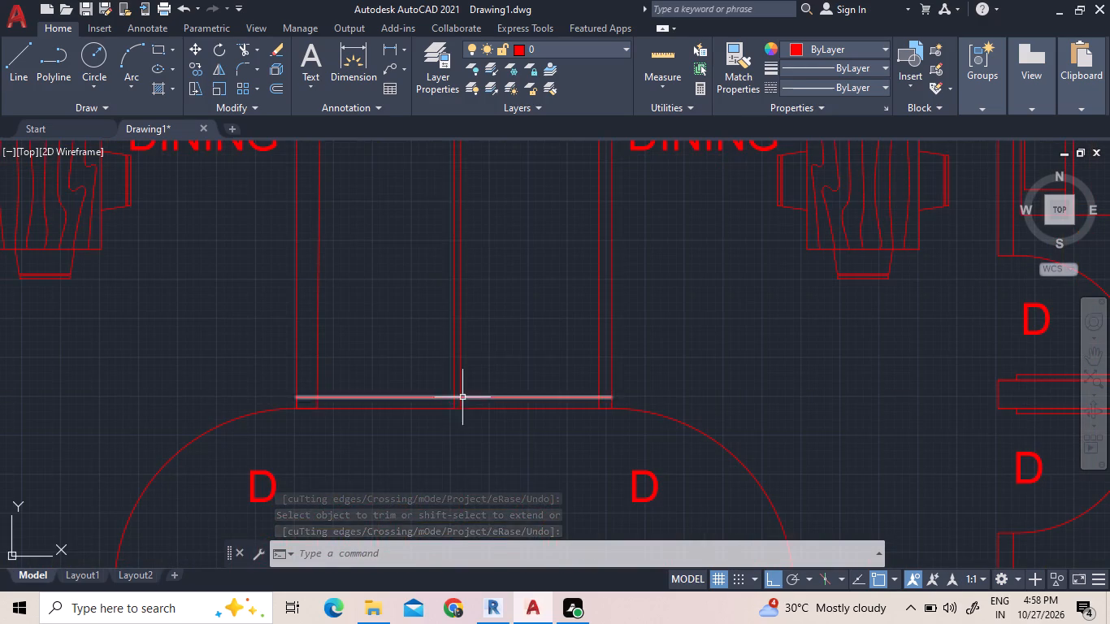
left_click(244, 53)
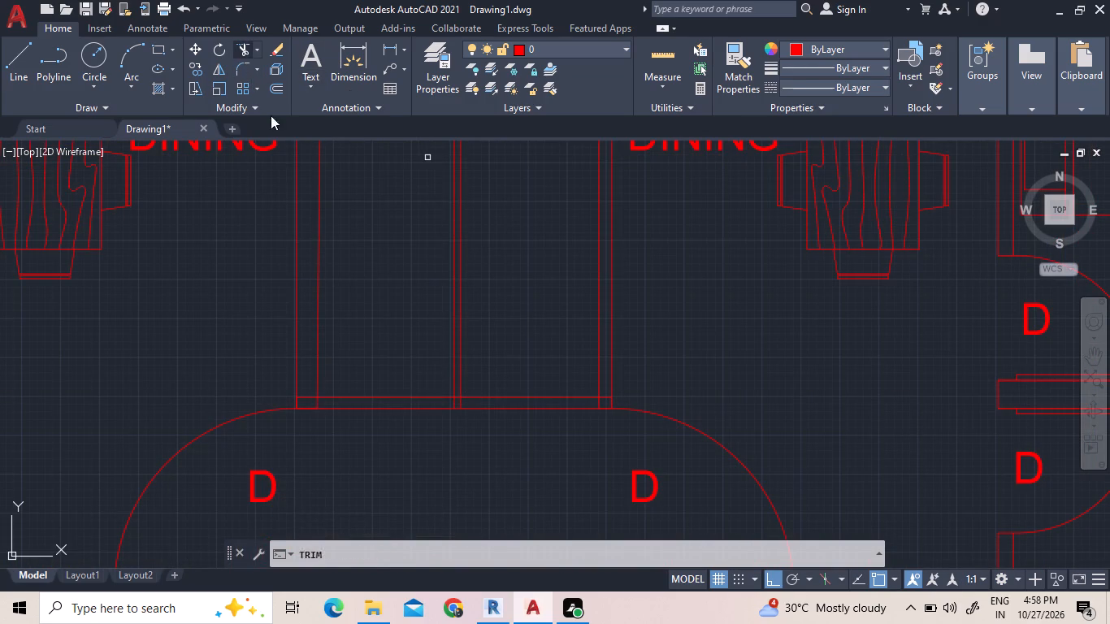
scroll(461, 409, "up", 3)
left_click_drag(493, 389, 451, 379)
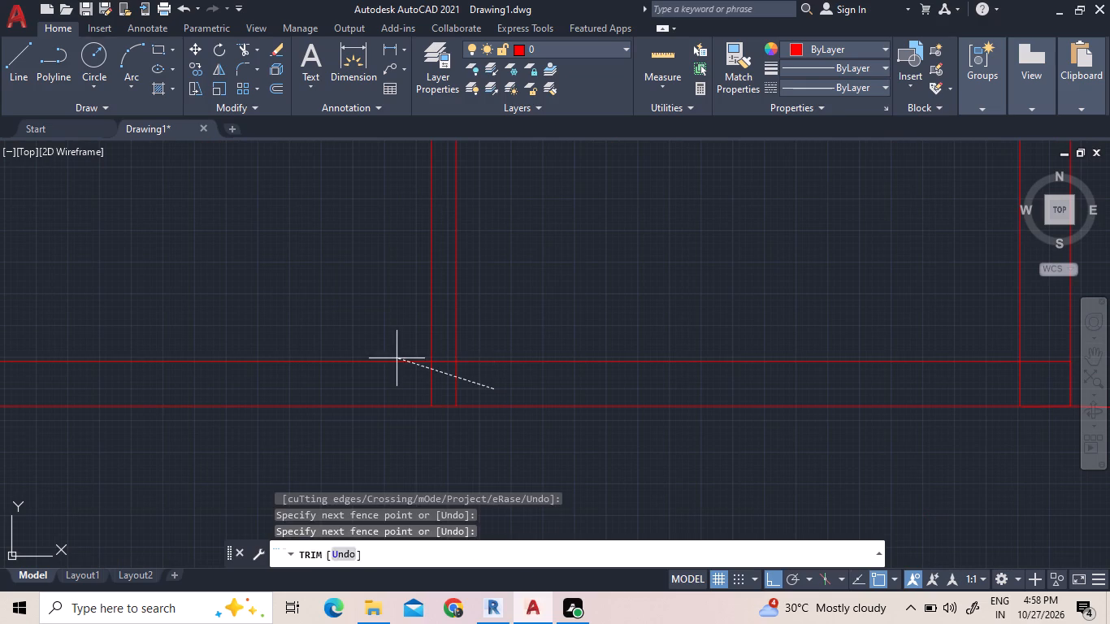
left_click(393, 375)
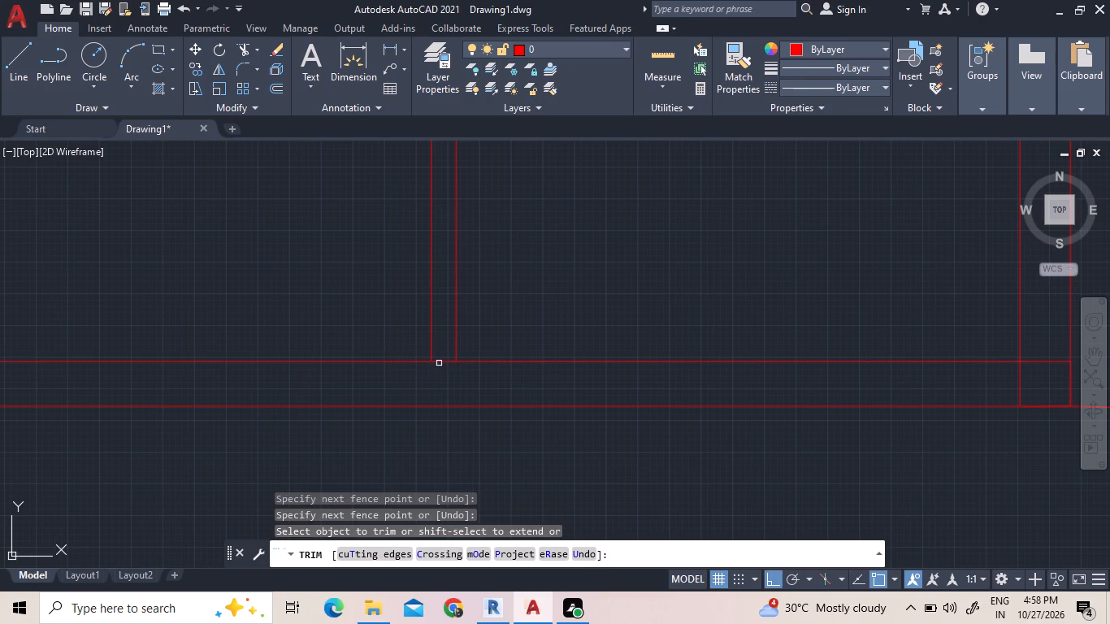
left_click(439, 363)
Trim the overlapping inner wall lines at the shaft's bottom left and bottom right corners.
scroll(653, 306, "down", 1)
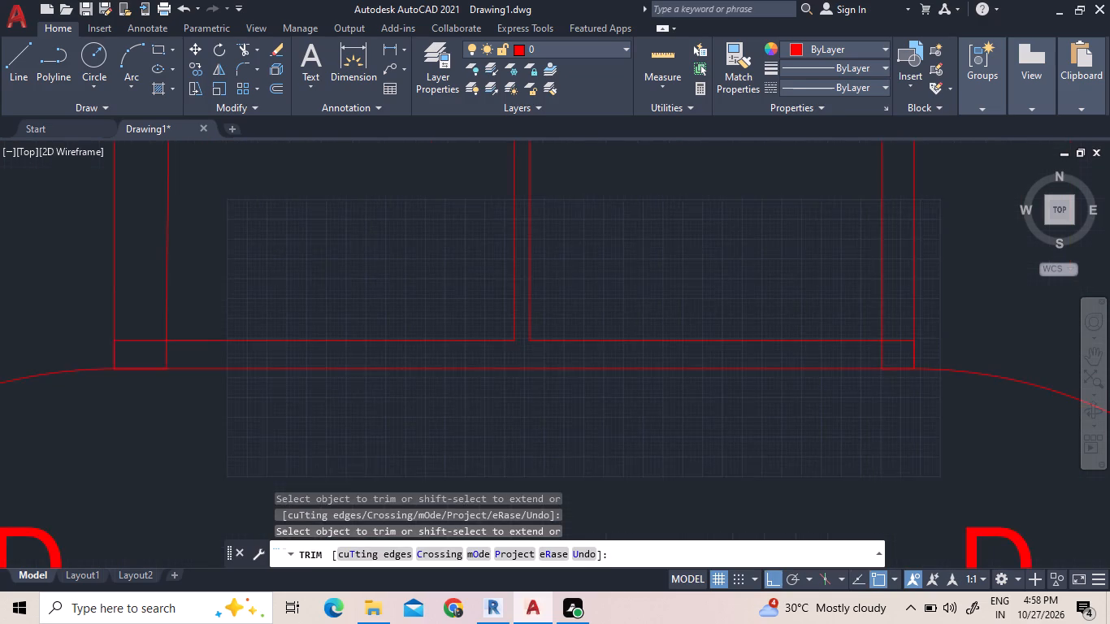
scroll(653, 309, "down", 2)
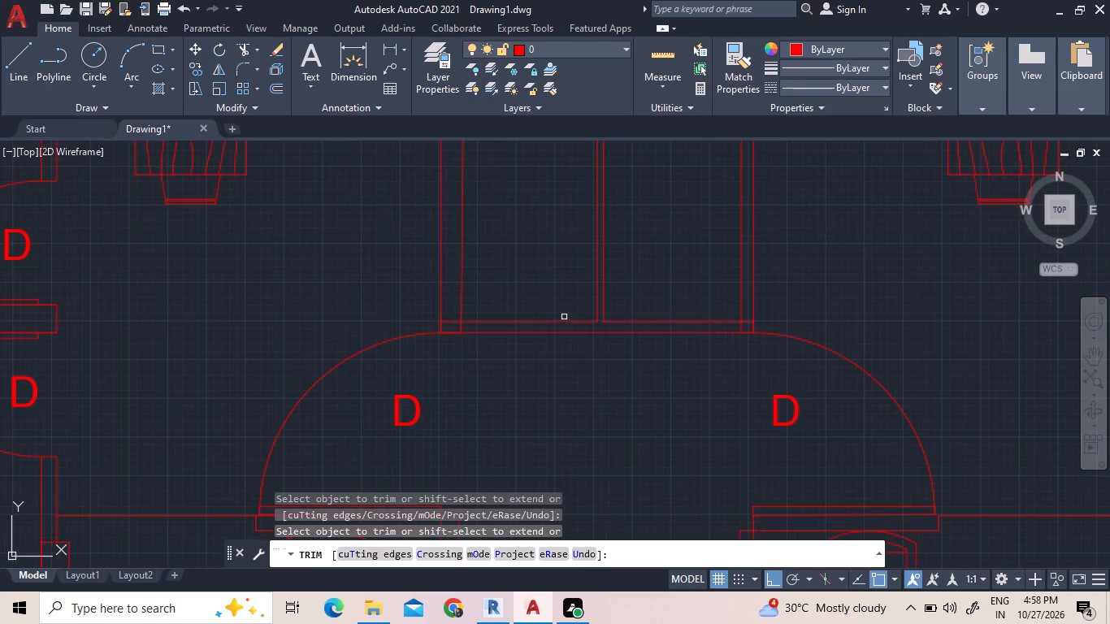
scroll(504, 325, "up", 3)
left_click(287, 285)
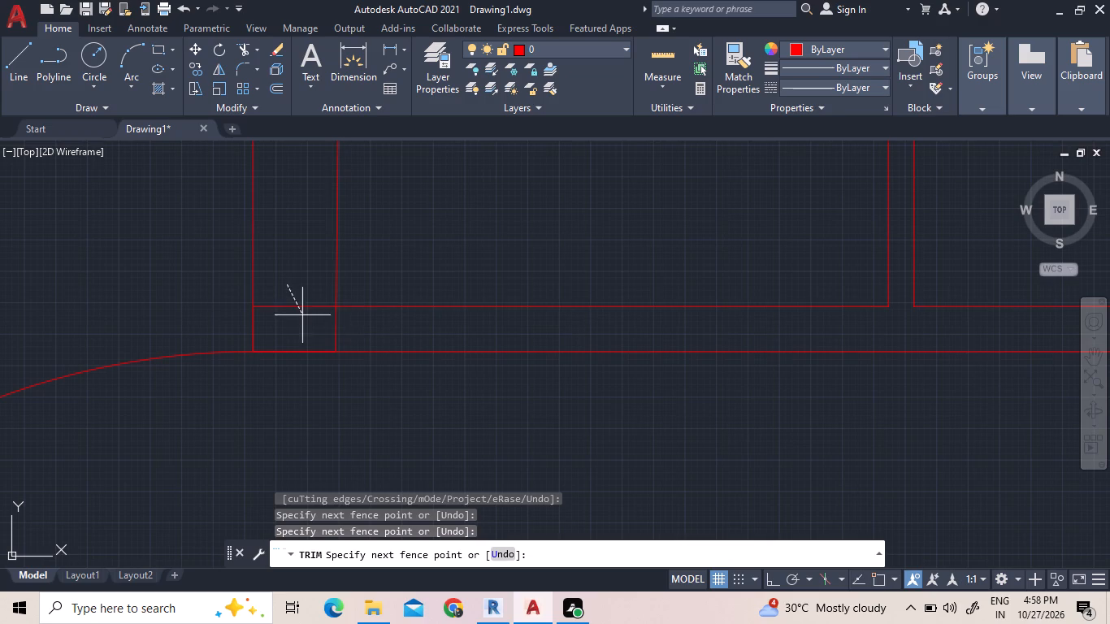
left_click(364, 340)
scroll(358, 342, "down", 2)
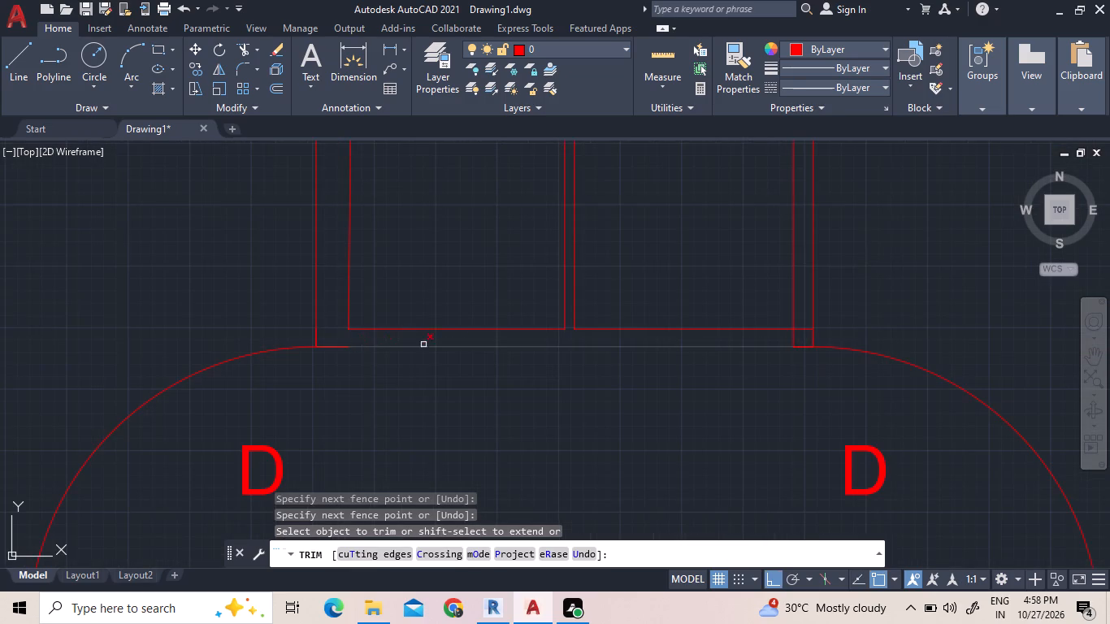
scroll(790, 318, "up", 1)
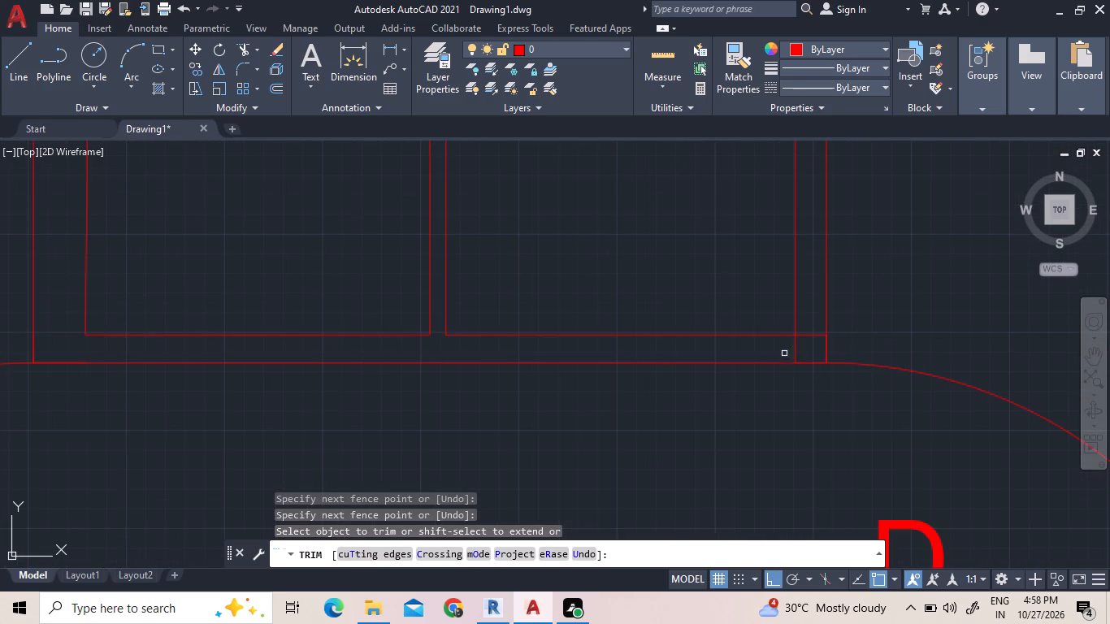
left_click(757, 348)
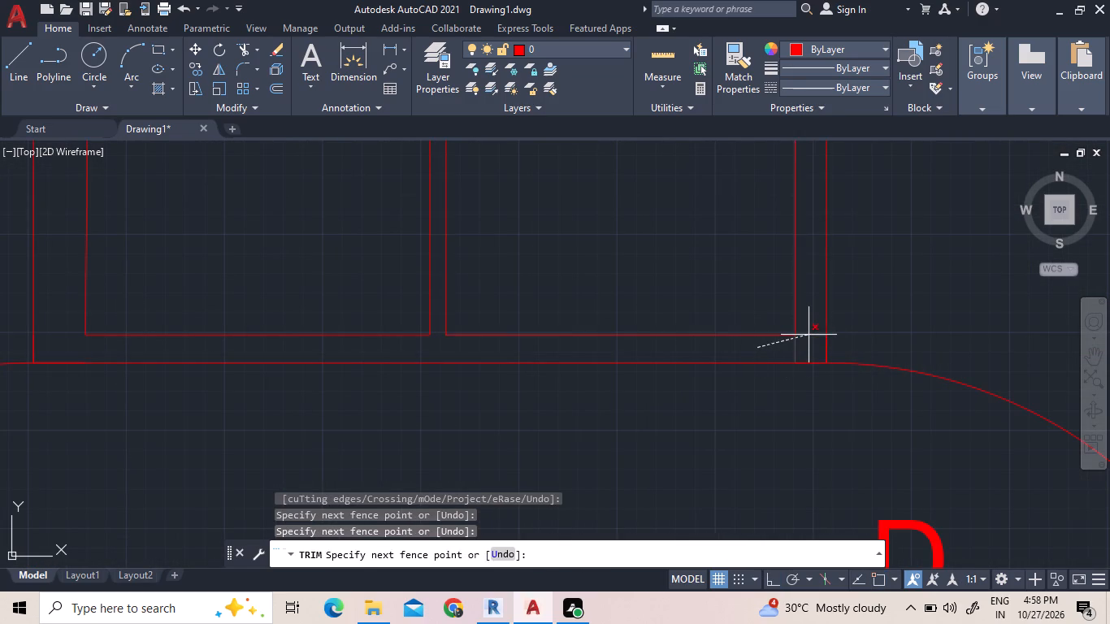
left_click(809, 340)
left_click(814, 337)
scroll(760, 430, "down", 4)
scroll(720, 246, "up", 1)
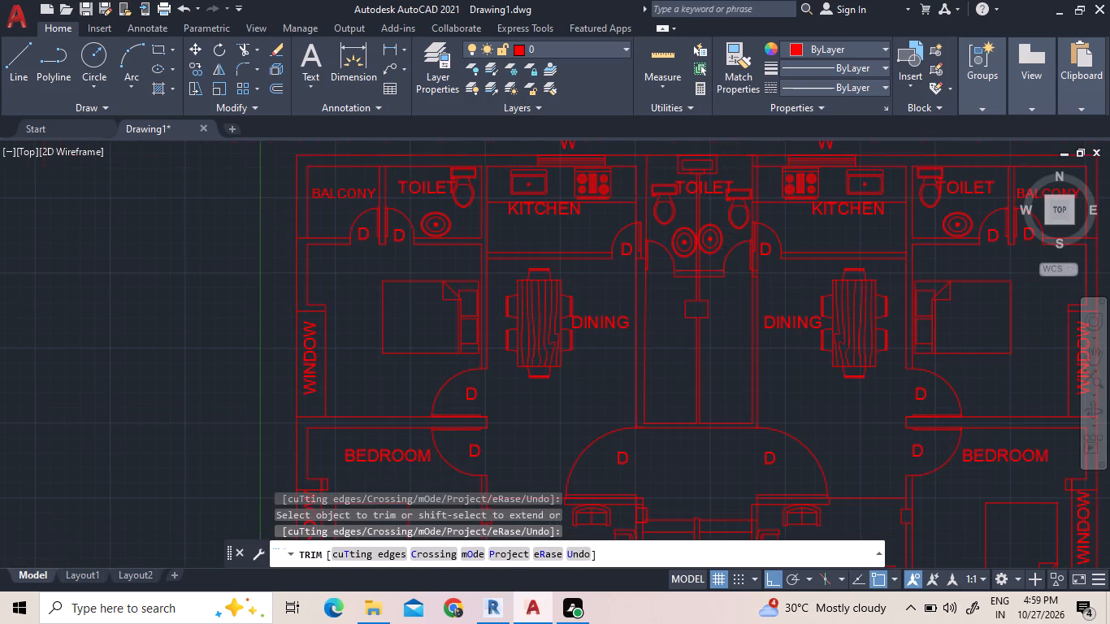
scroll(720, 246, "up", 2)
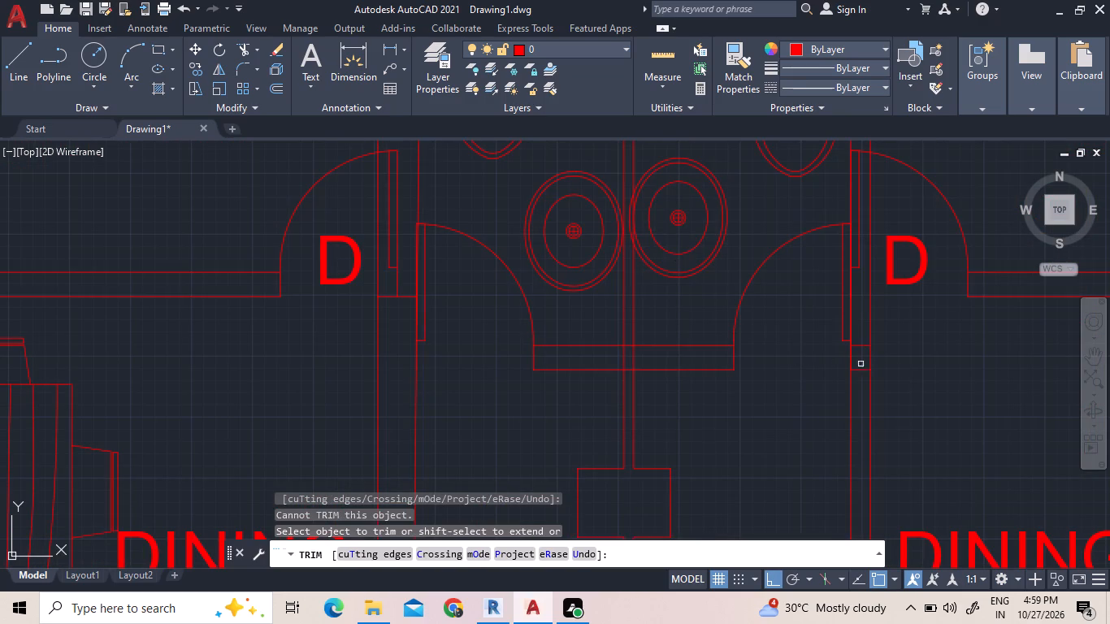
scroll(744, 303, "down", 2)
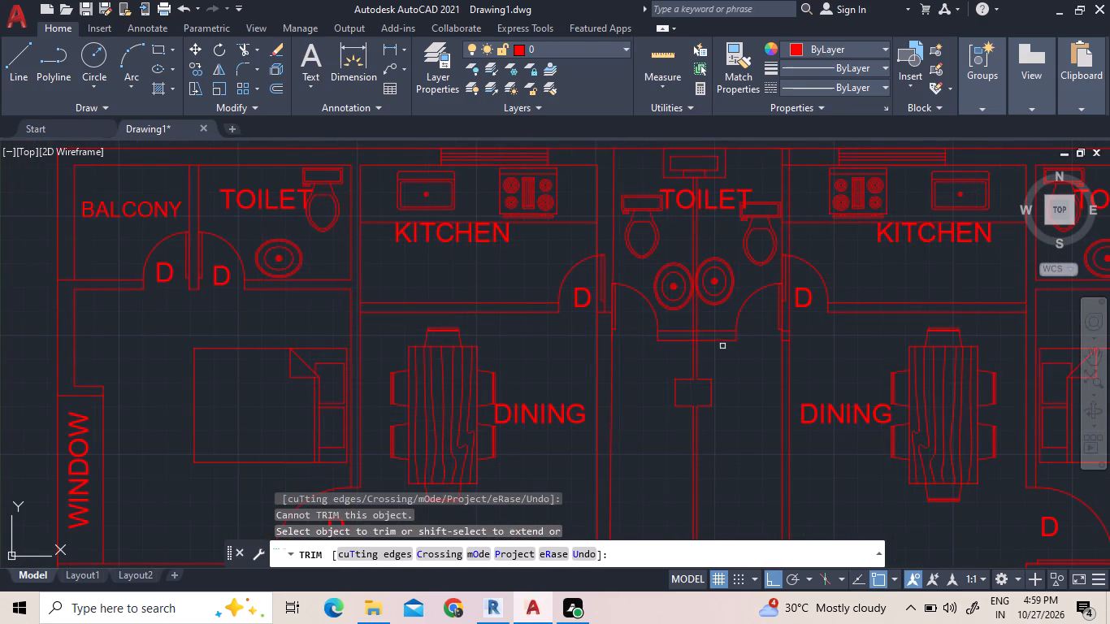
right_click(645, 321)
left_click(661, 328)
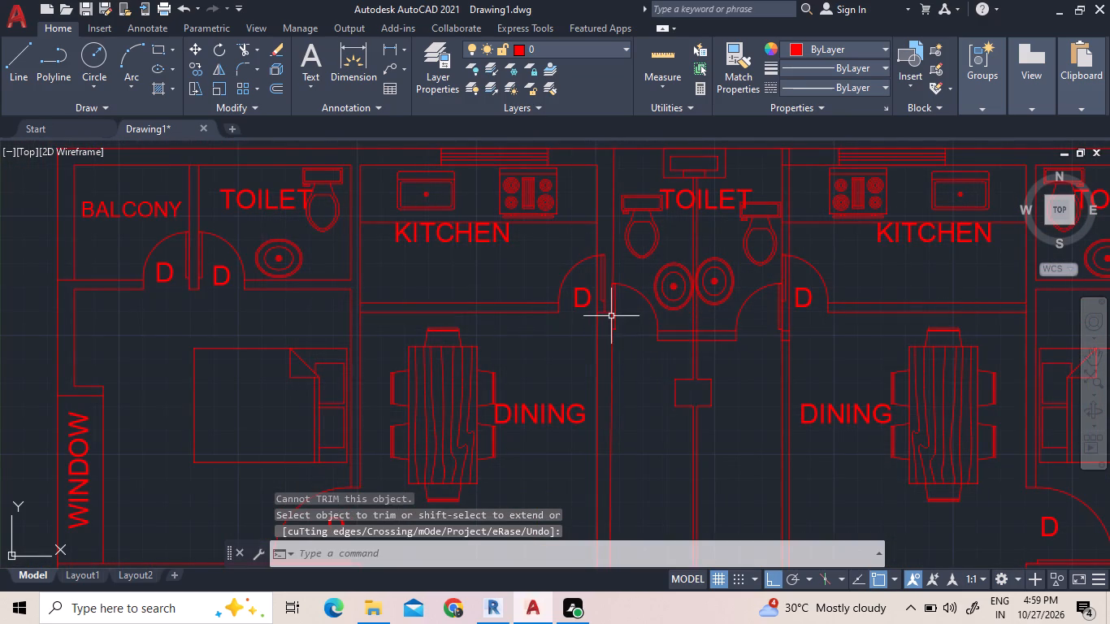
Copy the left kitchen door's D label to both shaft toilet doors, with Ortho off for free placement.
left_click(580, 297)
left_click(571, 304)
right_click(570, 305)
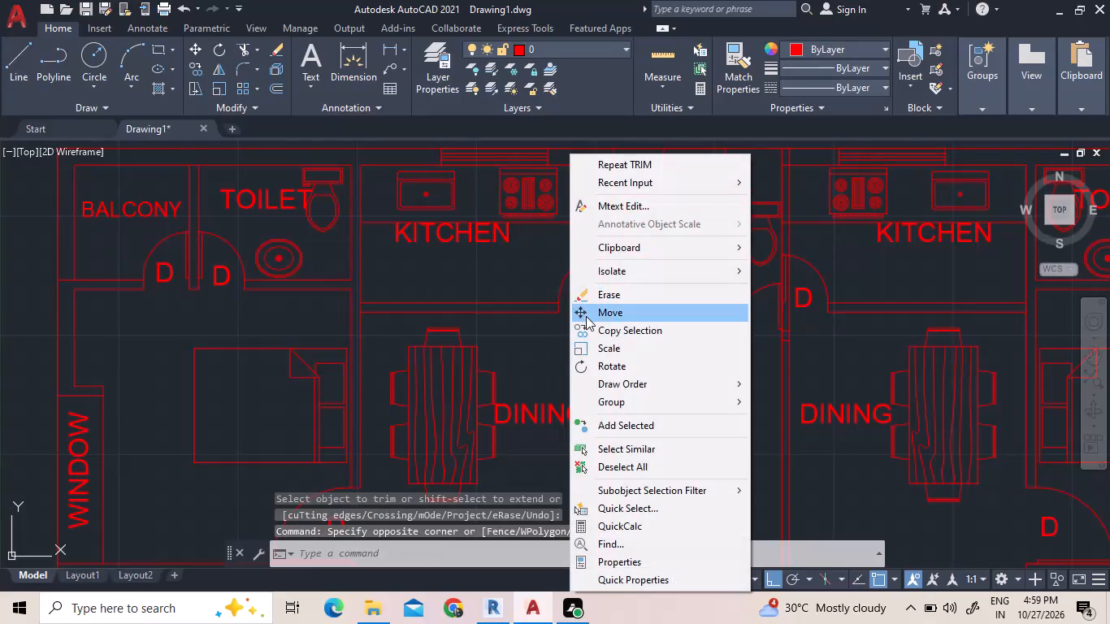
left_click(599, 327)
left_click(600, 321)
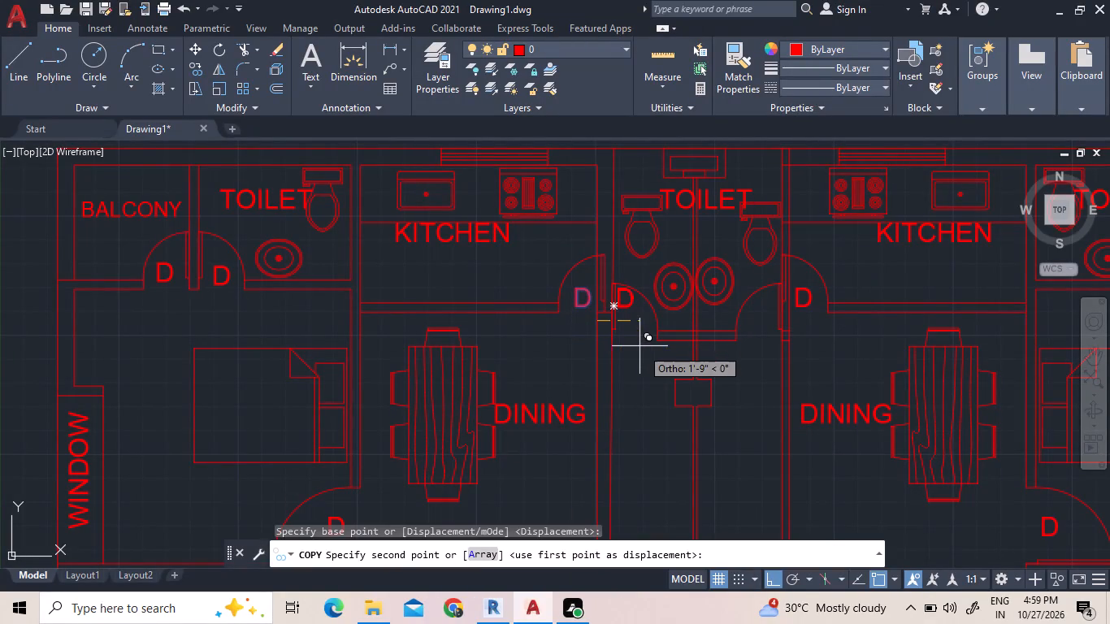
key("F8")
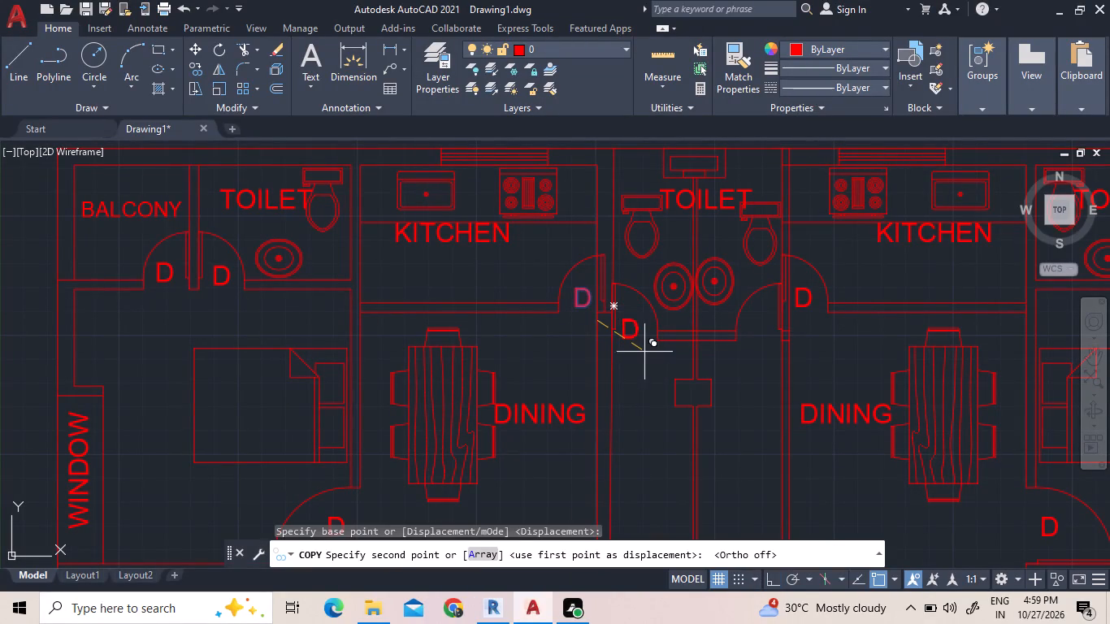
left_click(650, 349)
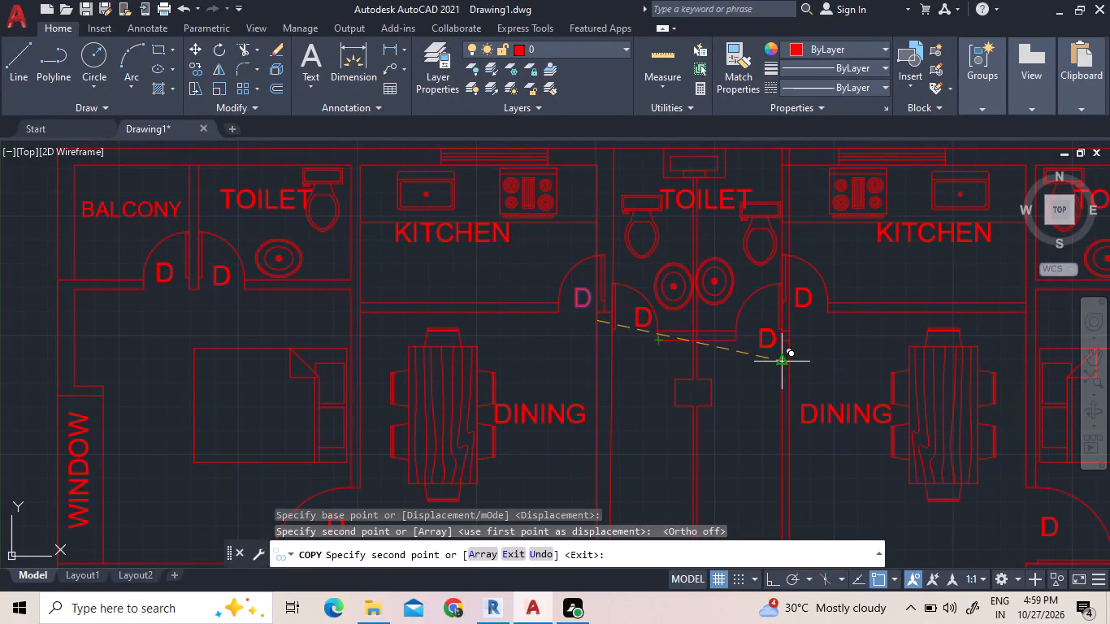
left_click(774, 354)
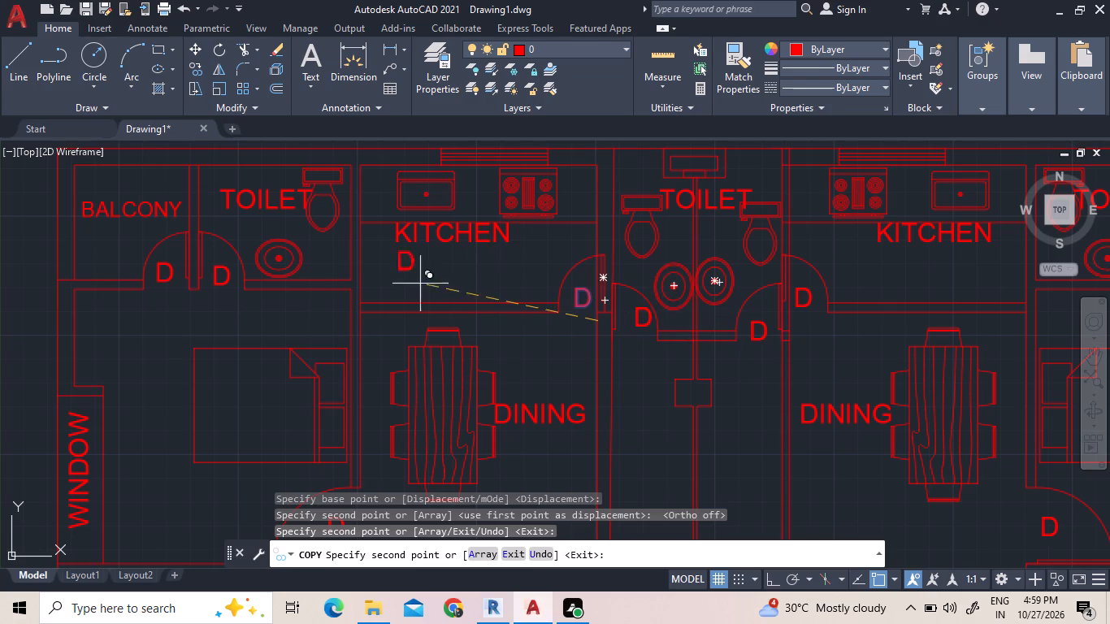
right_click(324, 274)
left_click(348, 281)
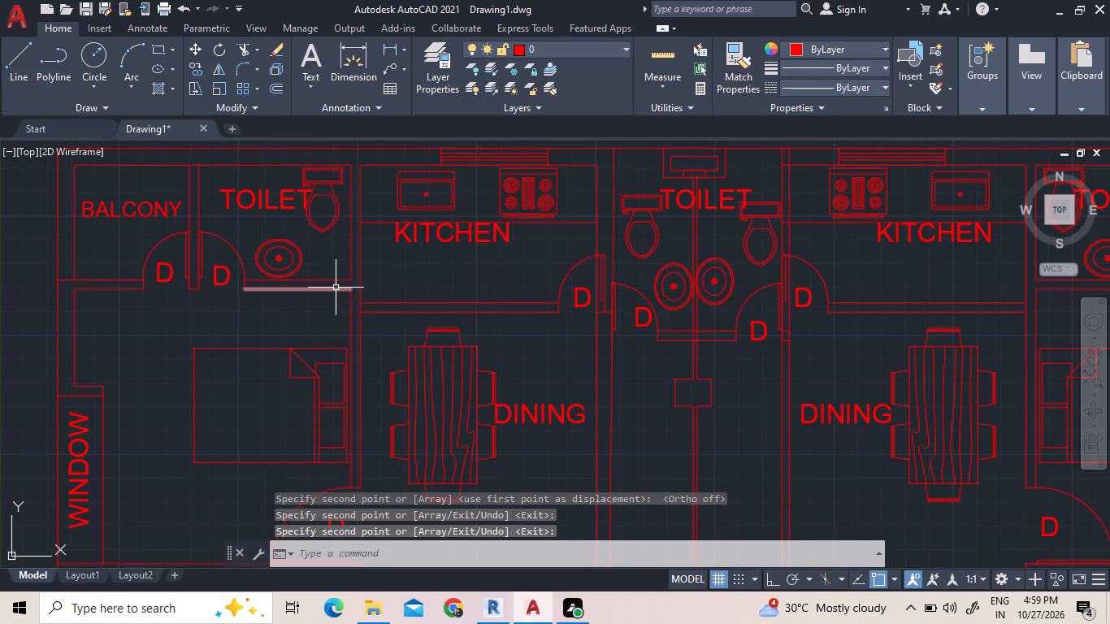
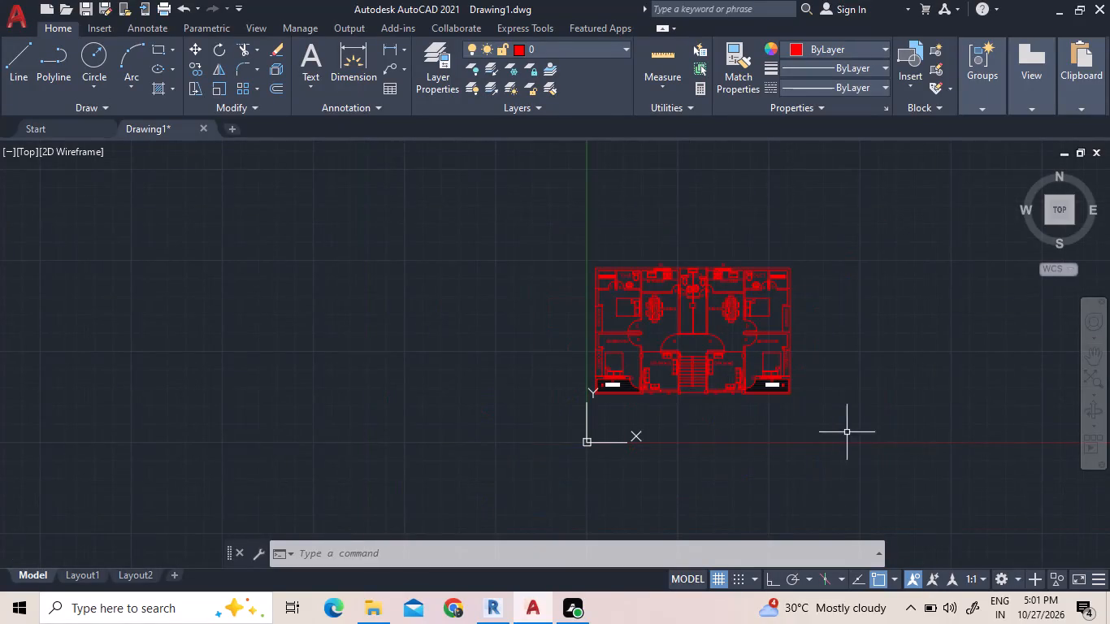
Set the hatch angle of the right flat's lower balcony to 90.
scroll(763, 387, "up", 5)
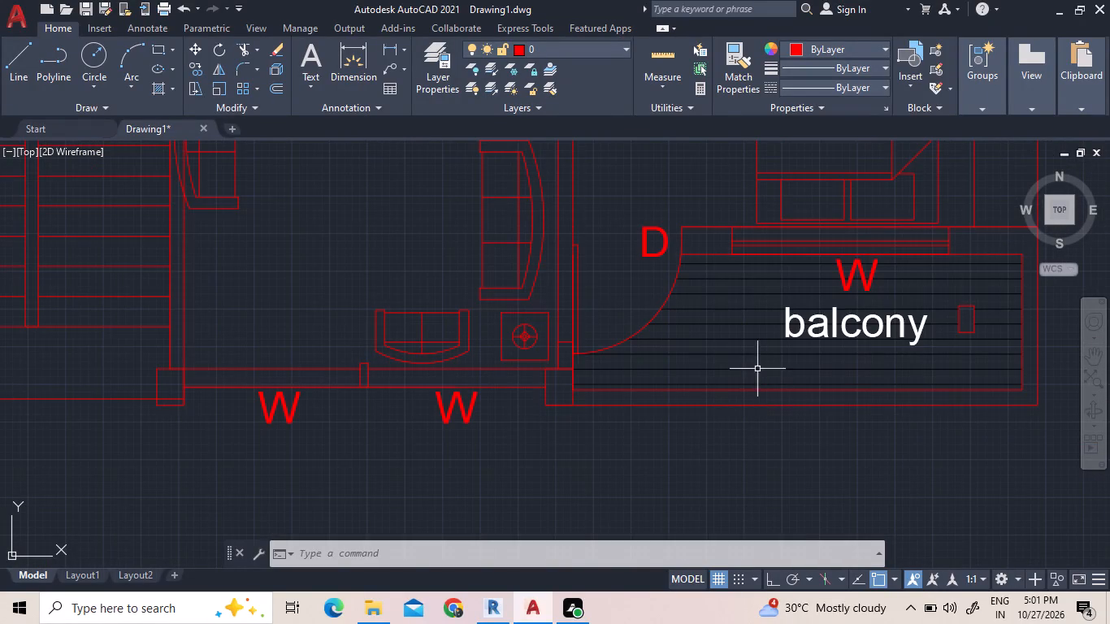
left_click(738, 353)
double_click(737, 351)
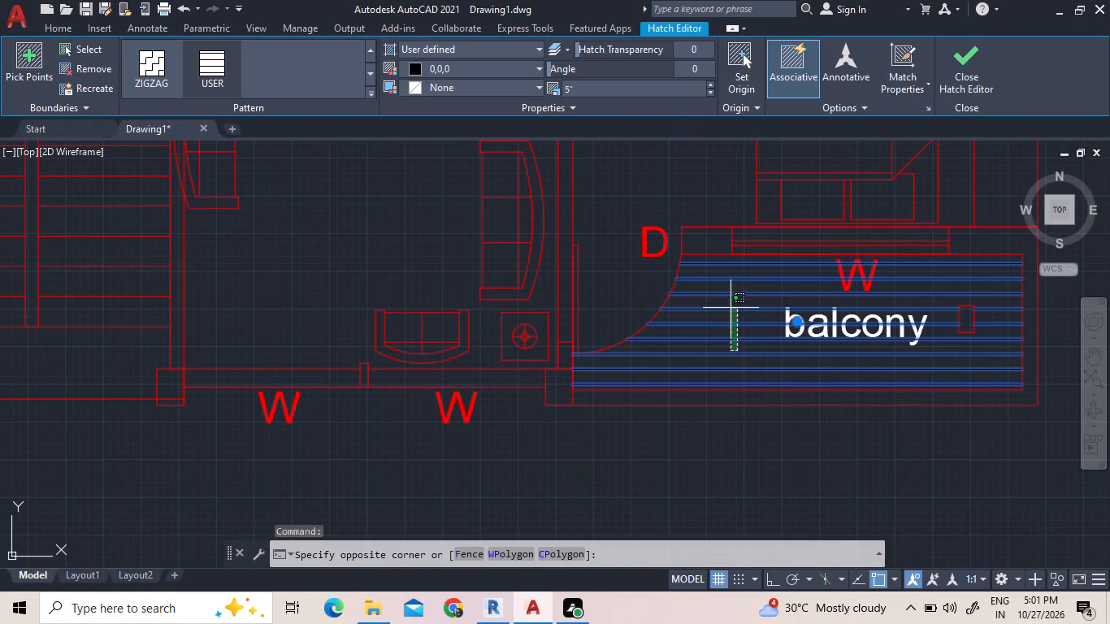
left_click(743, 323)
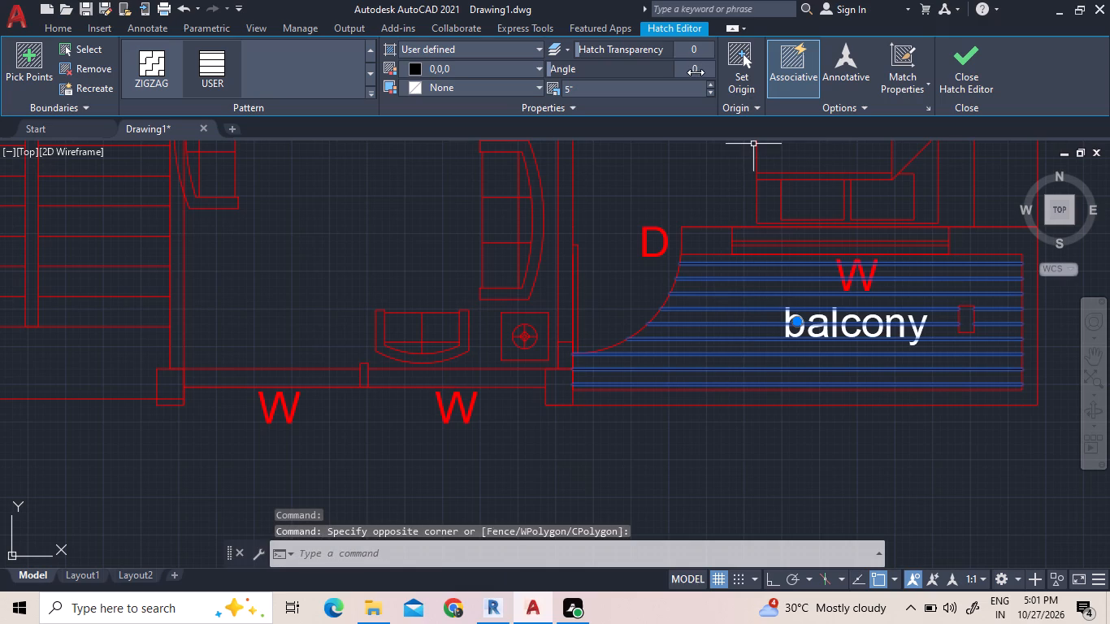
left_click(696, 72)
type("90")
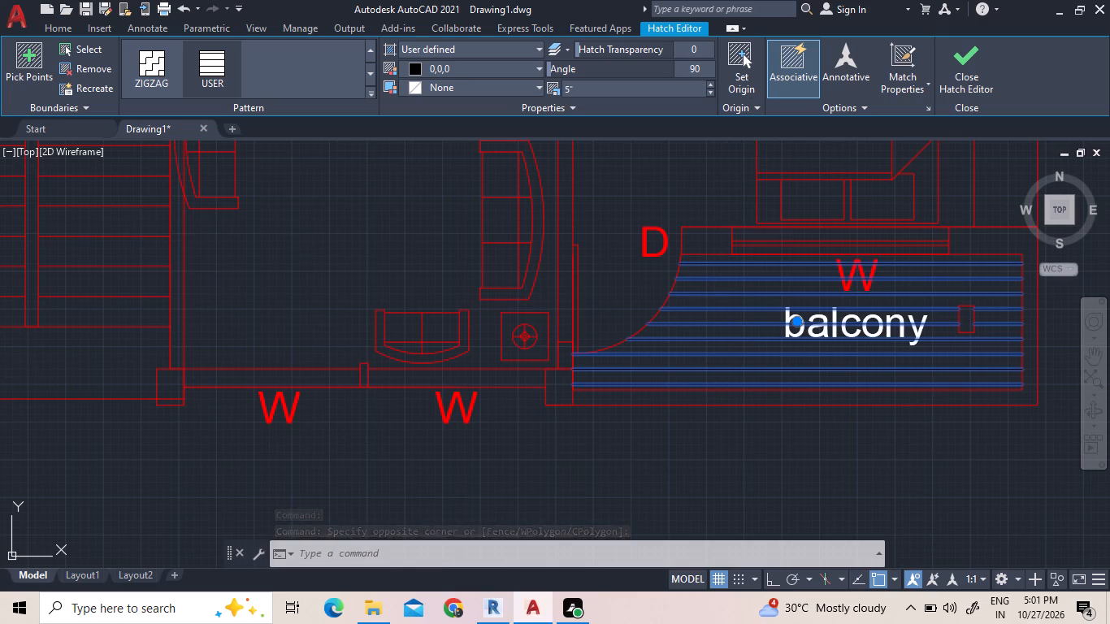
key("Return")
Set the hatch angle of the left flat's lower balcony to 90 and finish the hatch edit.
scroll(764, 385, "down", 2)
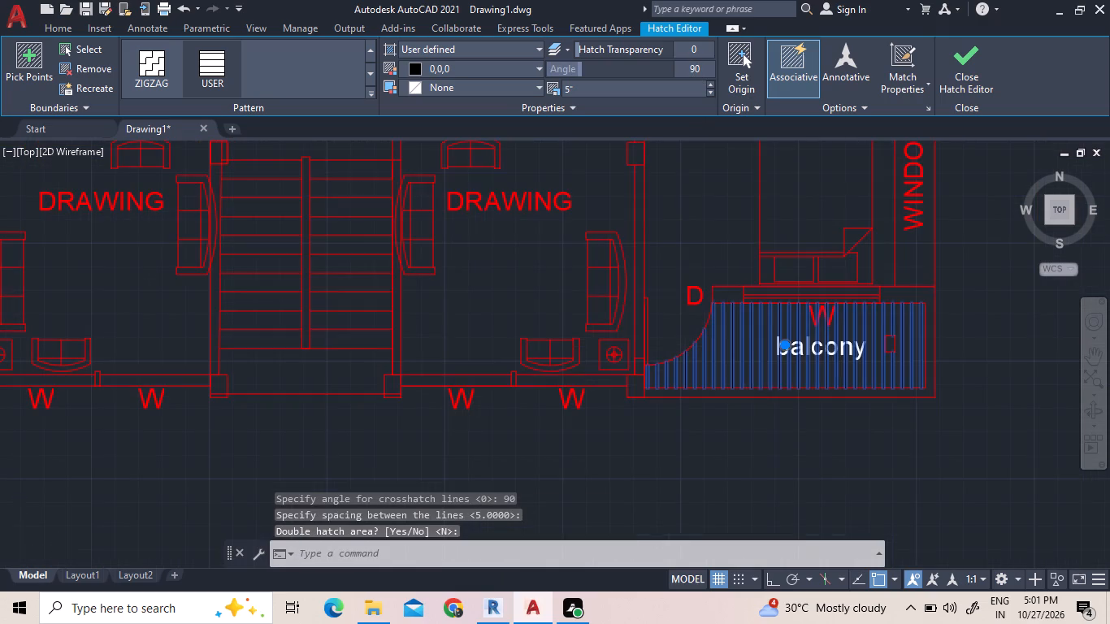
scroll(764, 385, "down", 1)
scroll(371, 370, "up", 3)
left_click(388, 402)
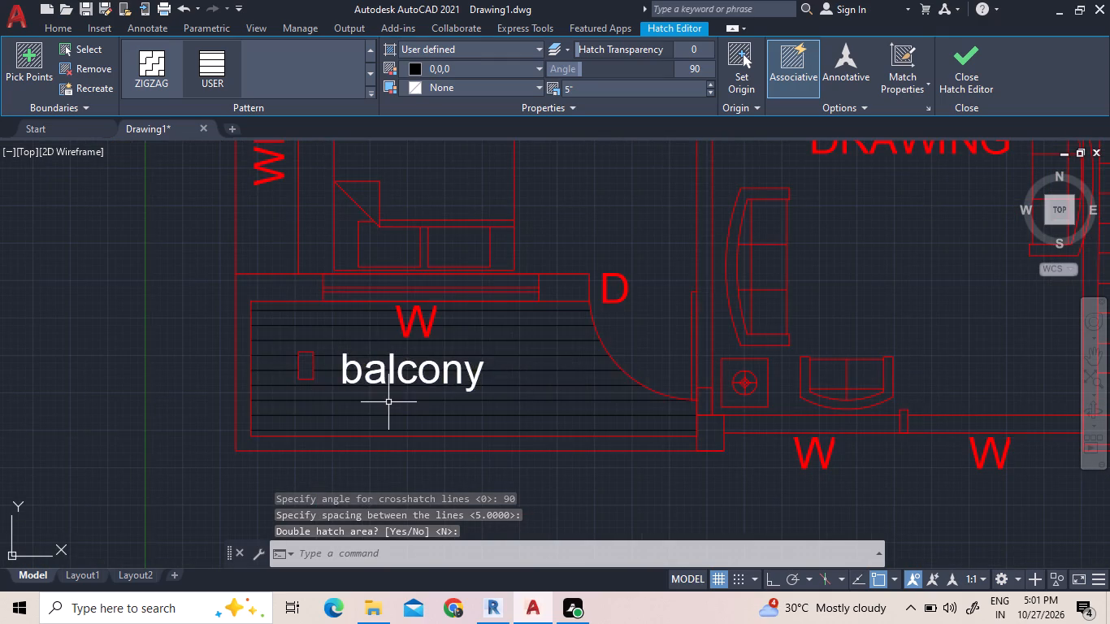
left_click(697, 68)
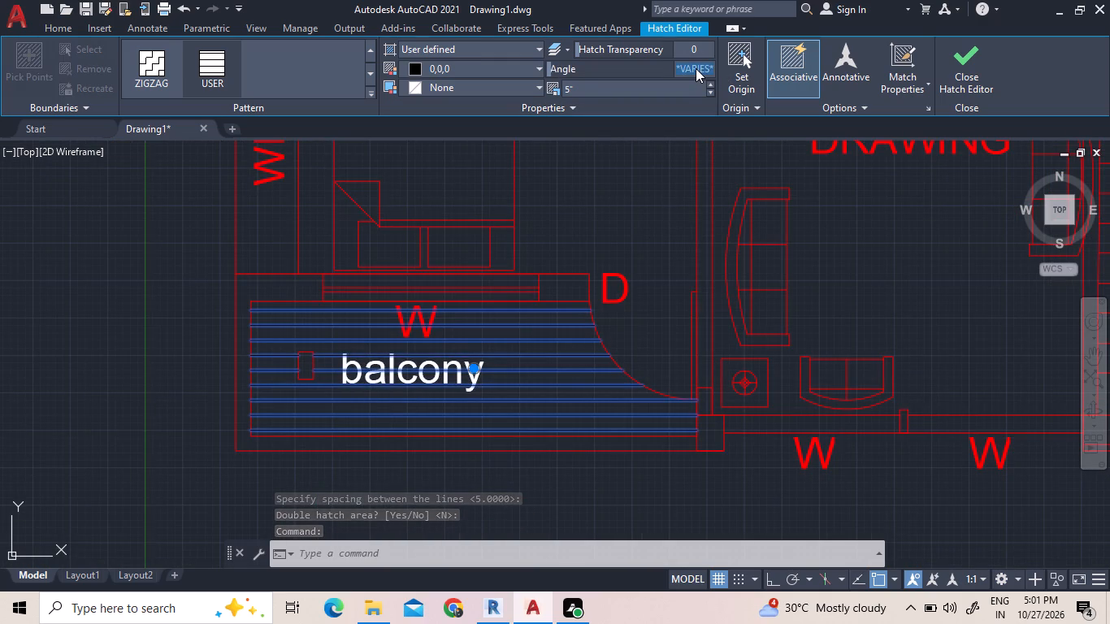
type("90")
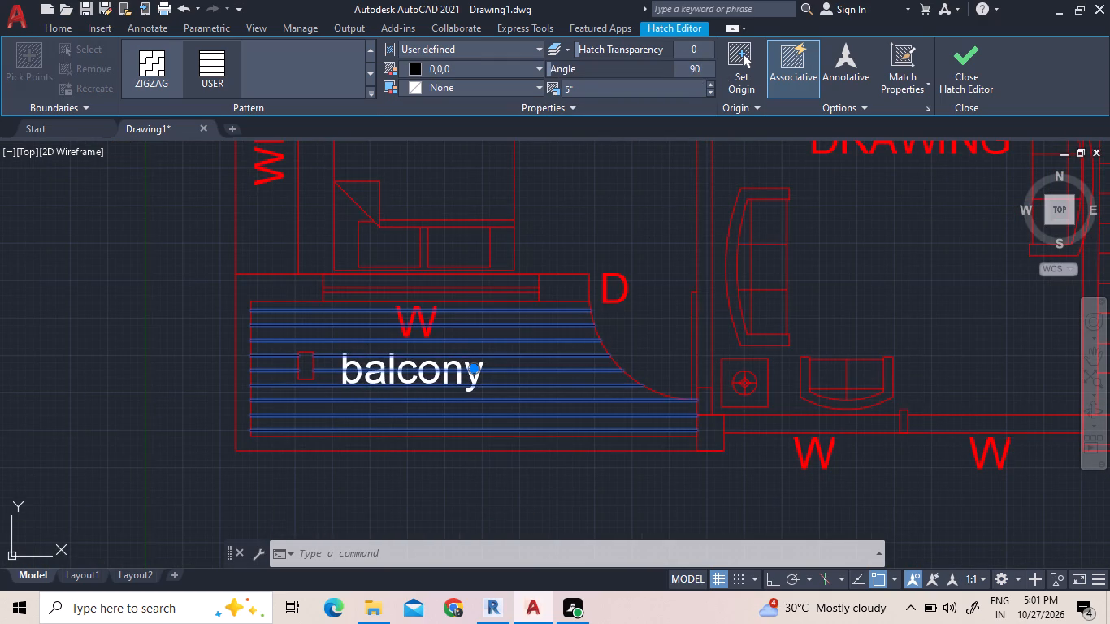
key("Return")
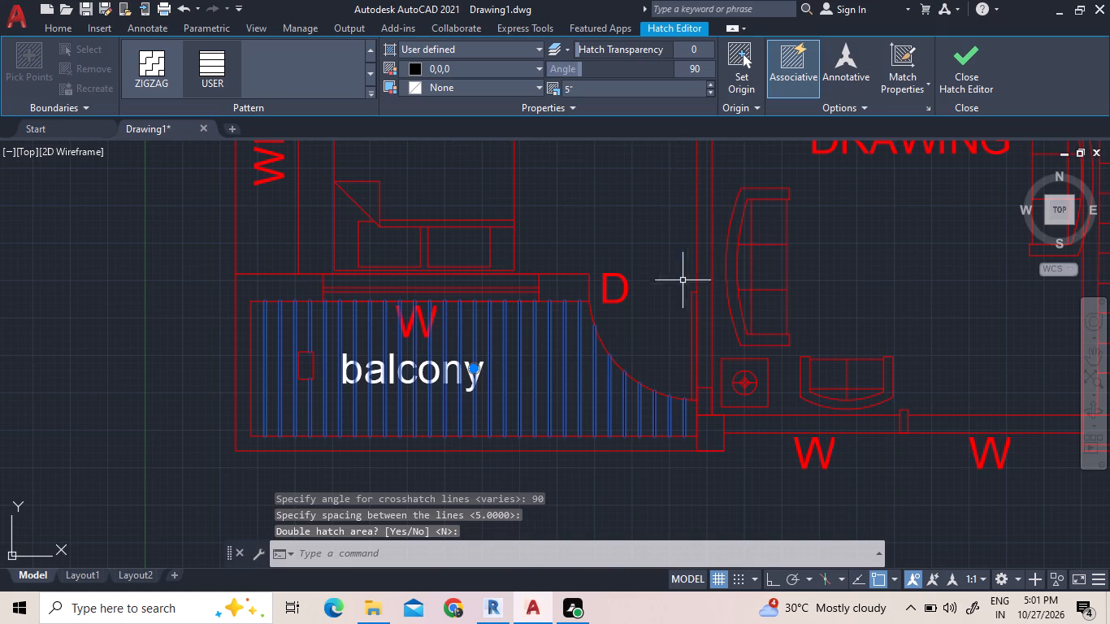
left_click(670, 287)
left_click(657, 295)
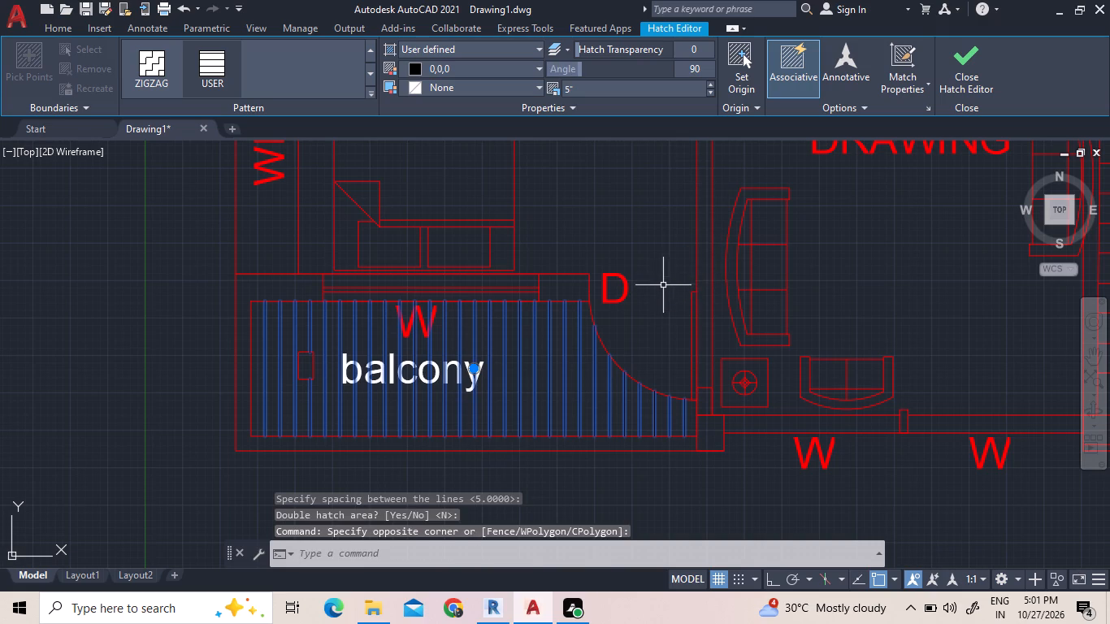
left_click(981, 75)
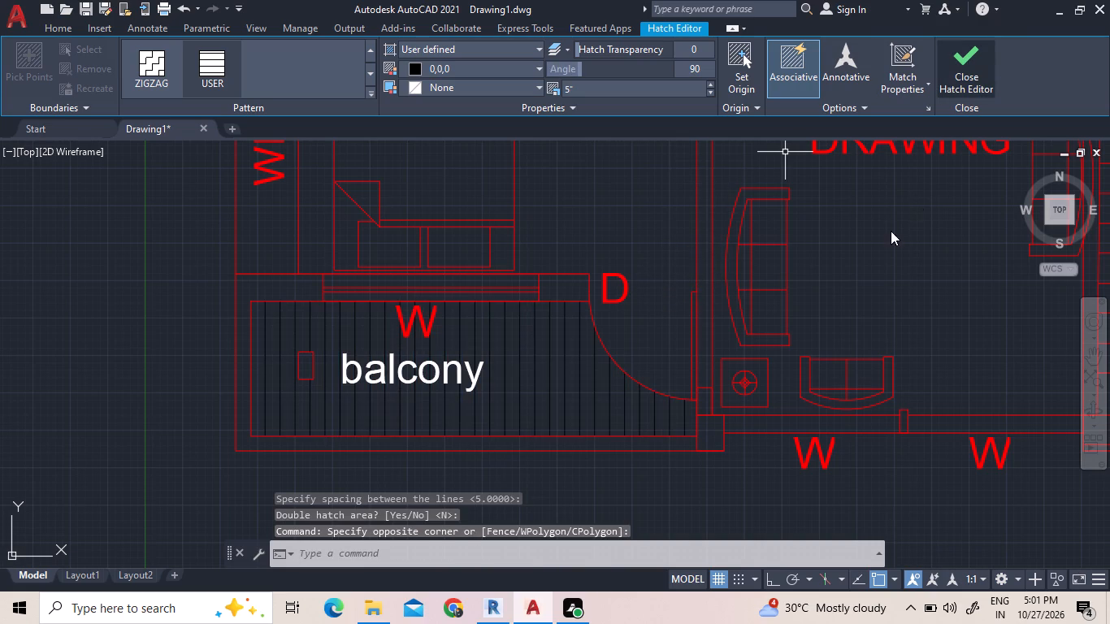
Hatch both upper balconies beside the toilets with the user-defined line pattern at an angle of 90.
scroll(890, 238, "down", 4)
middle_click_drag(887, 249, 772, 320)
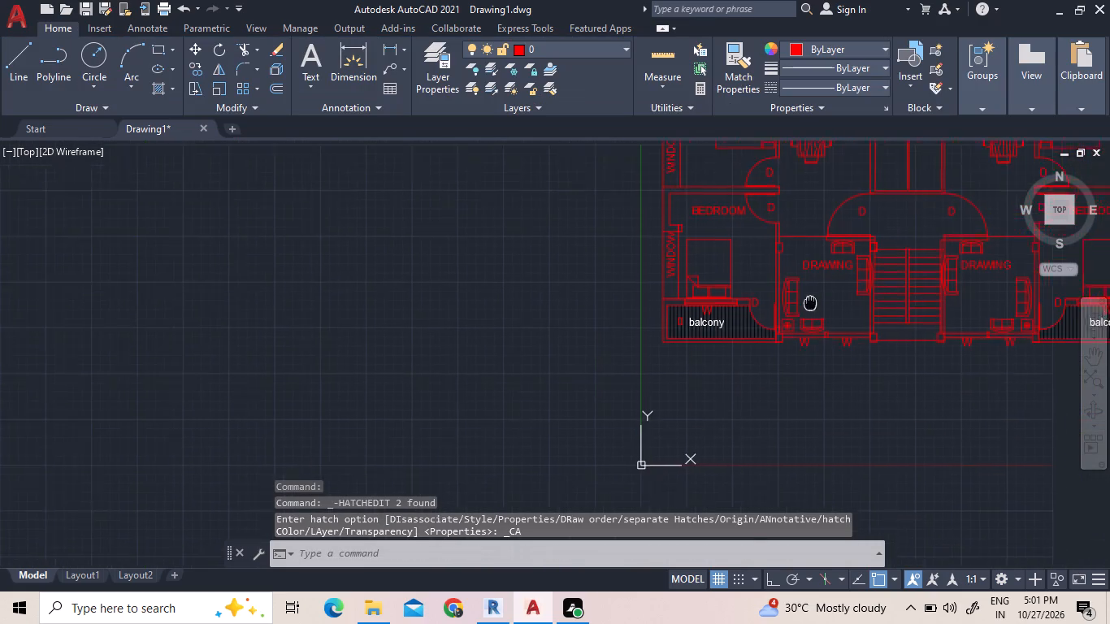
middle_click_drag(772, 320, 735, 325)
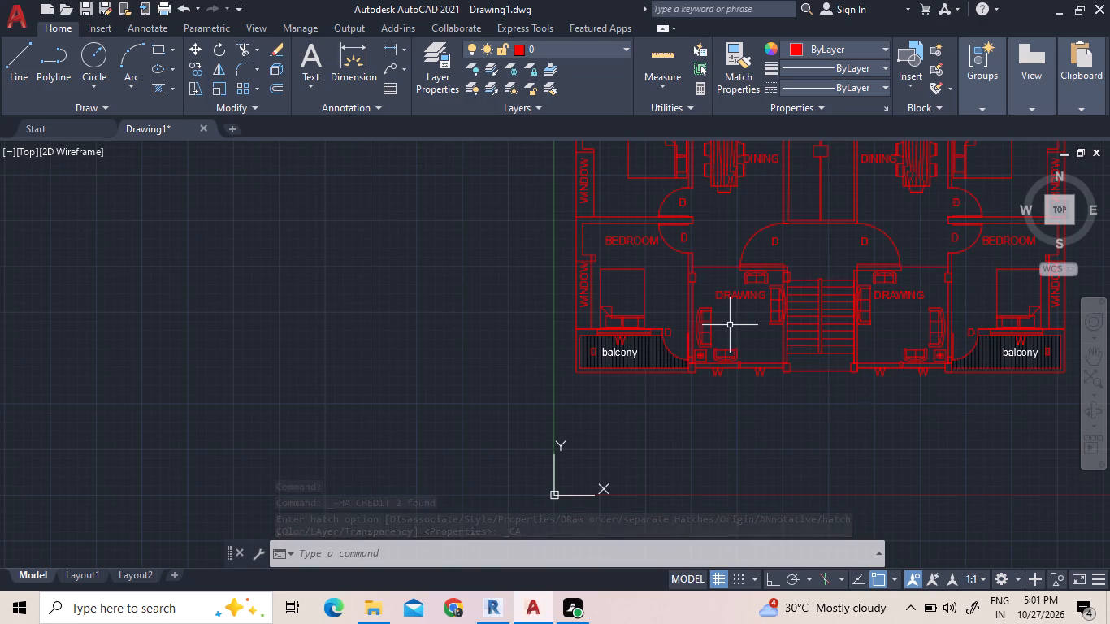
scroll(730, 325, "down", 2)
scroll(707, 222, "up", 3)
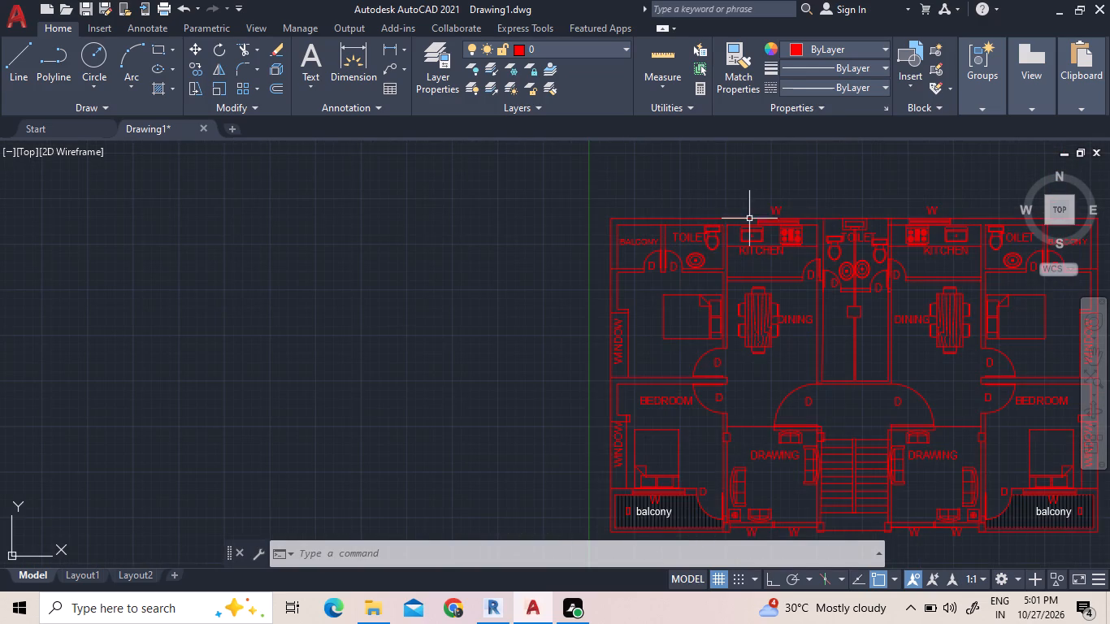
middle_click_drag(895, 197, 432, 180)
scroll(321, 168, "up", 1)
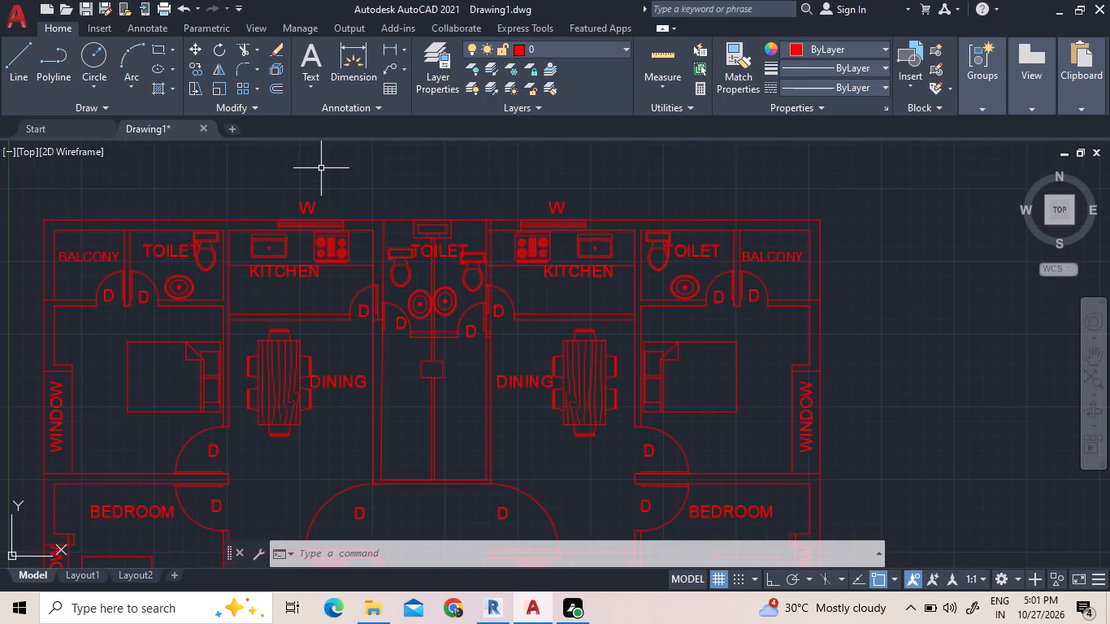
left_click(158, 84)
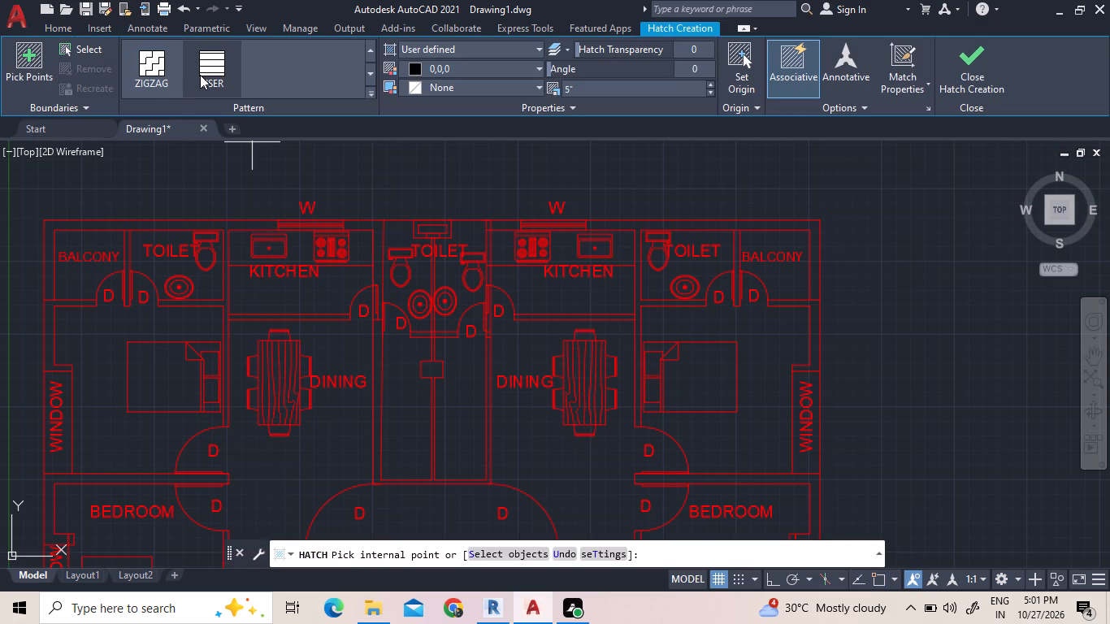
left_click(201, 75)
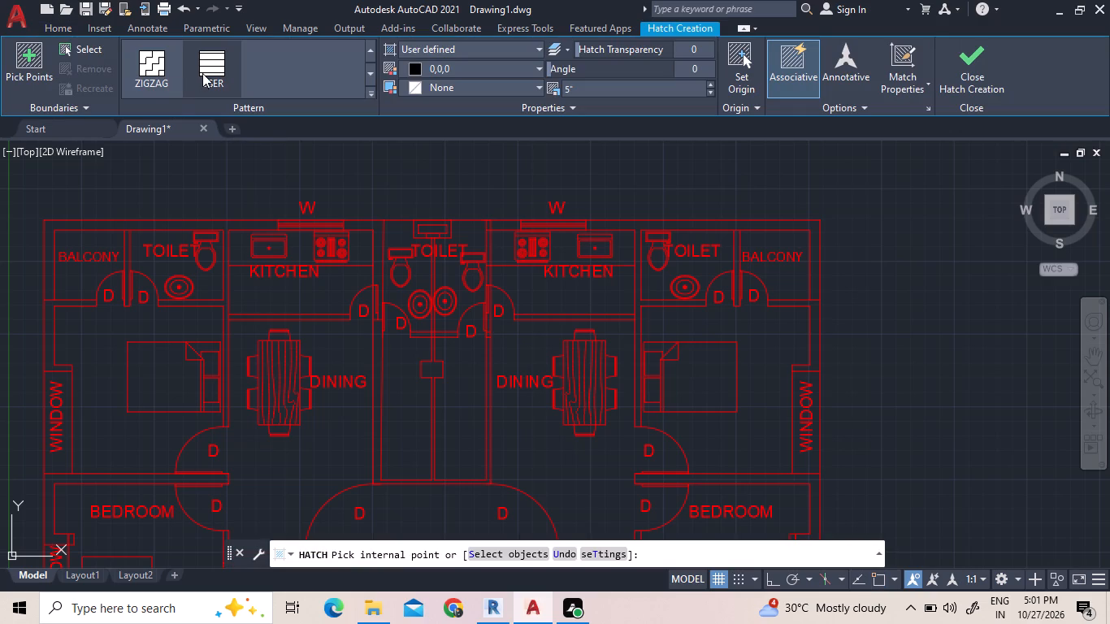
double_click(204, 66)
left_click(451, 47)
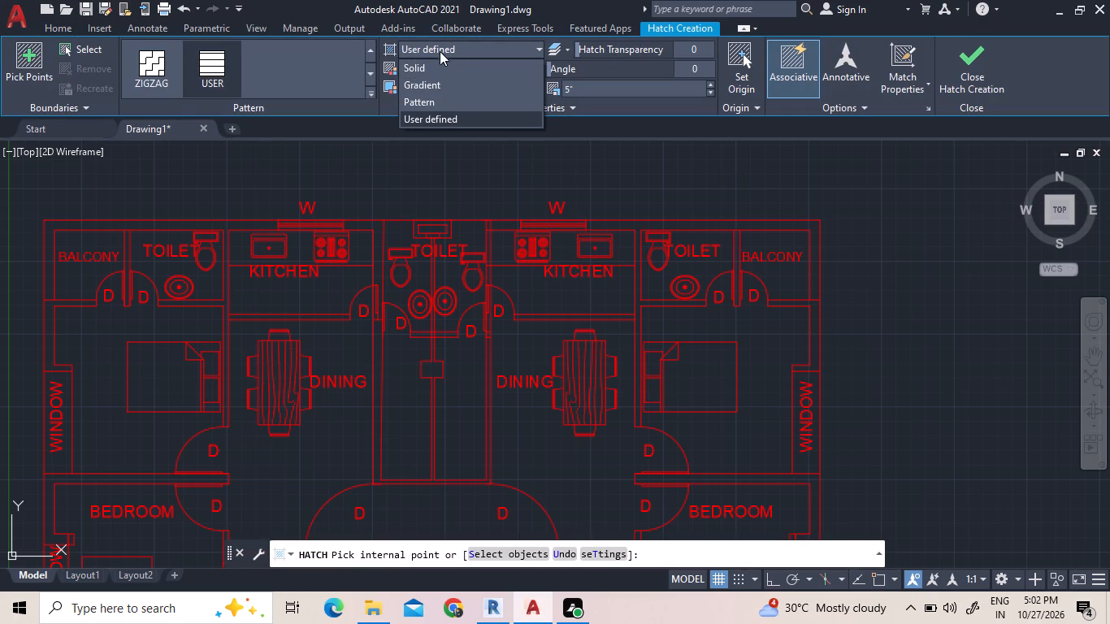
left_click(437, 123)
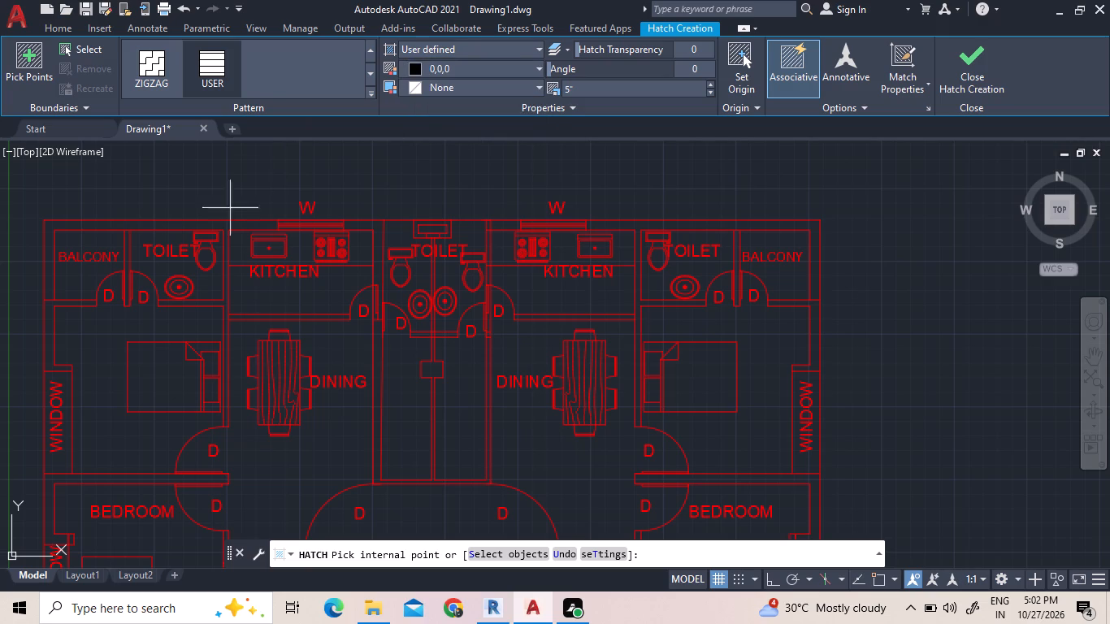
left_click(79, 269)
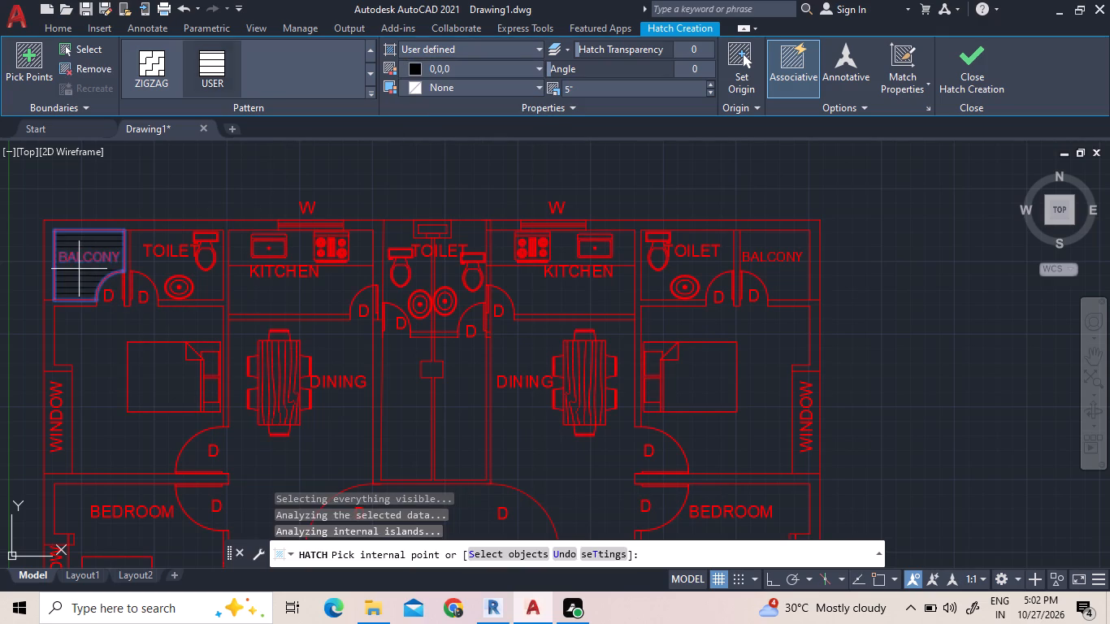
left_click(781, 275)
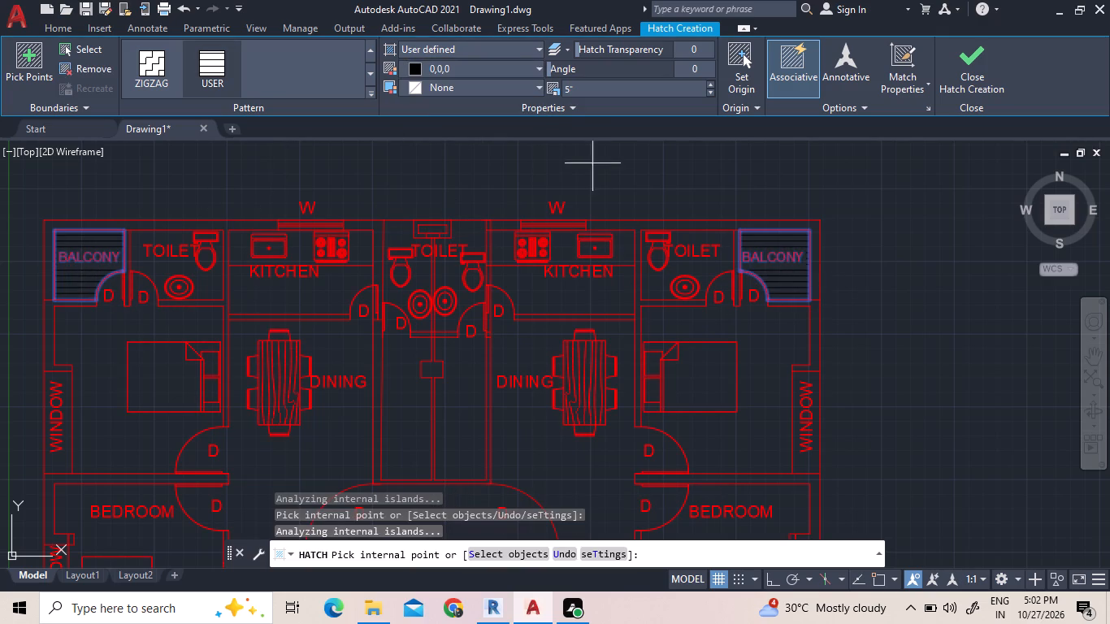
left_click(691, 73)
type("90")
key("Return")
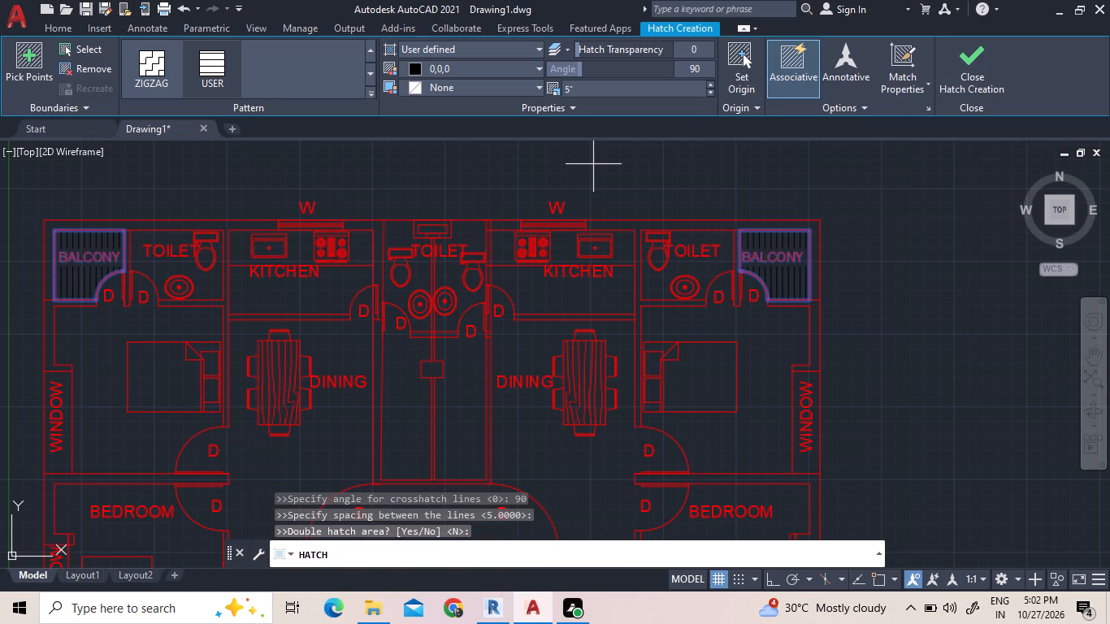
left_click(957, 57)
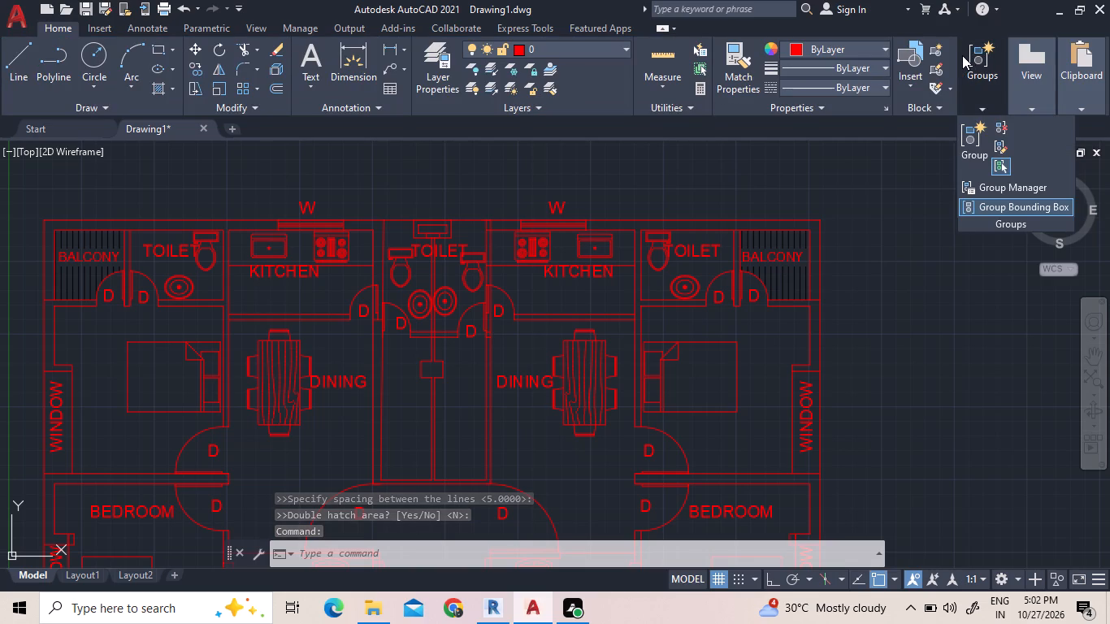
Make Defpoints the current layer and add a linear dimension of the building's overall width above the top outer wall.
scroll(962, 55, "down", 2)
scroll(856, 226, "down", 2)
middle_click_drag(859, 226, 856, 223)
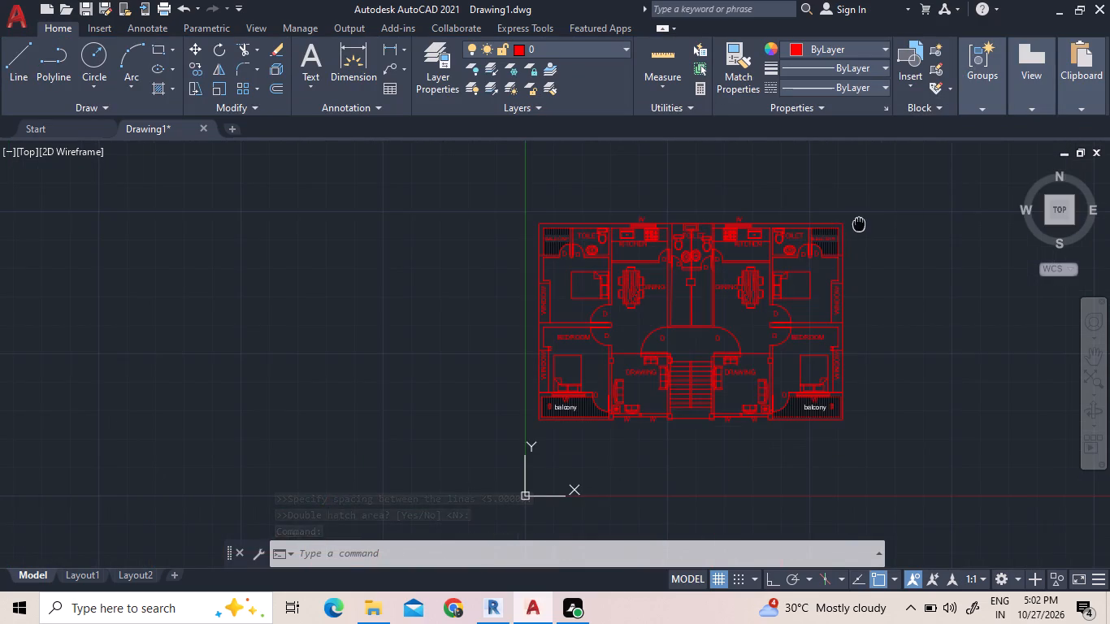
middle_click_drag(856, 223, 722, 241)
scroll(702, 212, "up", 1)
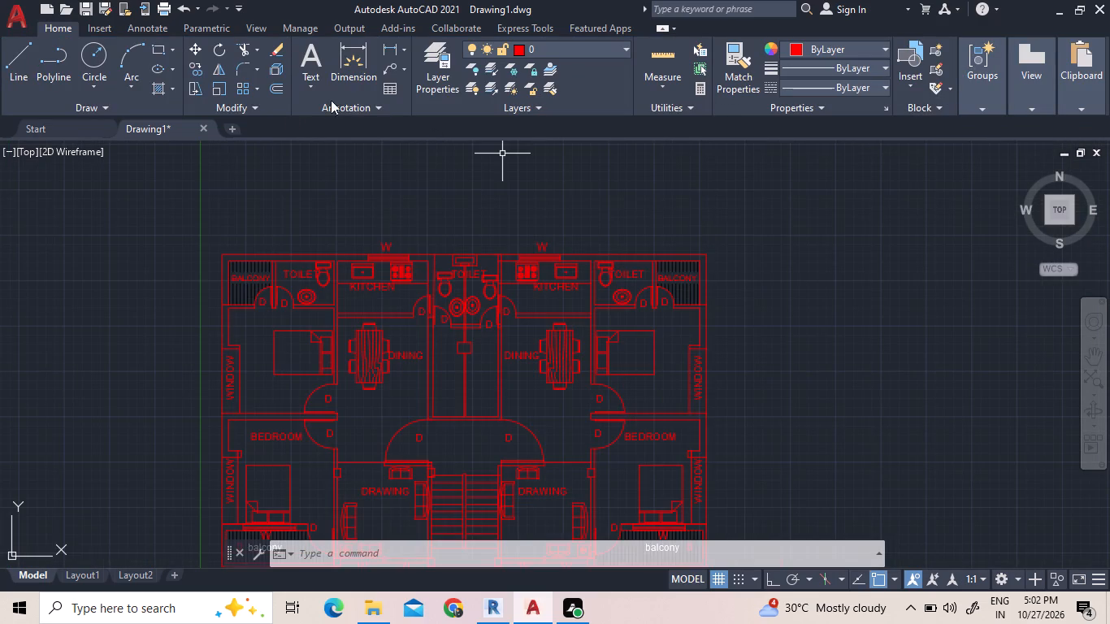
left_click(541, 54)
left_click(563, 91)
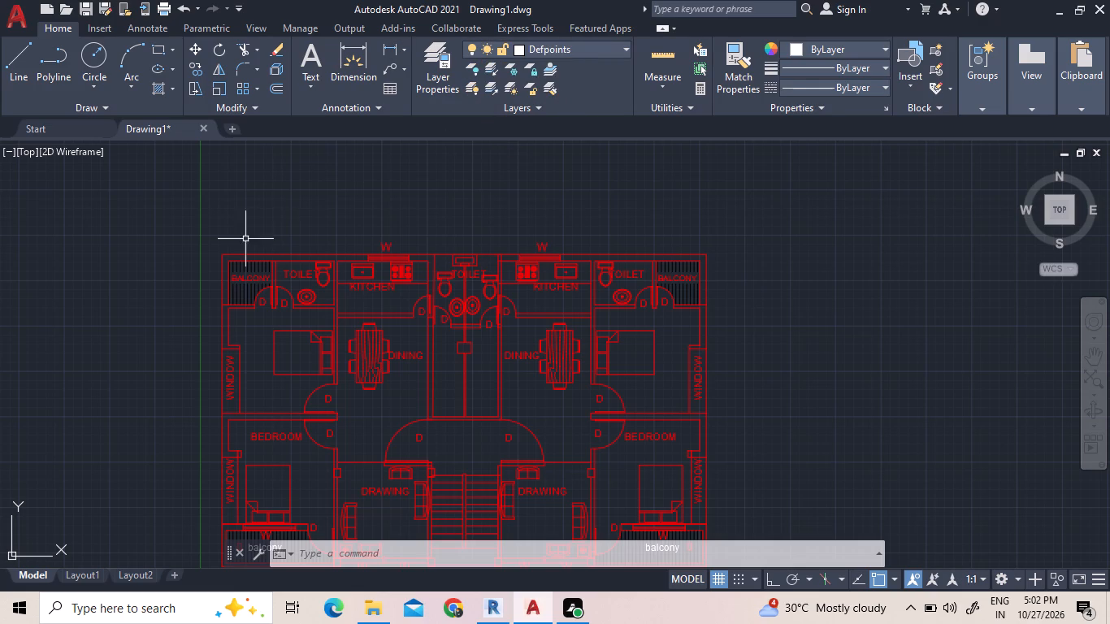
left_click(392, 47)
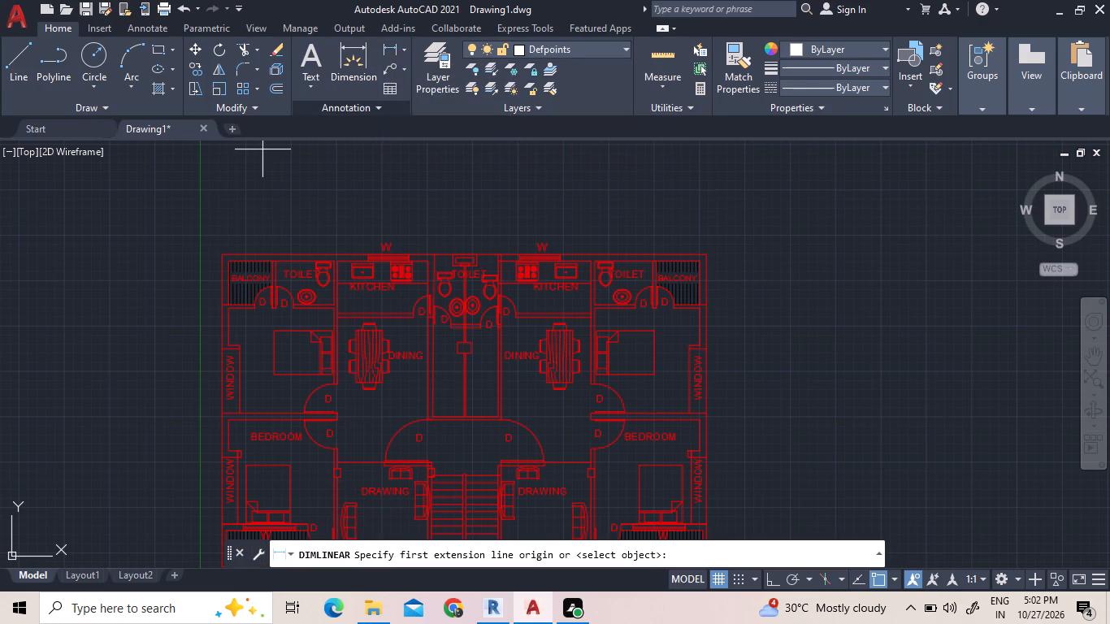
left_click_drag(219, 253, 251, 252)
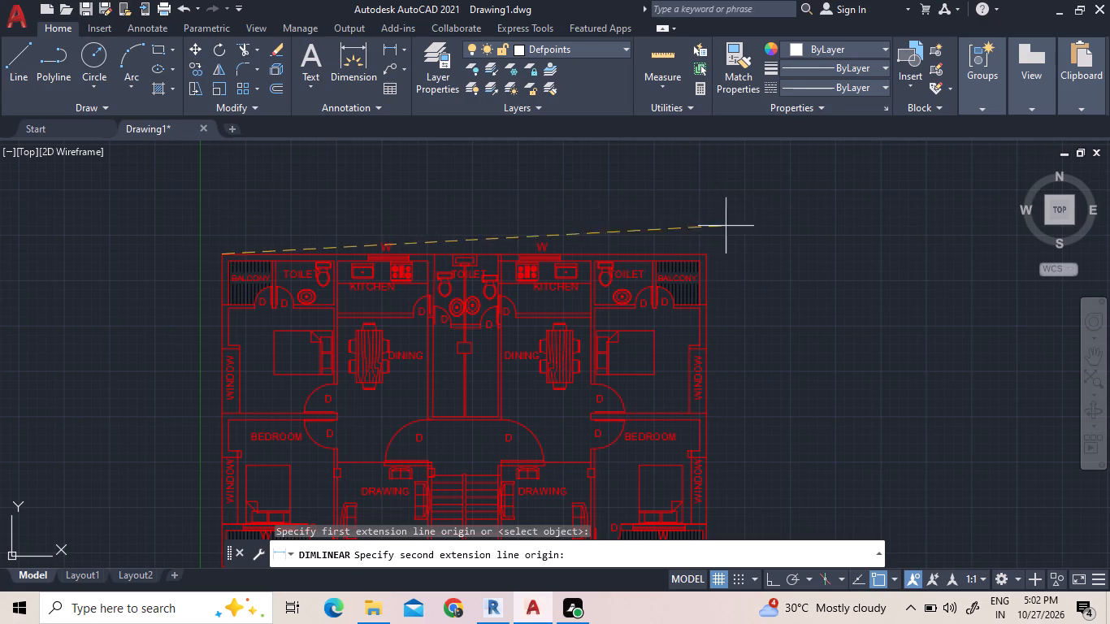
left_click(707, 256)
left_click(709, 222)
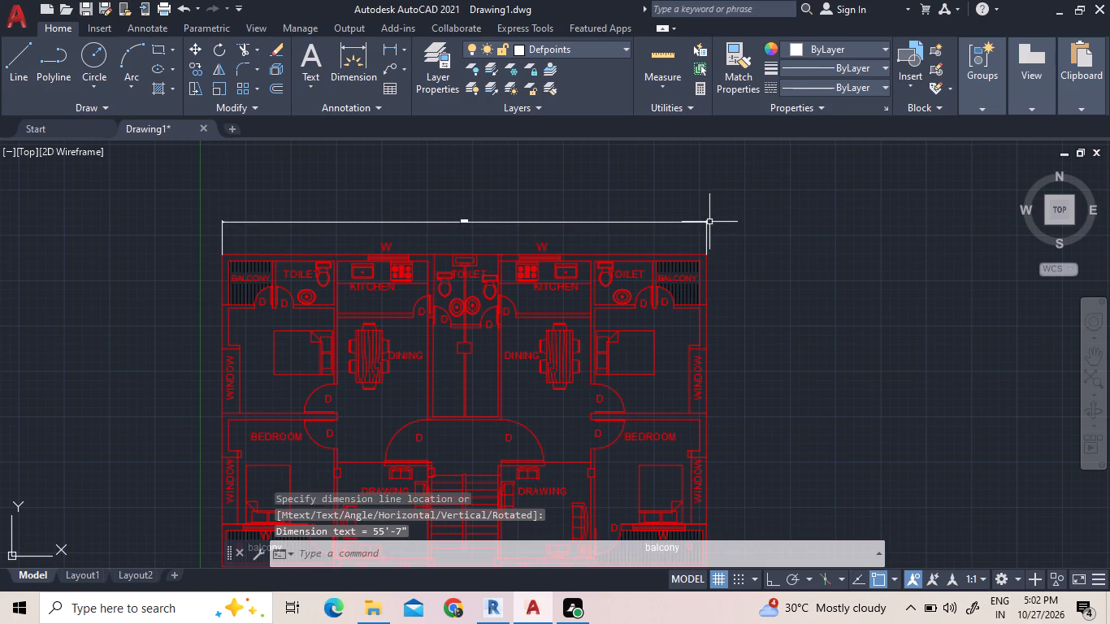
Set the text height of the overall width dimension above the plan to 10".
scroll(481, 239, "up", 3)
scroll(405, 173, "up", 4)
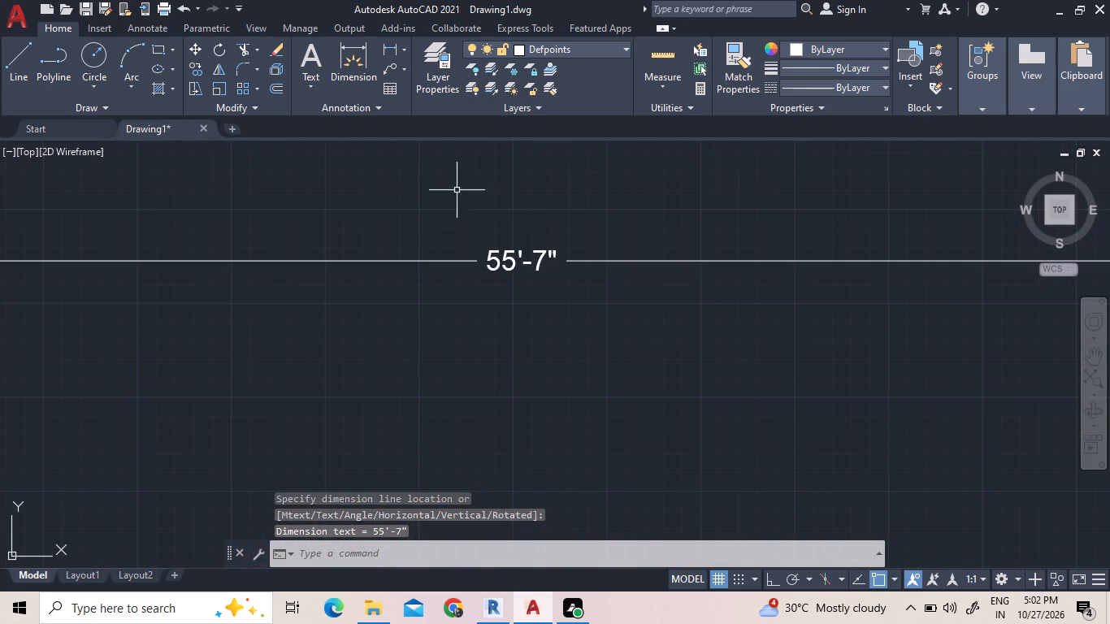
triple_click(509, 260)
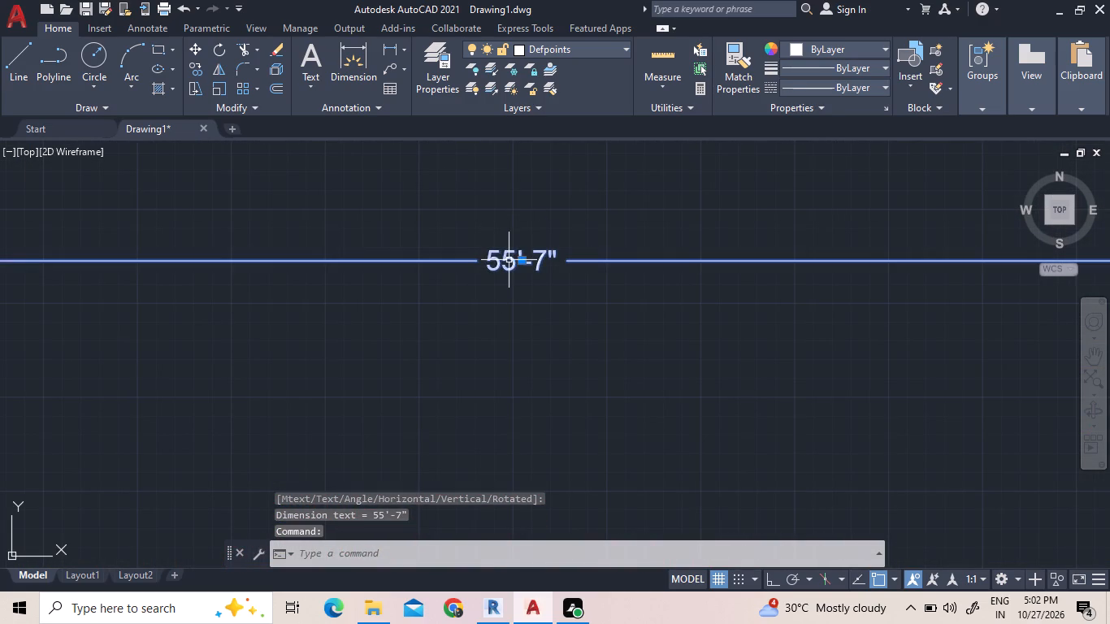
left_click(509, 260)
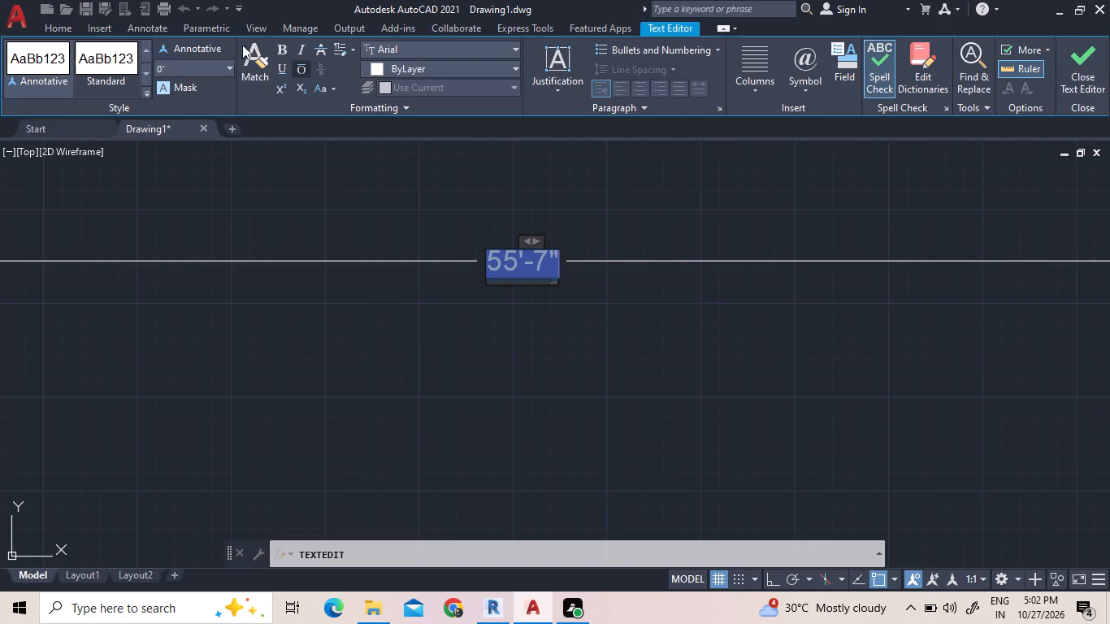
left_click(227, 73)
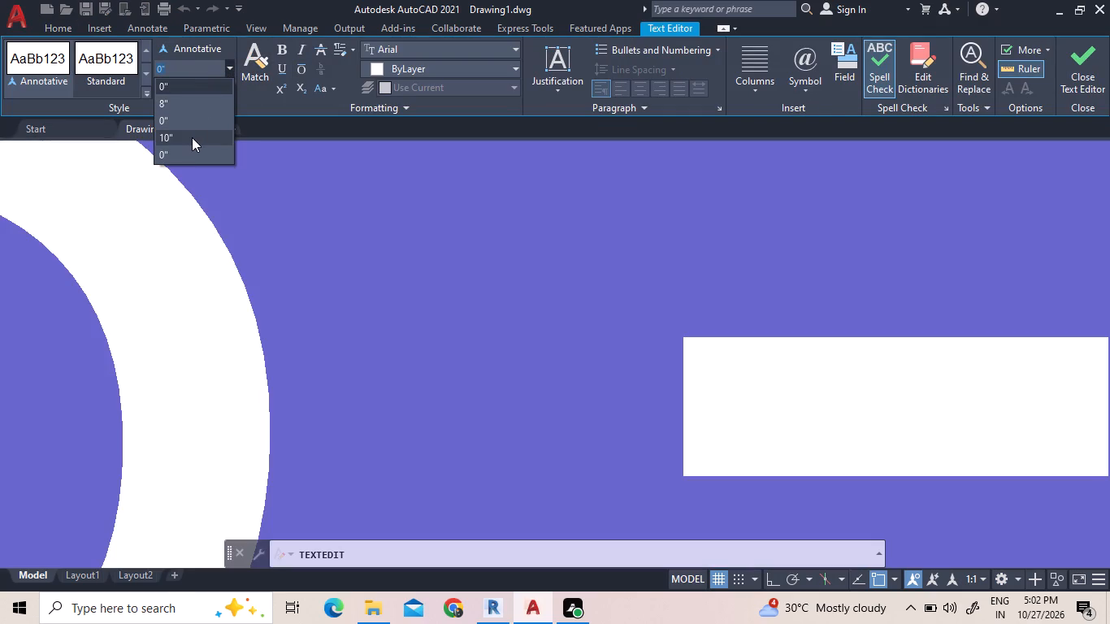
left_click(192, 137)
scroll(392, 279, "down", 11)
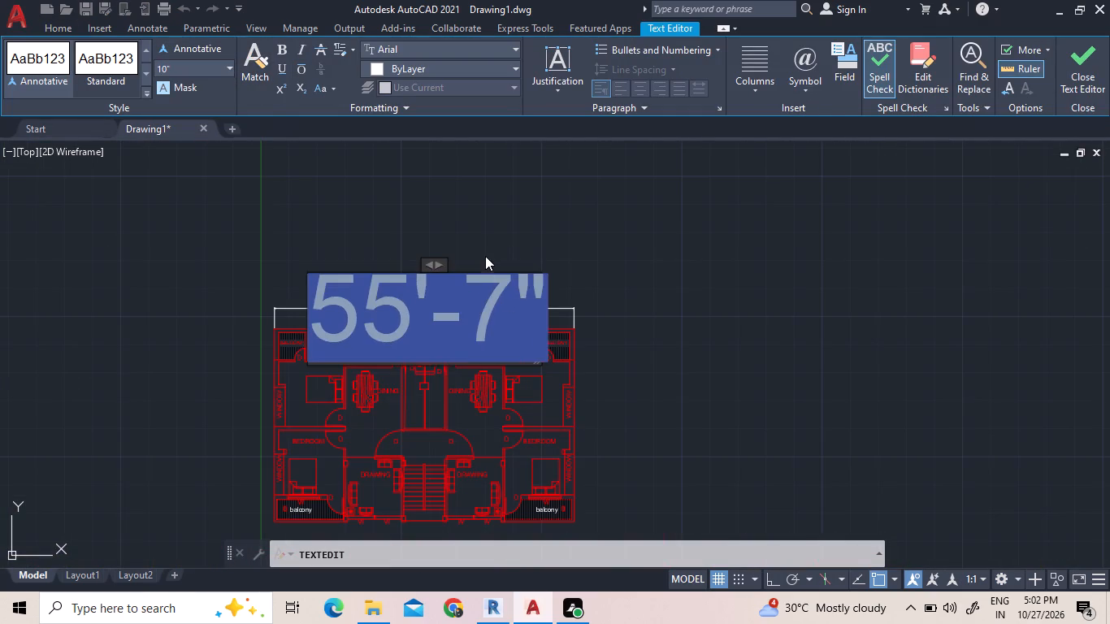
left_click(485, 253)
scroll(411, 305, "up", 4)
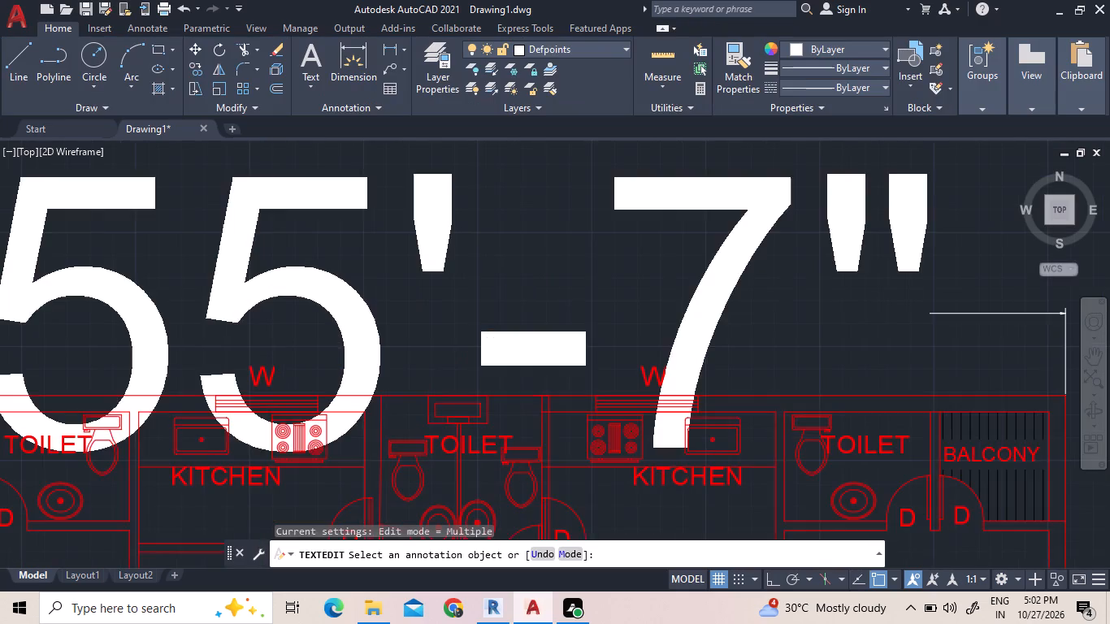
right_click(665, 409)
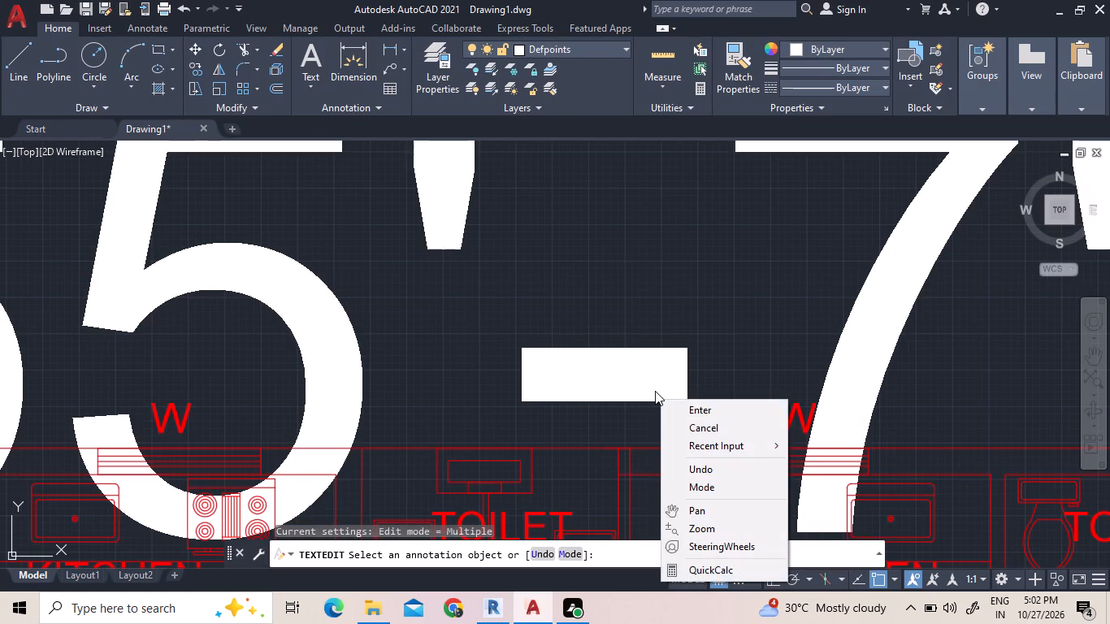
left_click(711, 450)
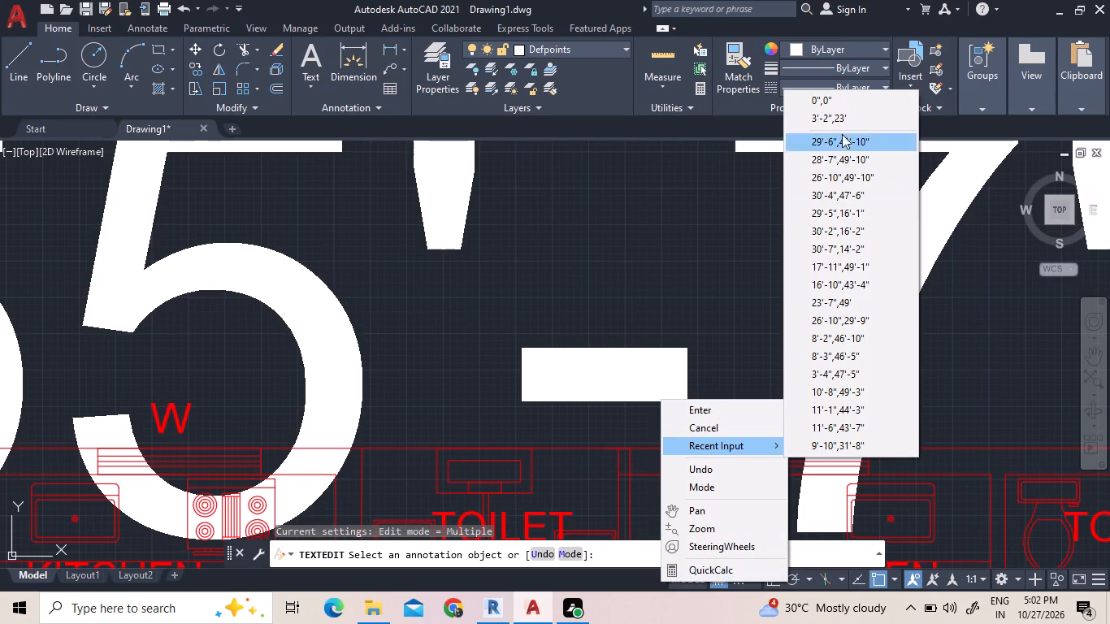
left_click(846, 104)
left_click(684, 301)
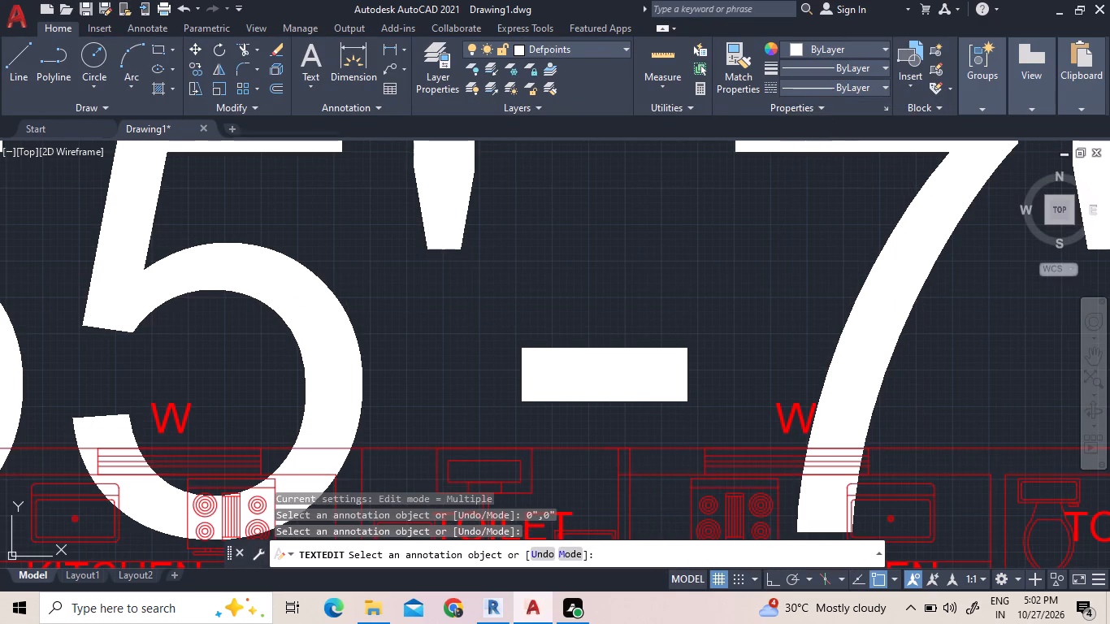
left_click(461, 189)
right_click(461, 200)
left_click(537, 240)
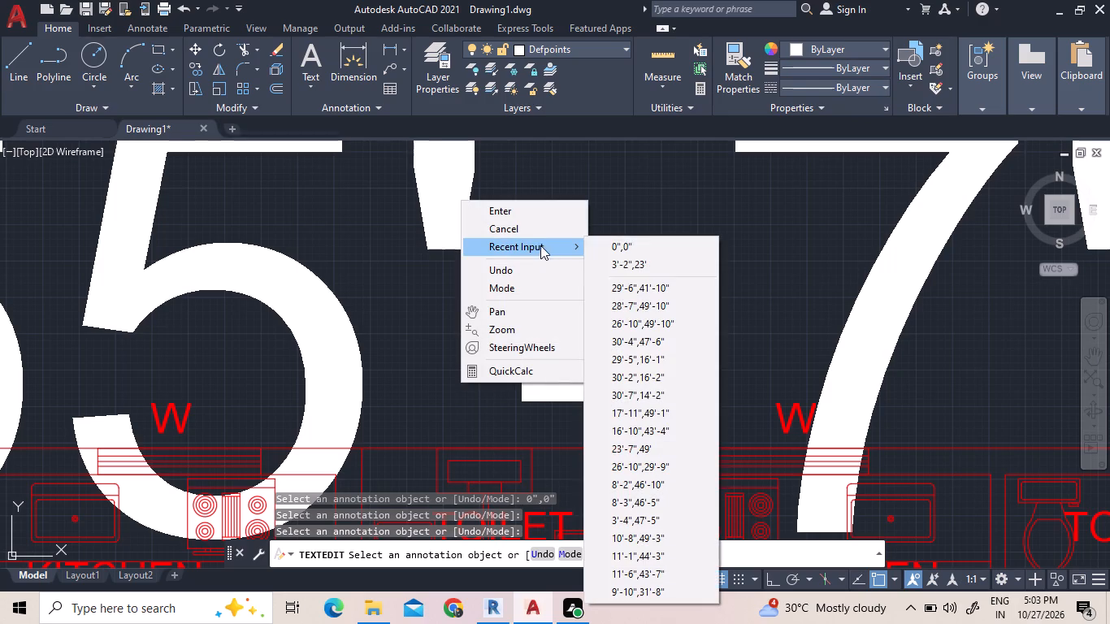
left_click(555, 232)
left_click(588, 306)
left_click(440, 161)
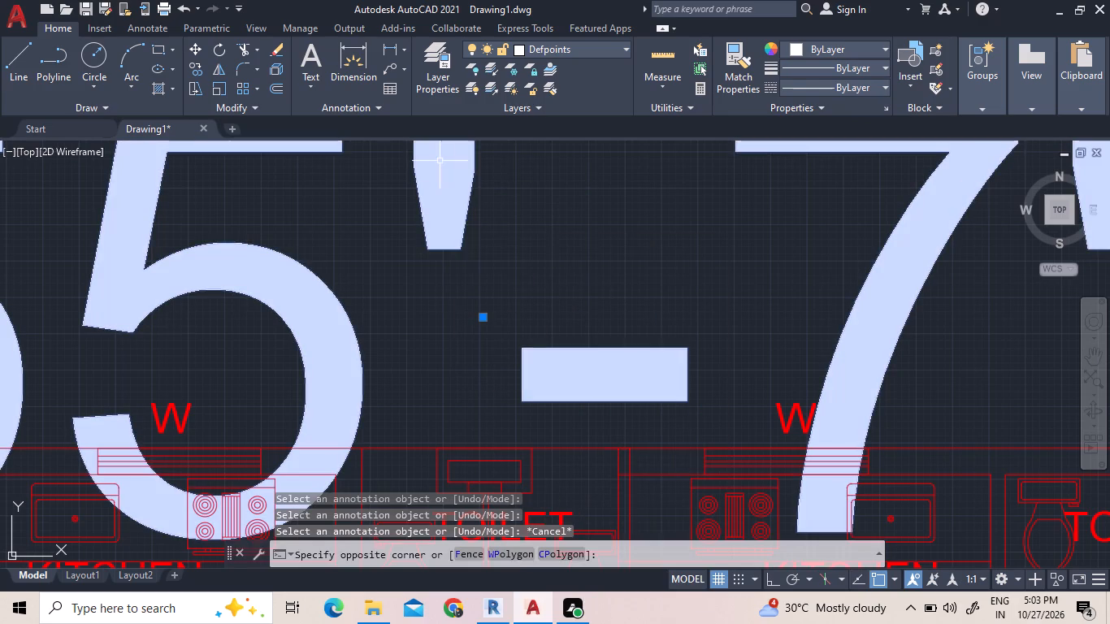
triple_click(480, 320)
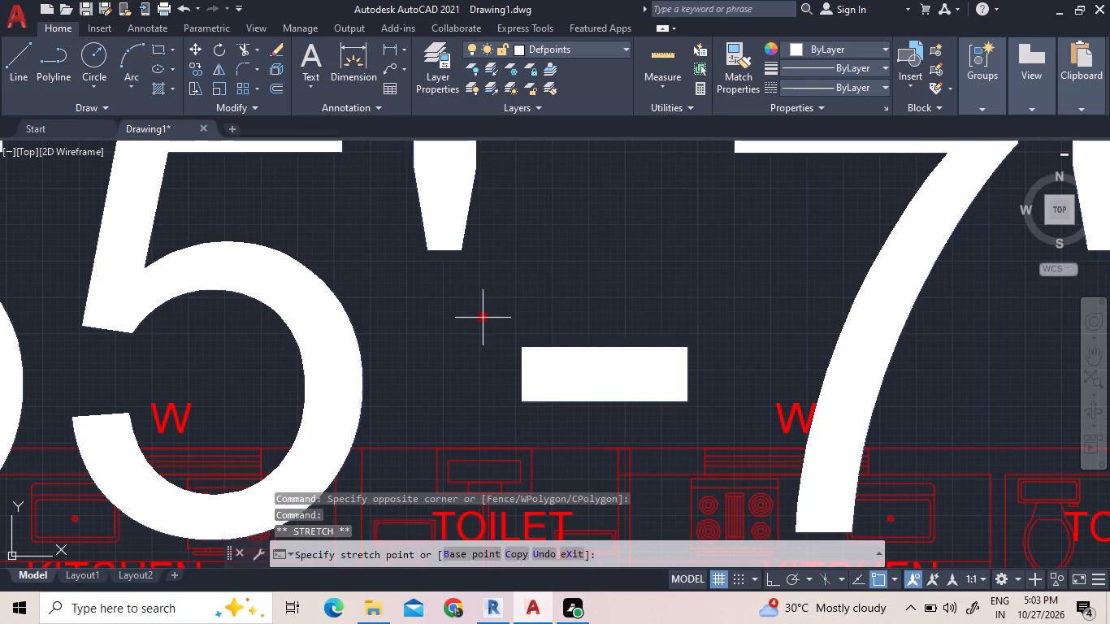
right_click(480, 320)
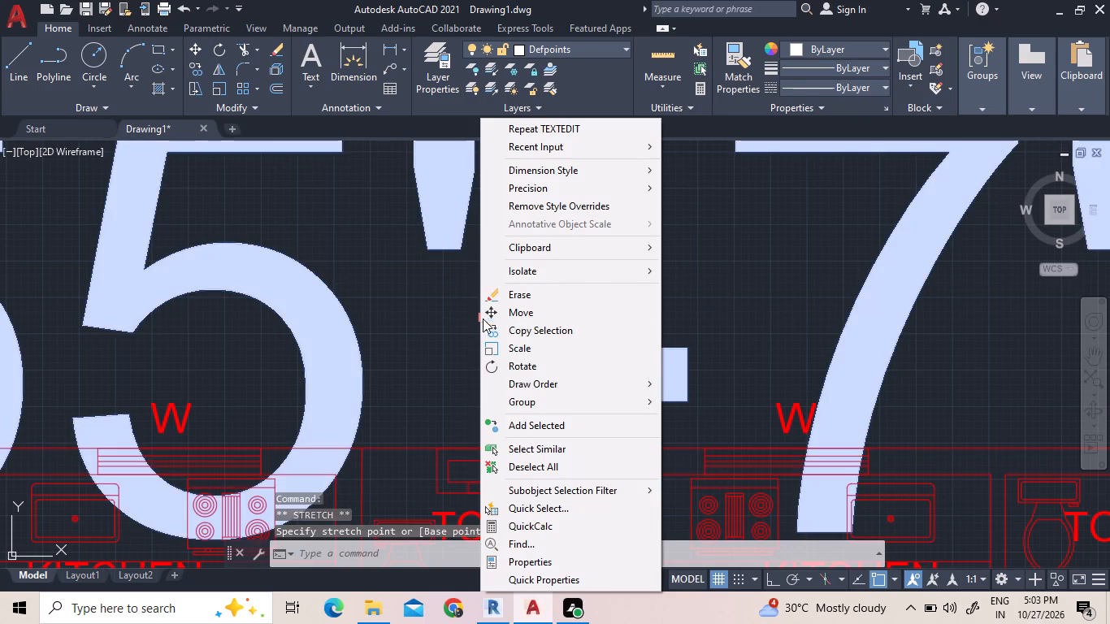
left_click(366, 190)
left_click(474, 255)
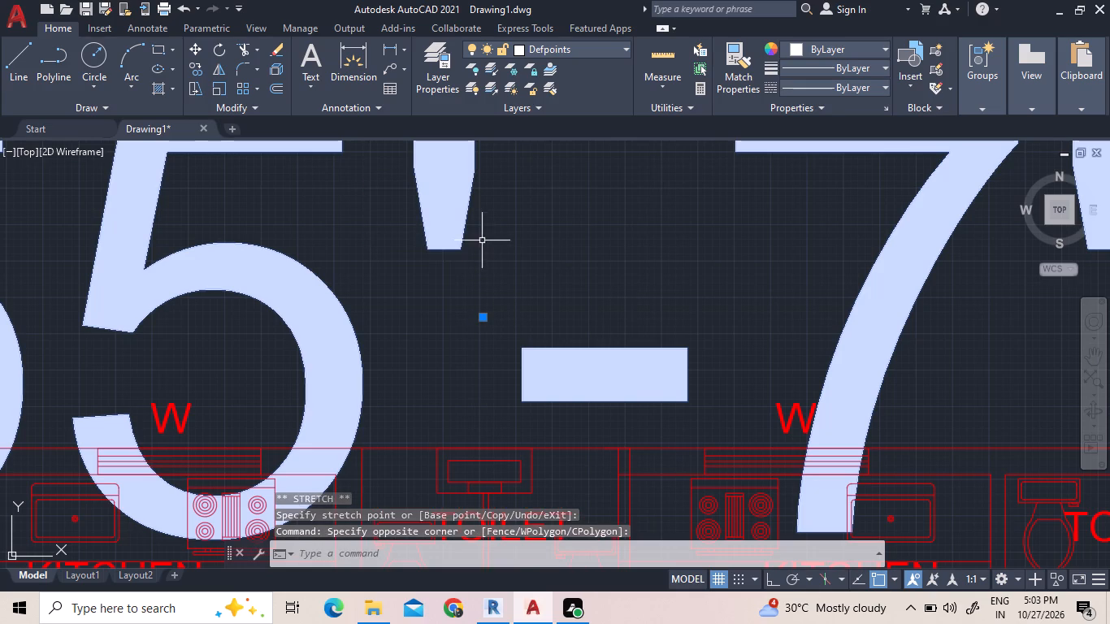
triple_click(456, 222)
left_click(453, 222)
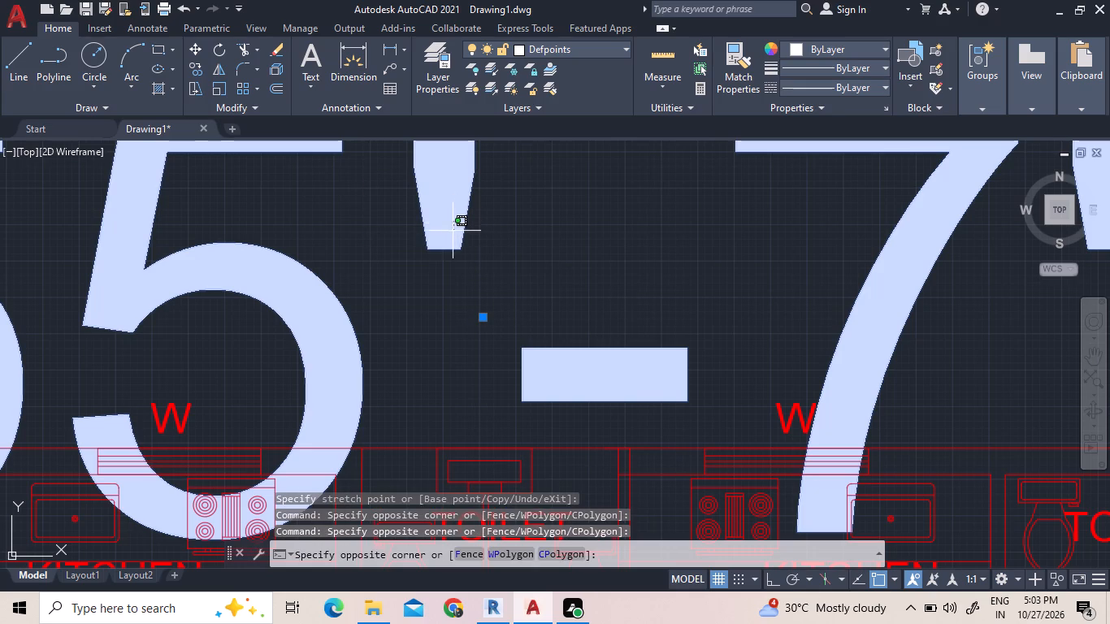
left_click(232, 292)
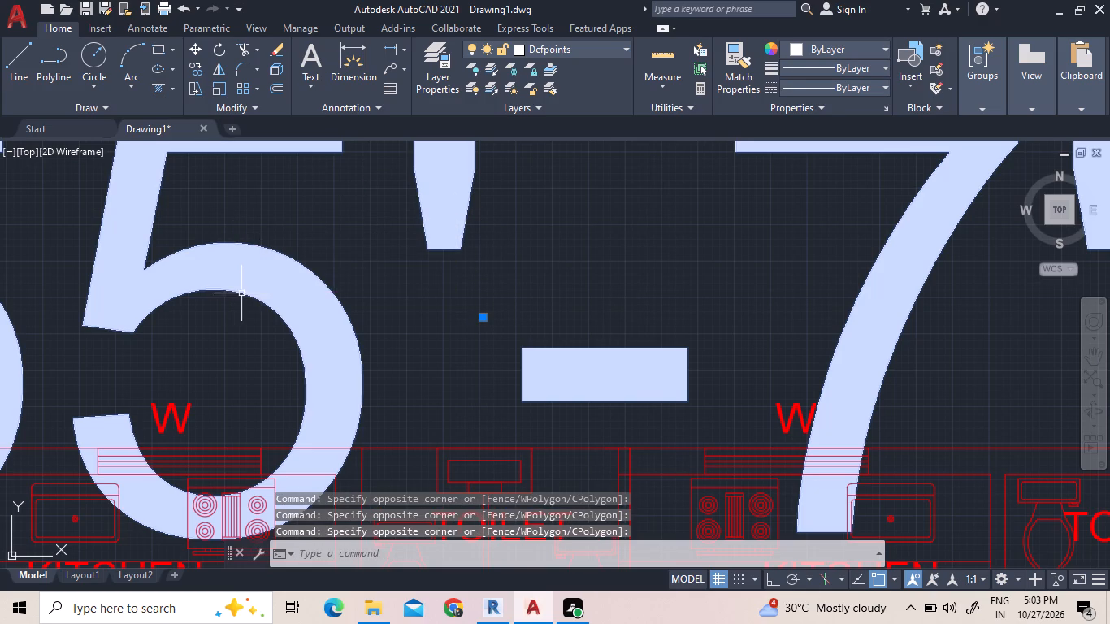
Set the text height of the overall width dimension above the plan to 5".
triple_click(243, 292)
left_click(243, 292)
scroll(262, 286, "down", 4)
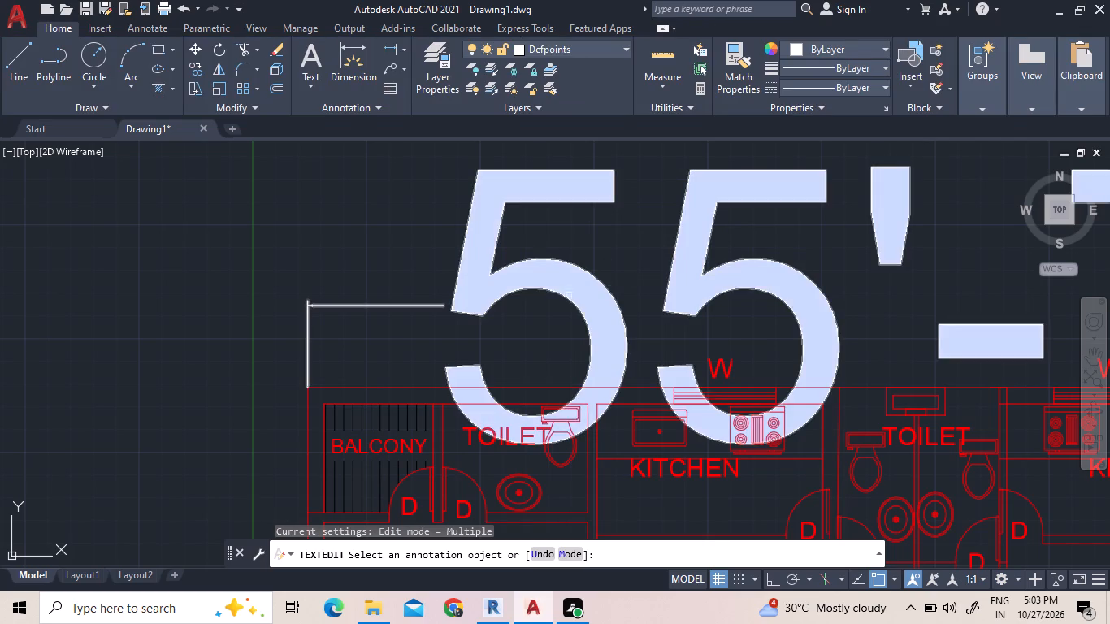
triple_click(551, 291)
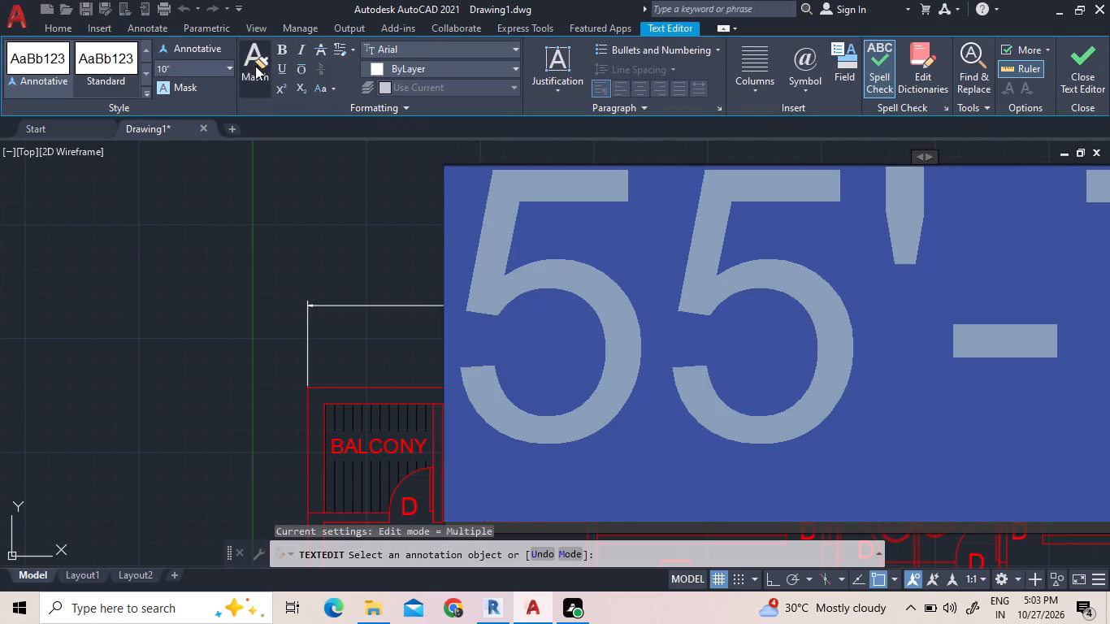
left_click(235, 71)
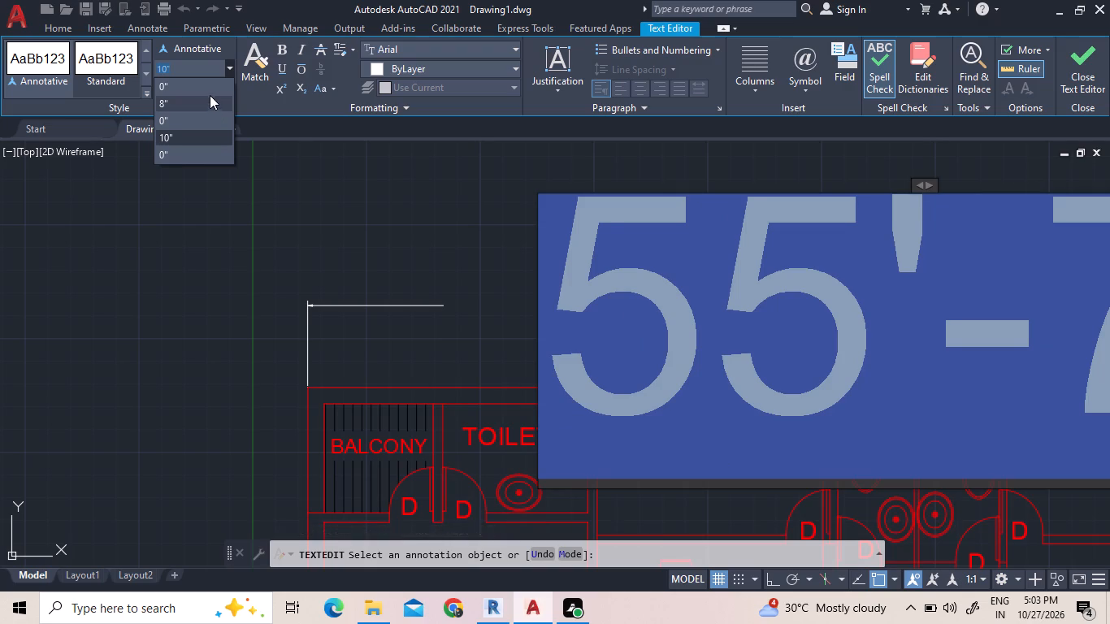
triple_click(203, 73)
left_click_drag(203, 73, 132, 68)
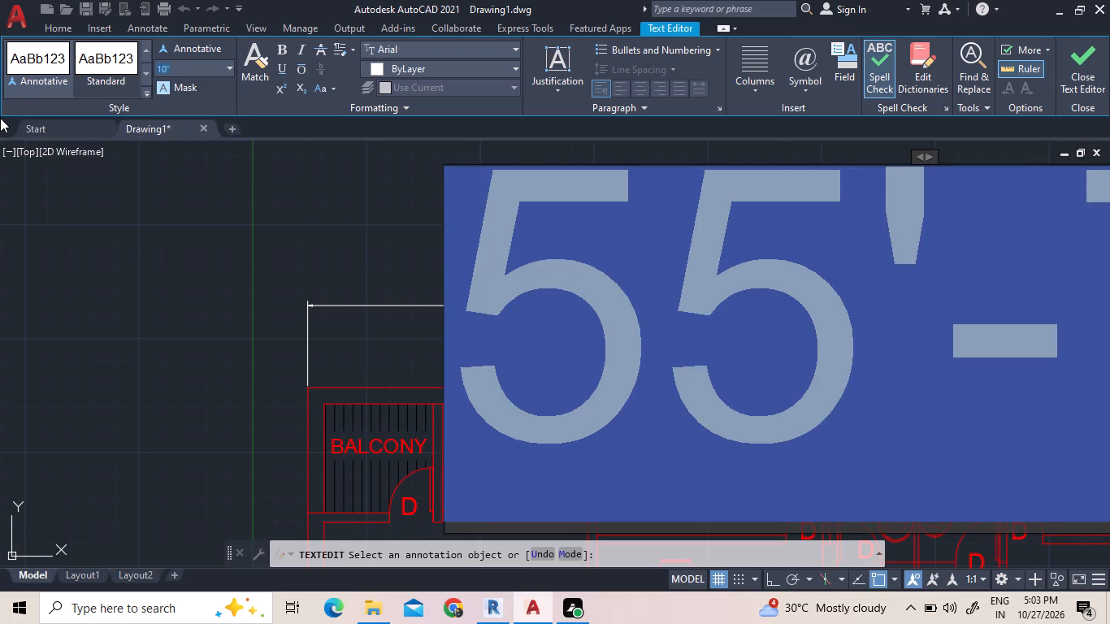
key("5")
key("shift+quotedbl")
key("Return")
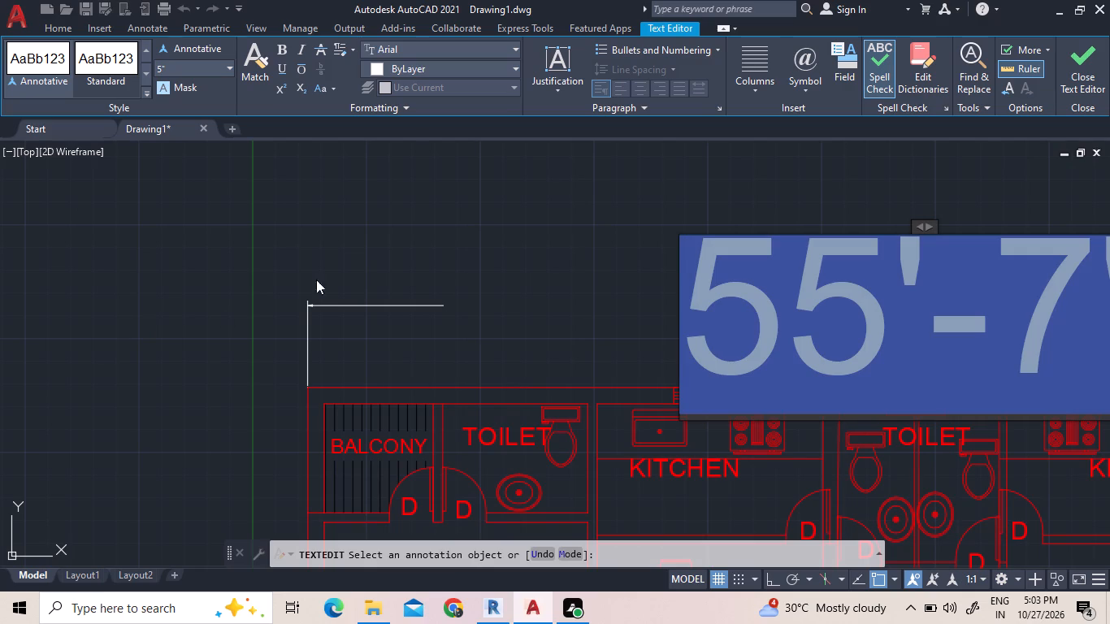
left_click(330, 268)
Set the text height of the overall width dimension above the plan to 2".
scroll(418, 296, "down", 2)
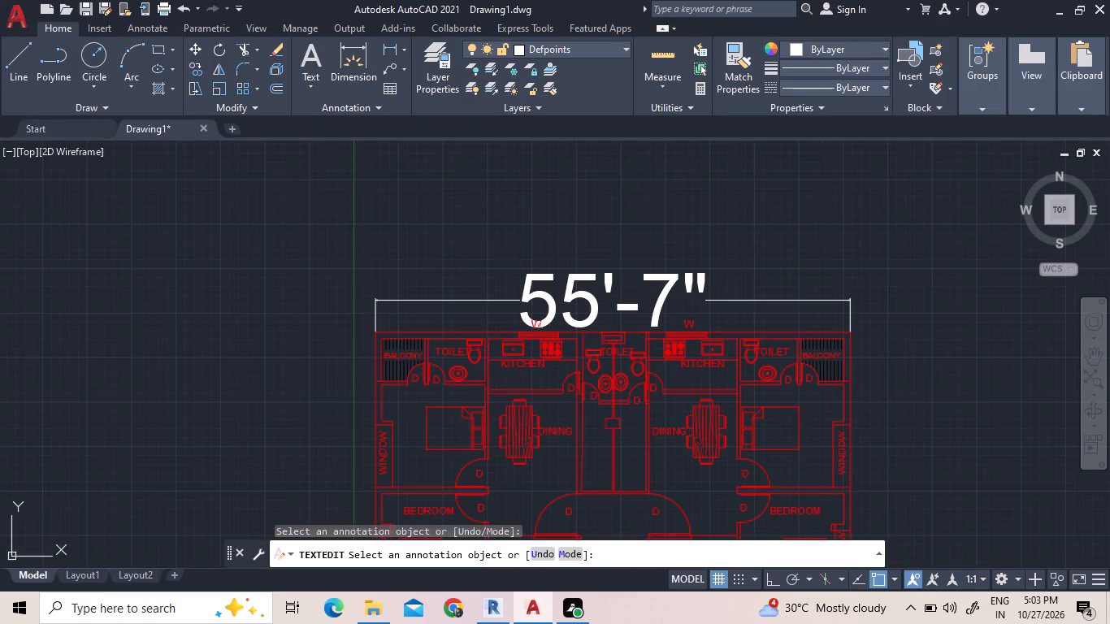
scroll(552, 324, "up", 3)
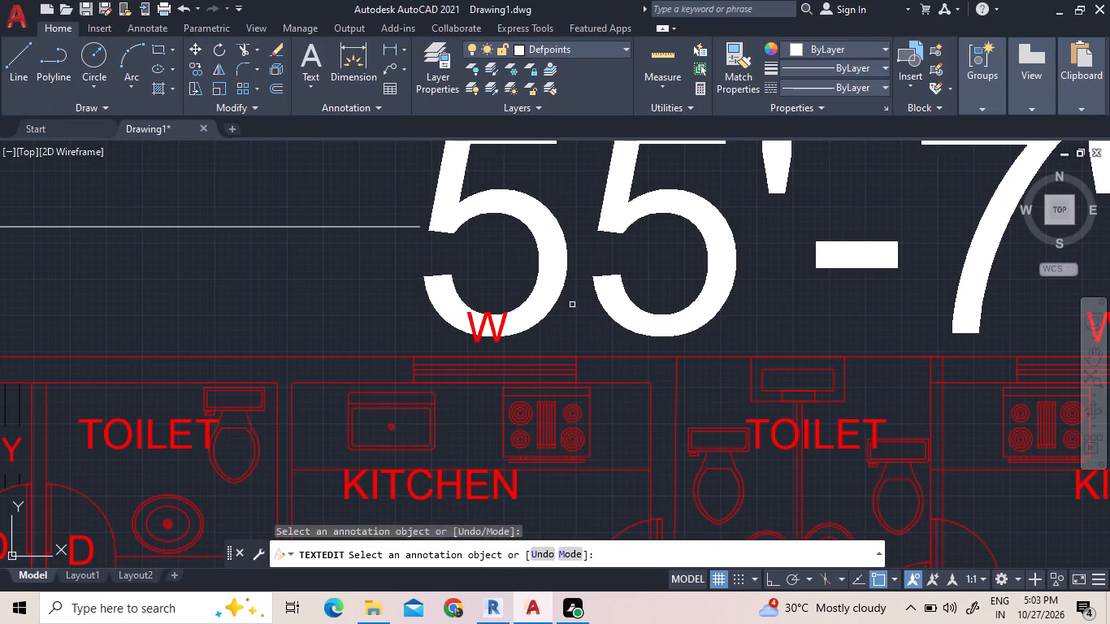
triple_click(558, 300)
left_click(558, 300)
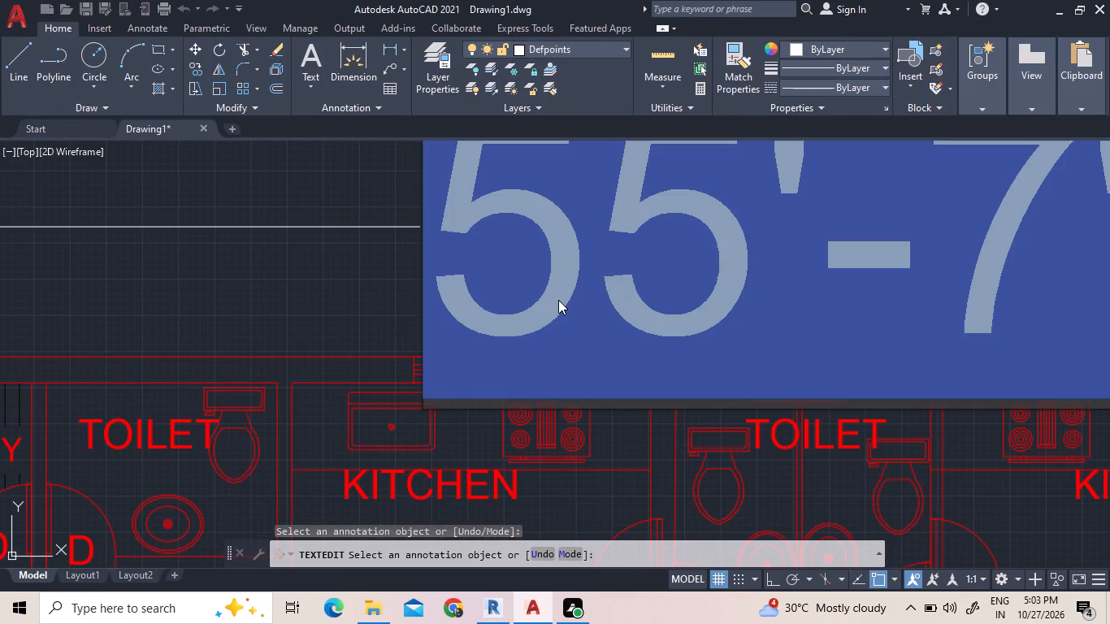
left_click(215, 65)
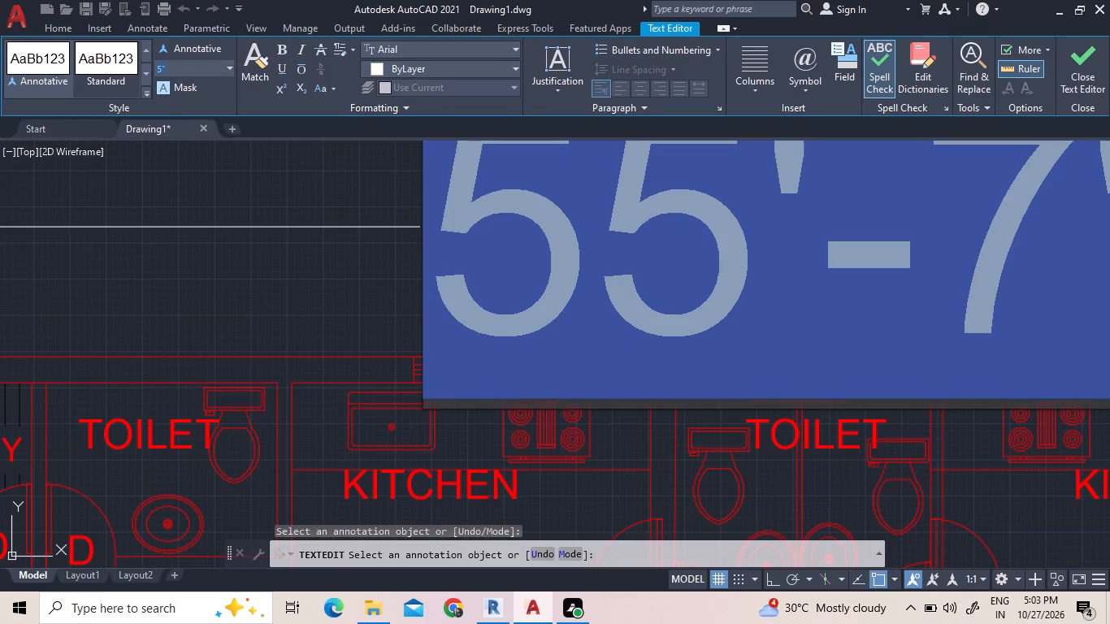
key("2")
key("shift+quotedbl")
key("Return")
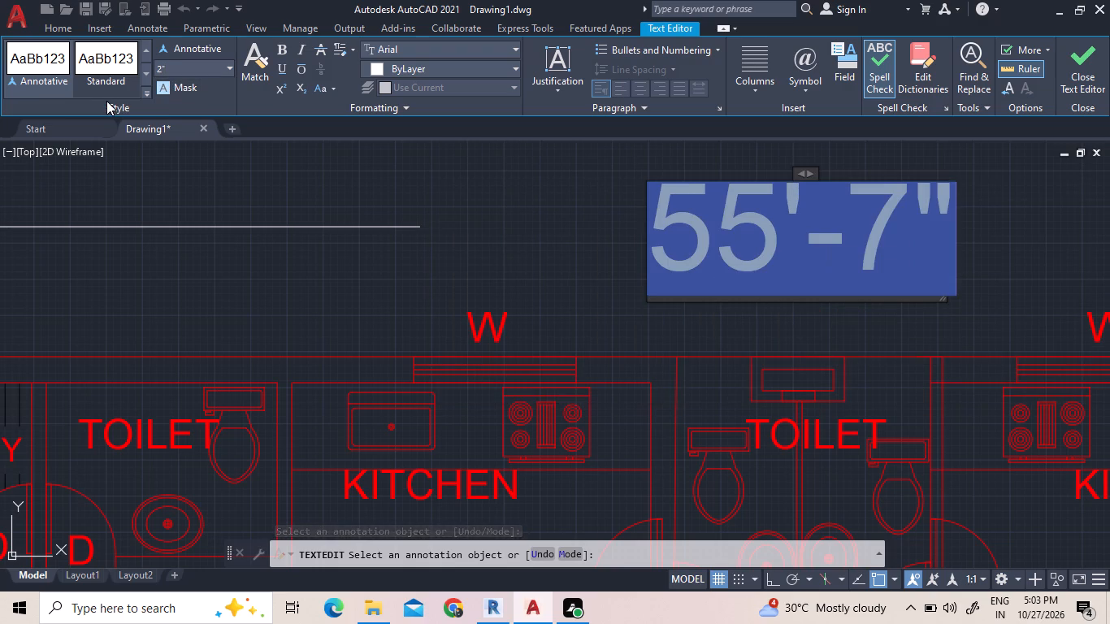
left_click(349, 288)
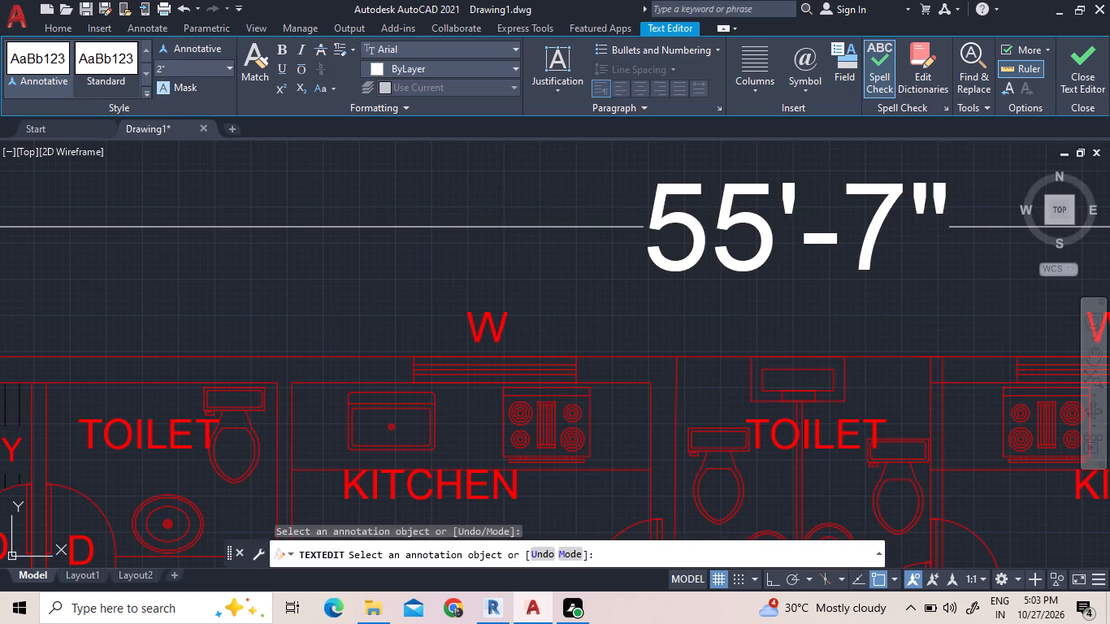
Add a vertical linear dimension of the building's overall depth, placed just outside the right outer wall.
scroll(371, 300, "down", 3)
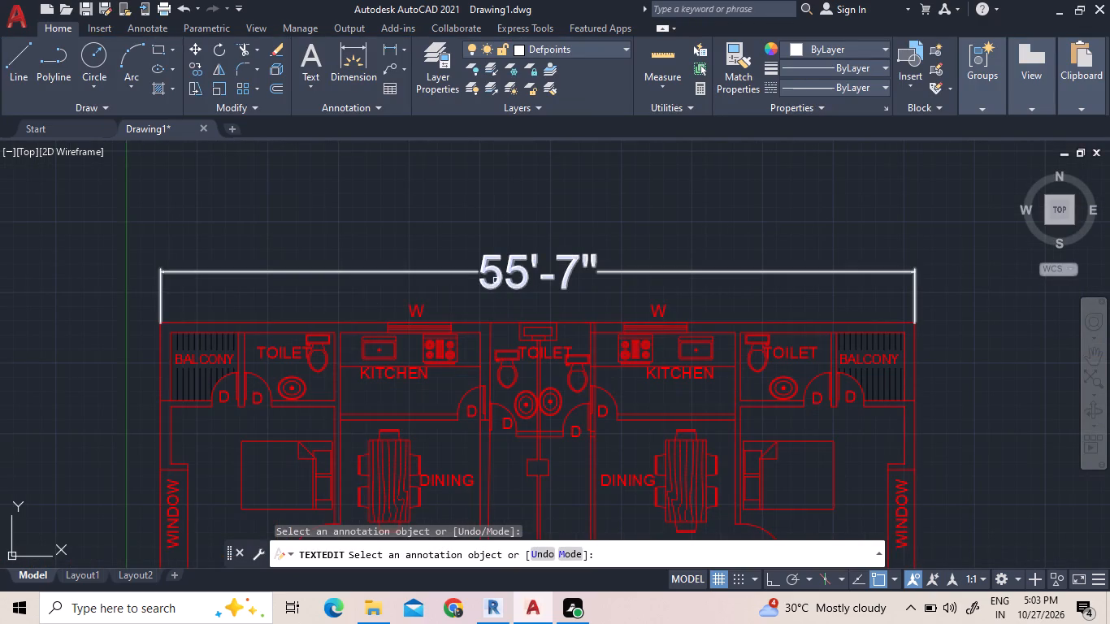
scroll(492, 289, "down", 2)
left_click(389, 48)
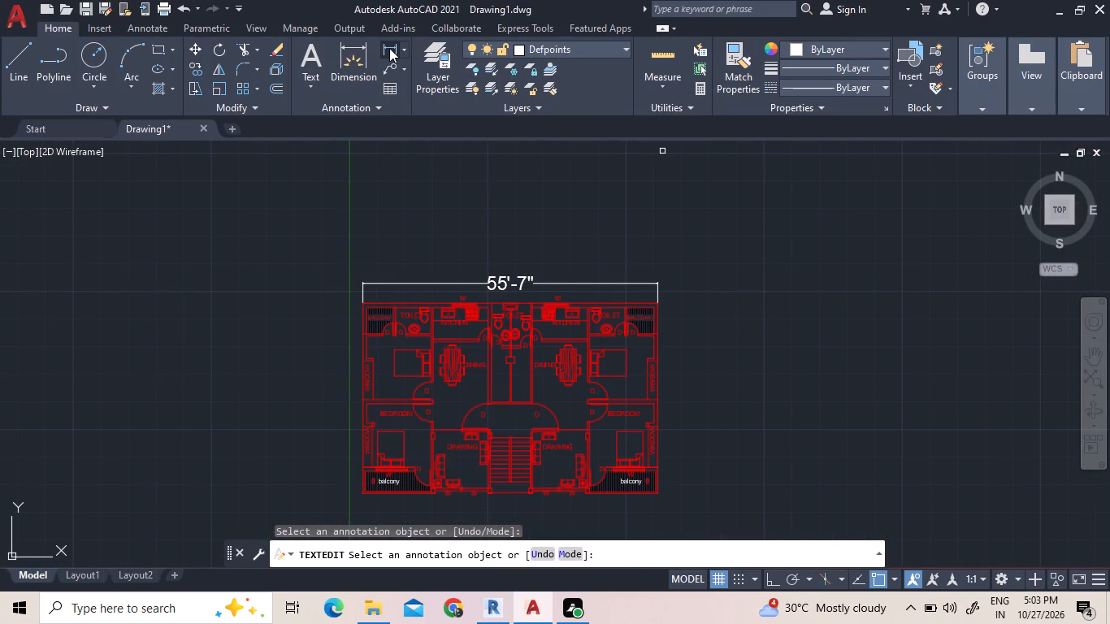
left_click(659, 307)
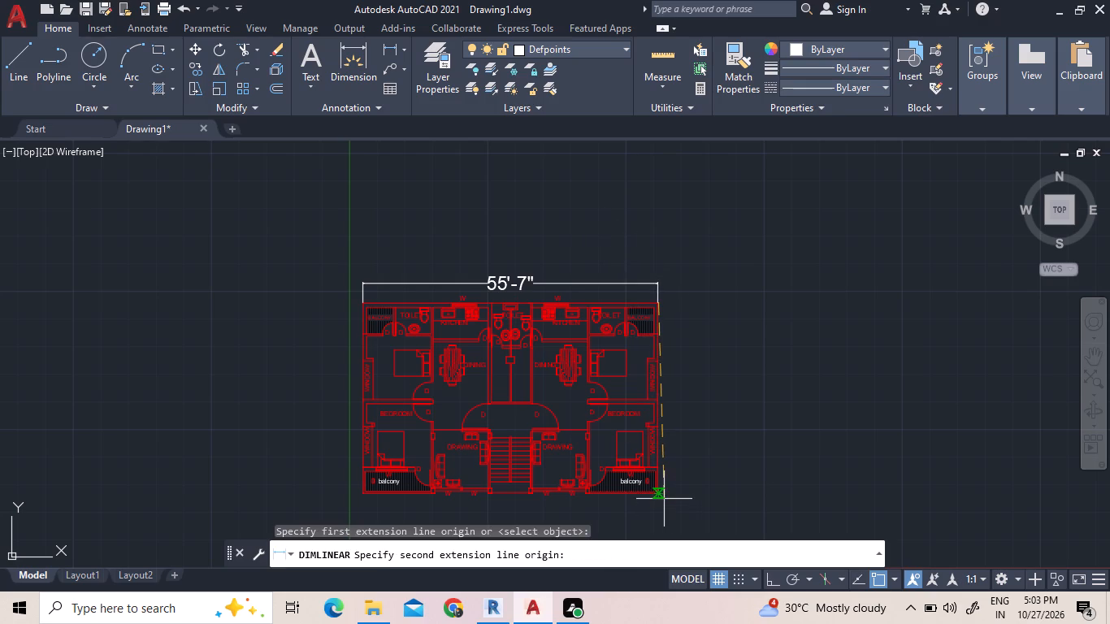
left_click(660, 498)
left_click(687, 499)
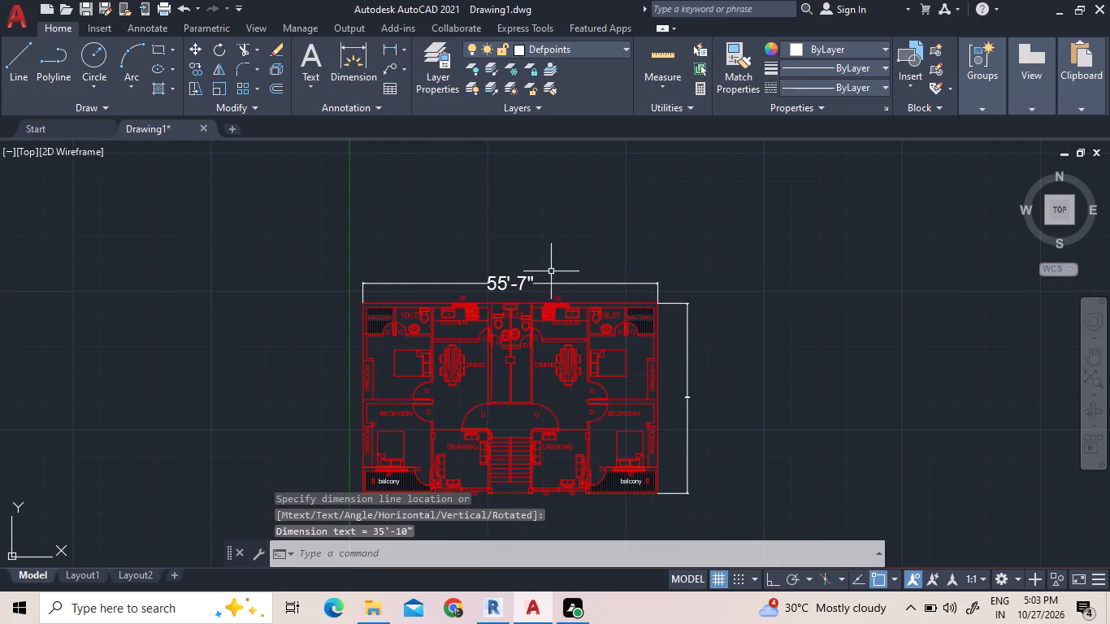
Set the text height of the overall width dimension above the plan to 1".
triple_click(502, 282)
double_click(502, 282)
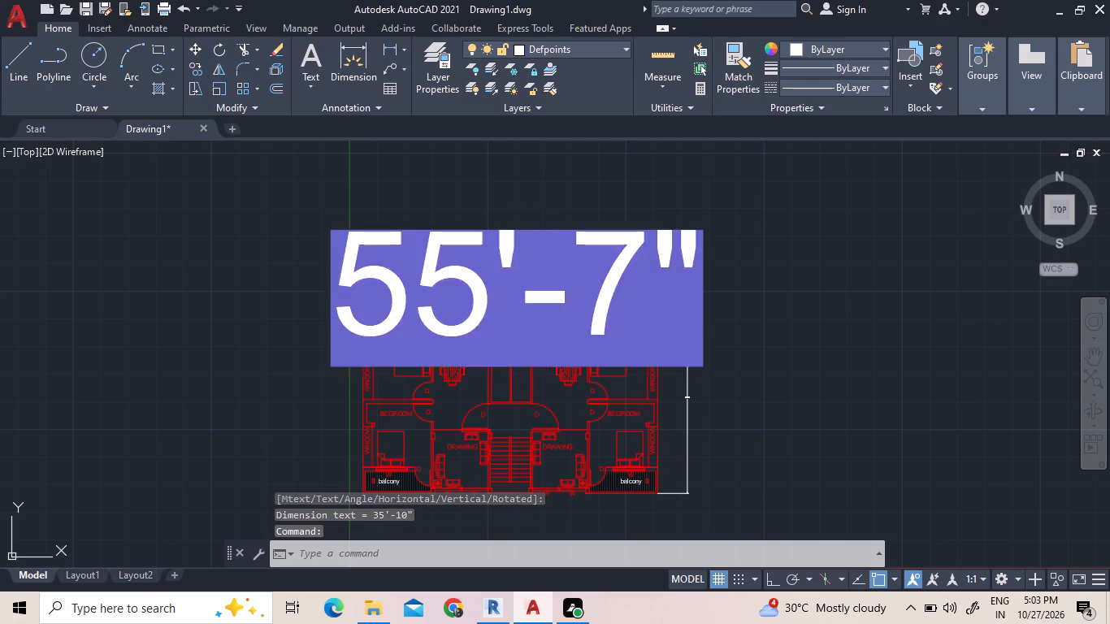
left_click(502, 282)
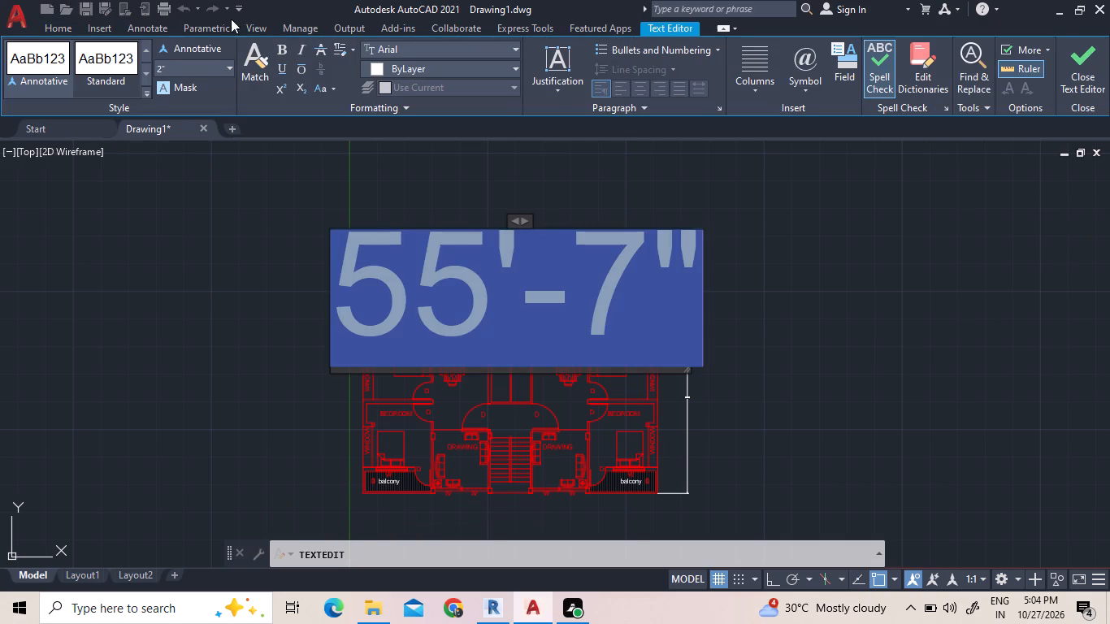
left_click(193, 60)
type("1\"")
key("Return")
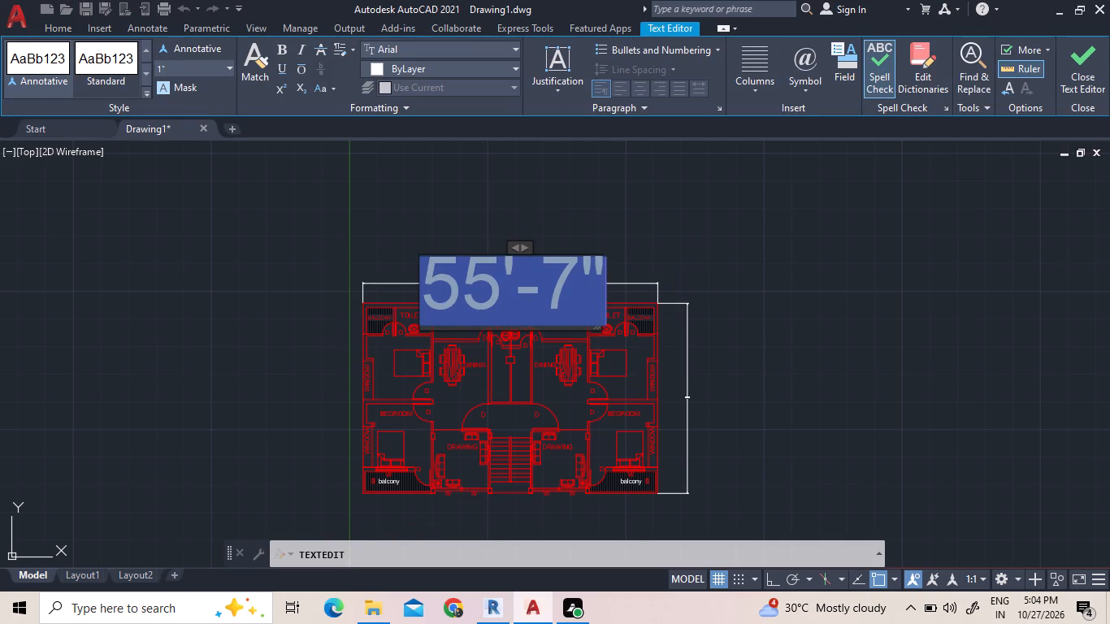
left_click(359, 241)
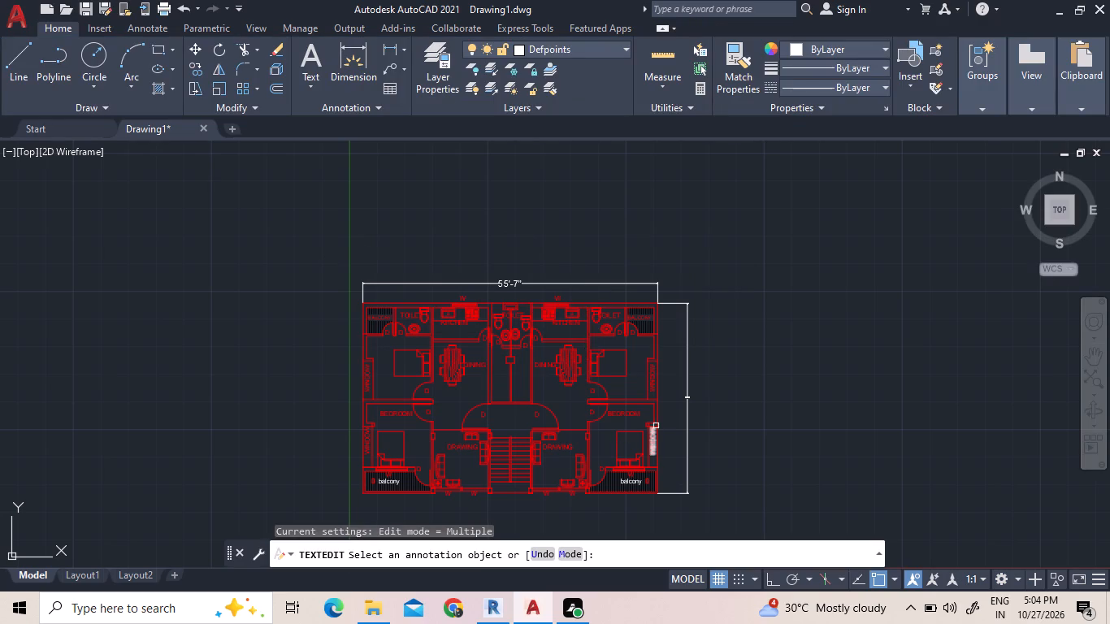
Set the text height of the overall depth dimension beside the right outer wall to 1".
scroll(701, 403, "up", 6)
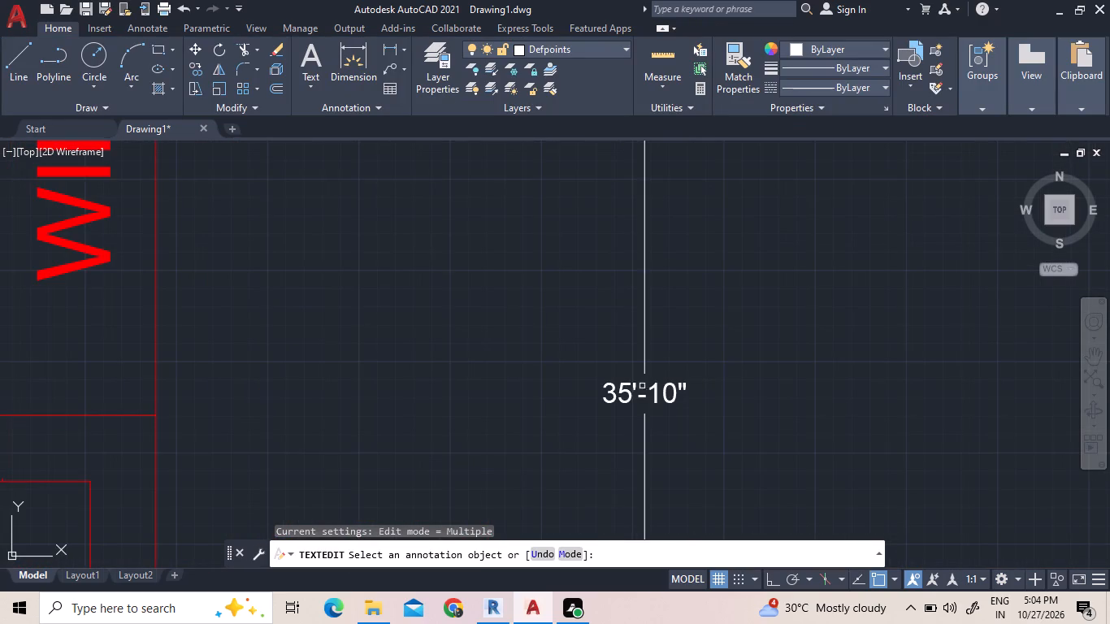
triple_click(627, 396)
left_click(627, 396)
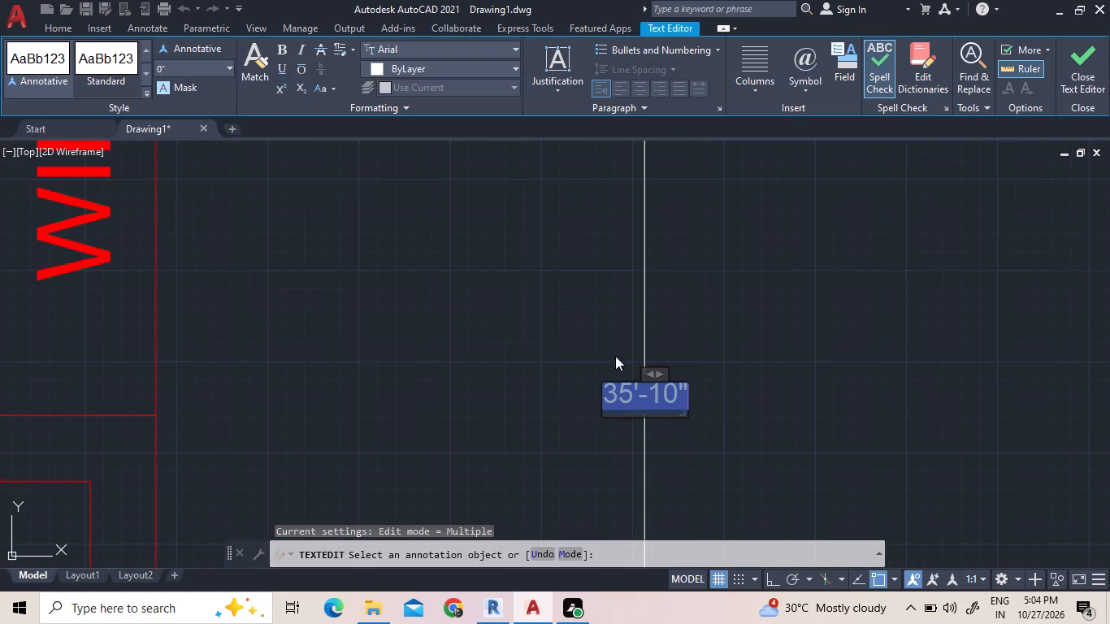
left_click(226, 66)
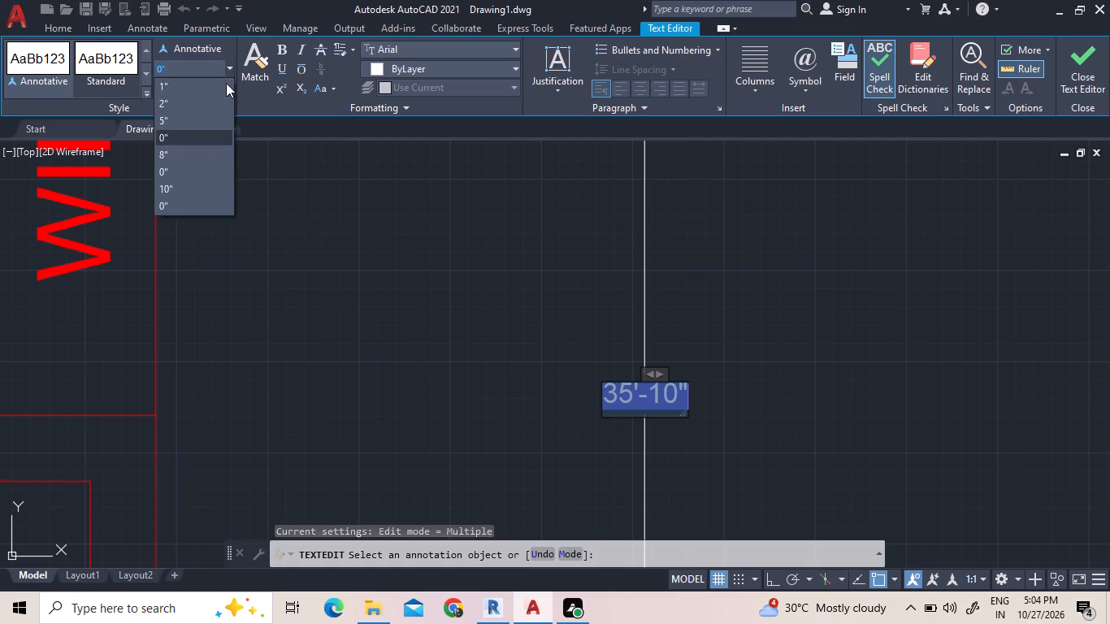
left_click(226, 83)
left_click(468, 243)
scroll(555, 319, "down", 6)
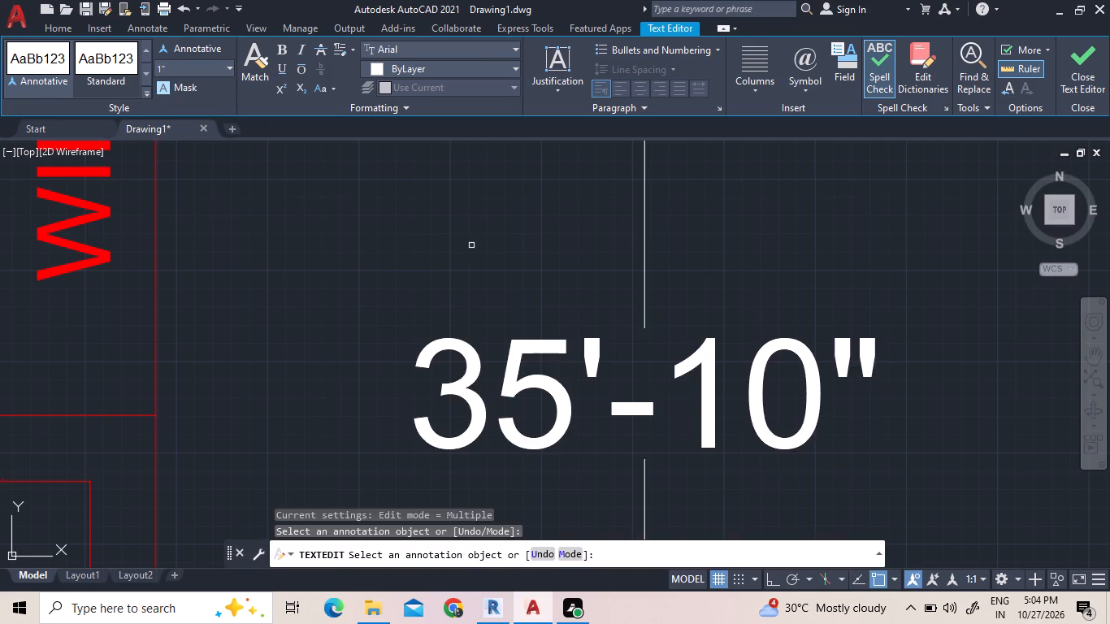
scroll(570, 351, "down", 8)
scroll(445, 419, "up", 2)
scroll(444, 419, "down", 1)
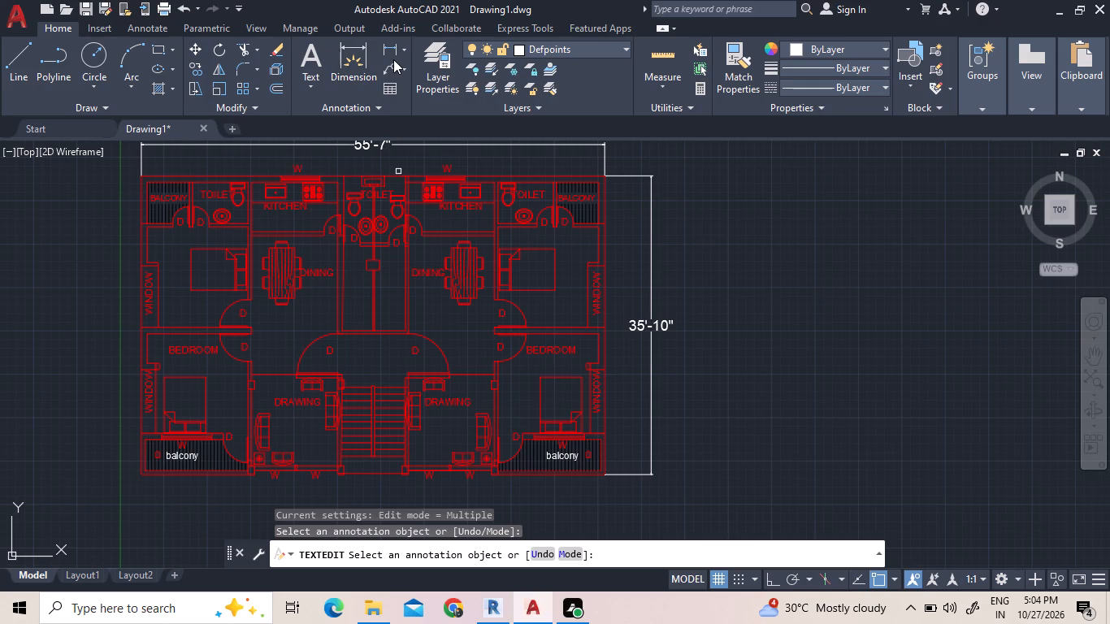
Add a horizontal linear dimension below the plan, from the right side of the staircase to the right outer wall.
left_click(389, 52)
scroll(412, 501, "up", 2)
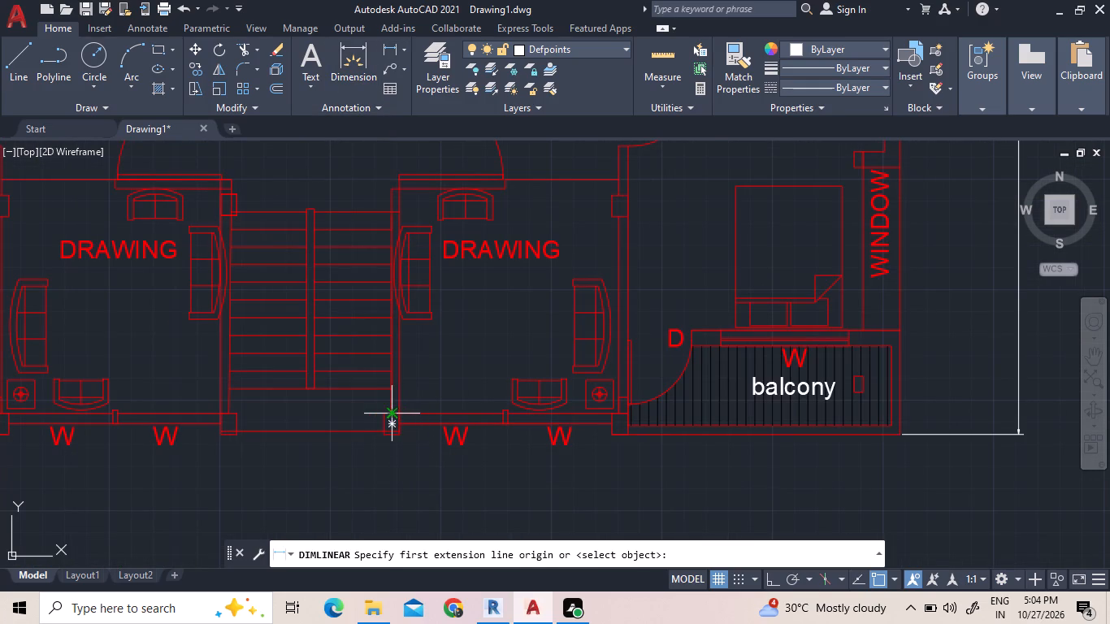
left_click(389, 415)
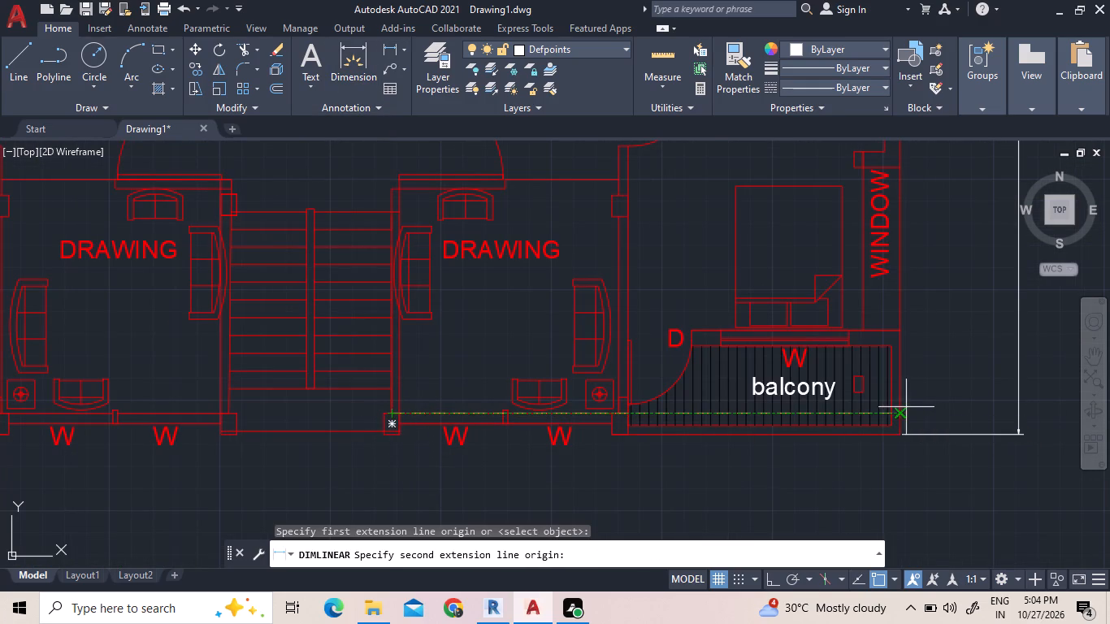
left_click(902, 411)
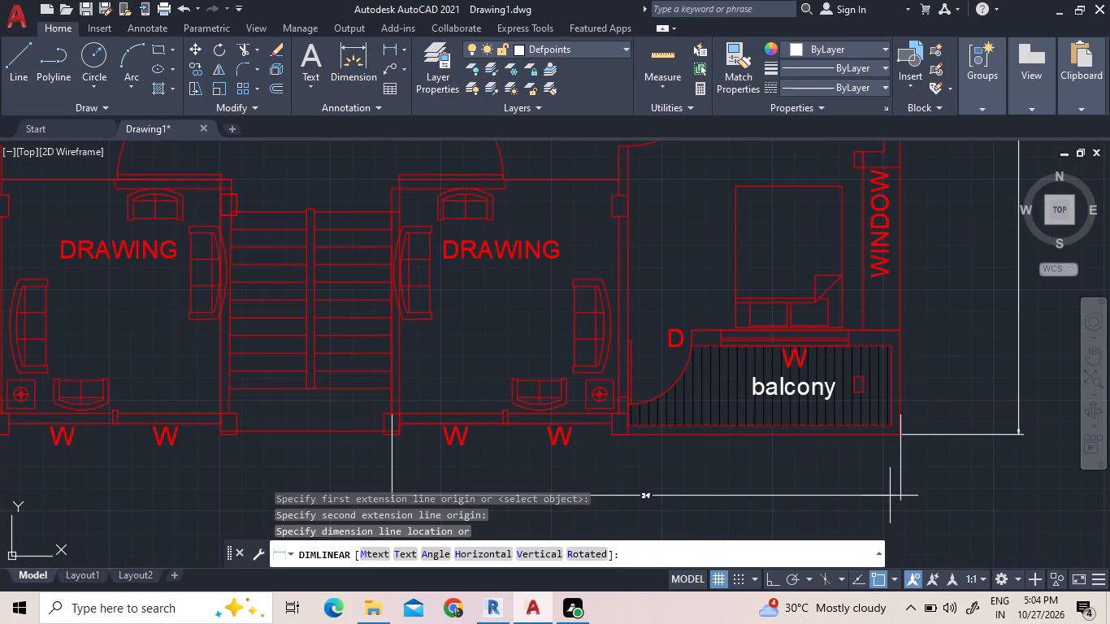
left_click(887, 523)
scroll(765, 412, "down", 1)
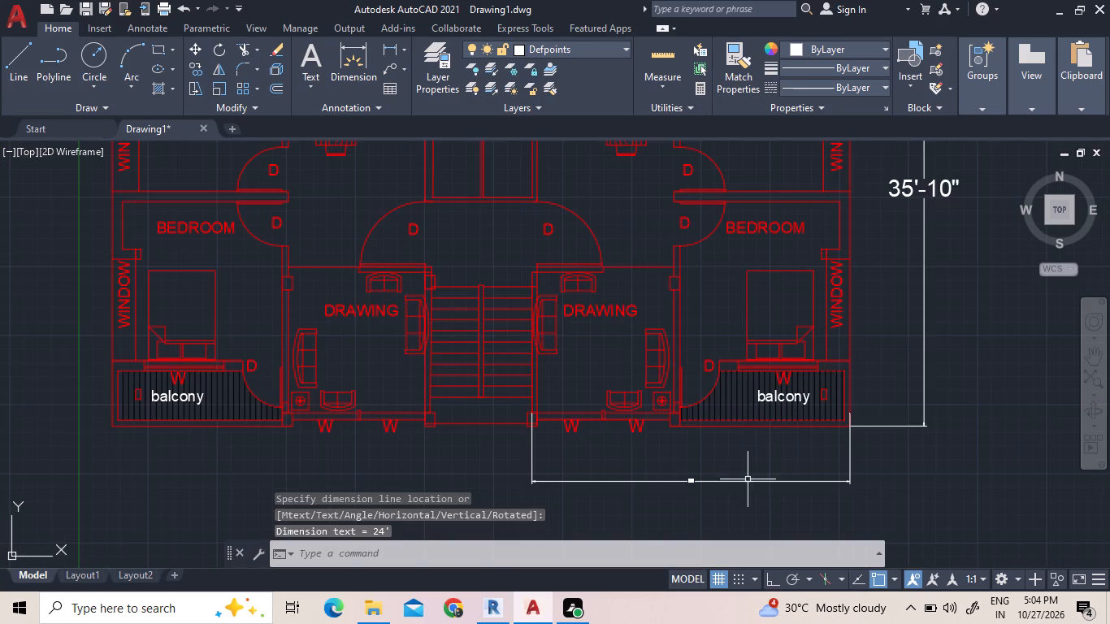
Set the text height of the horizontal dimension below the right-hand flat to 1".
scroll(699, 509, "up", 3)
scroll(654, 379, "up", 2)
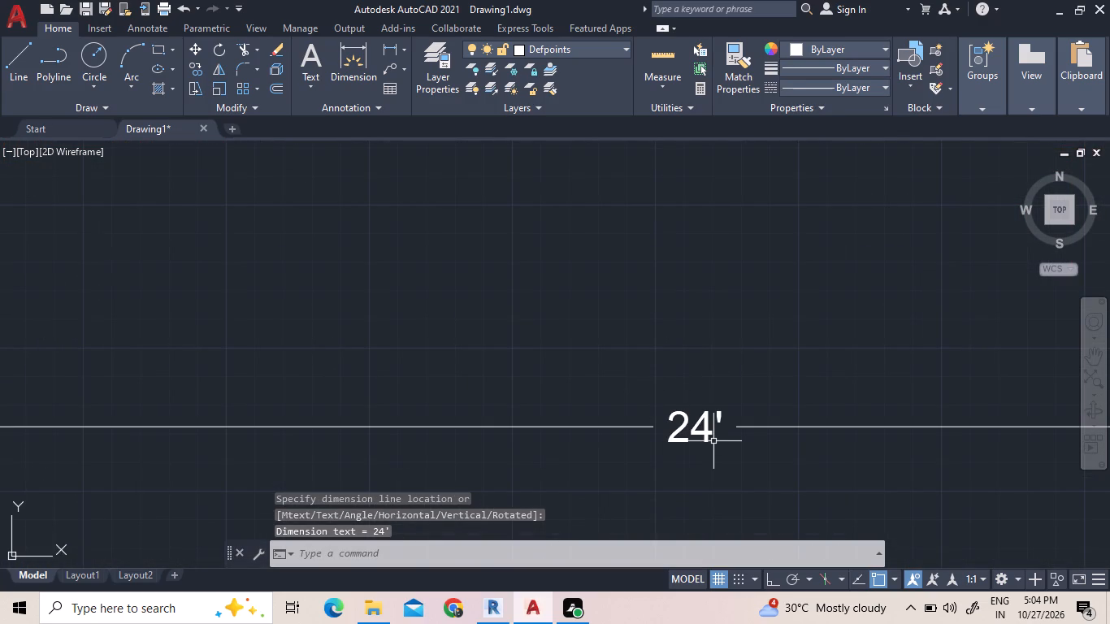
triple_click(677, 434)
left_click(677, 434)
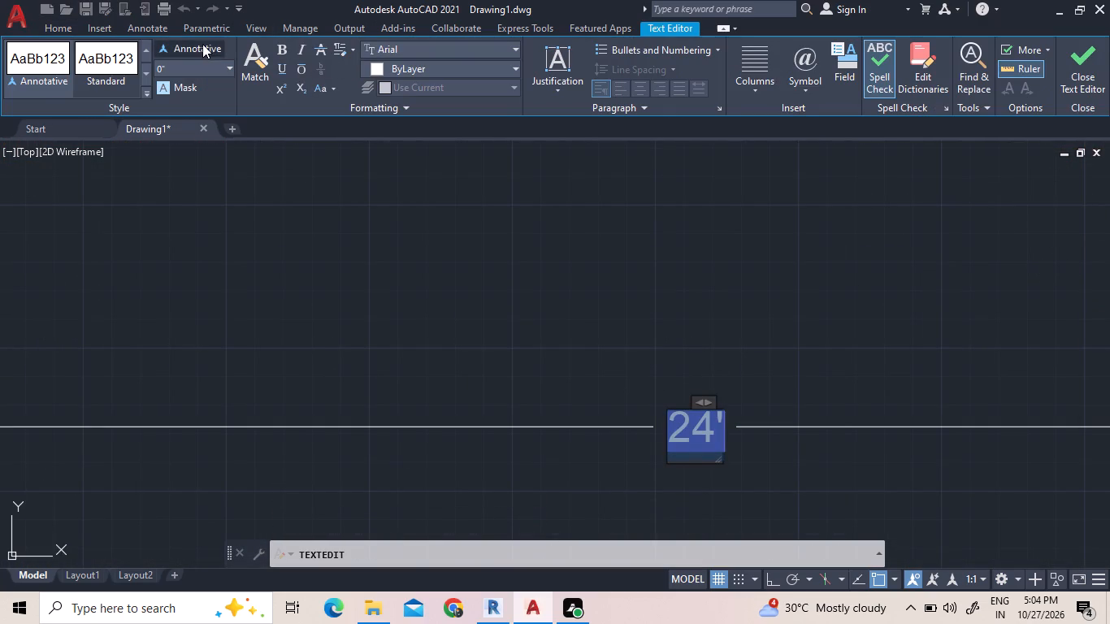
left_click(230, 73)
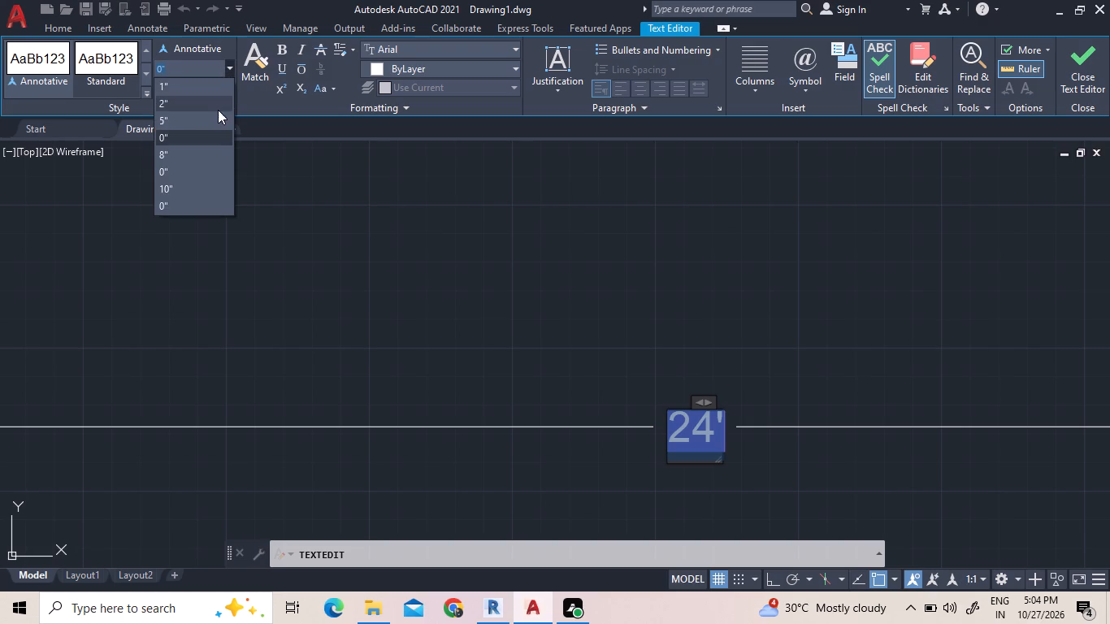
left_click(219, 90)
left_click(304, 275)
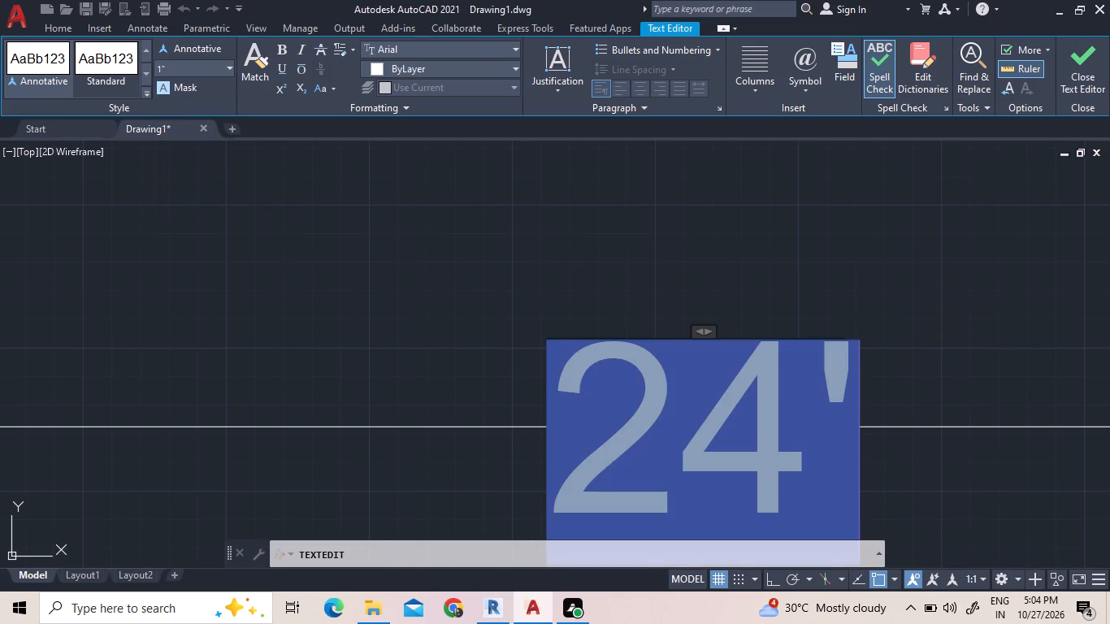
scroll(458, 497, "down", 12)
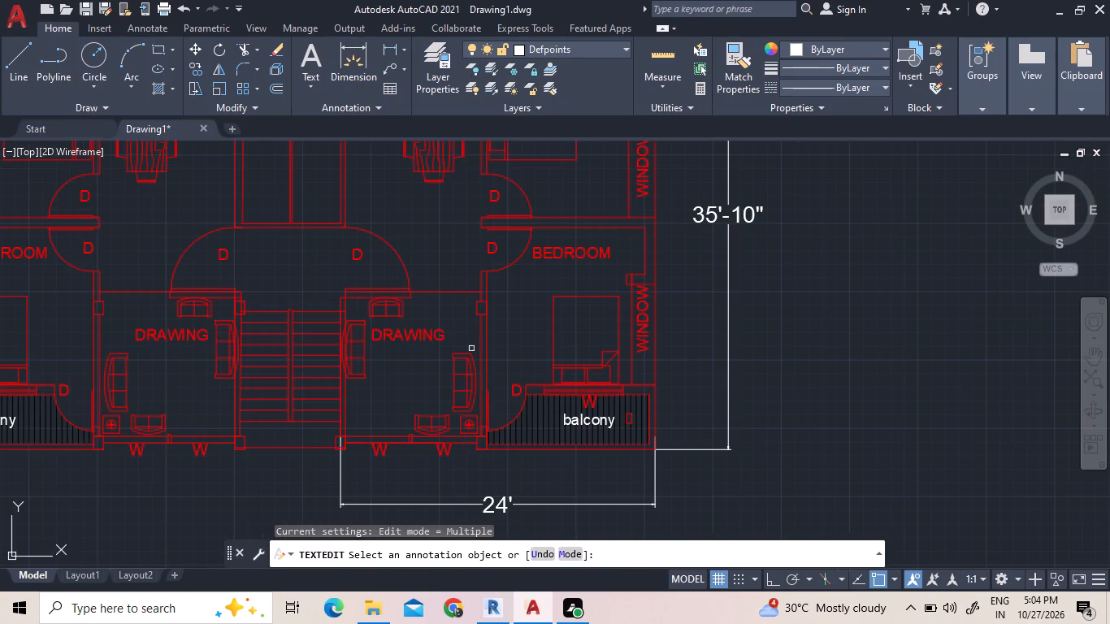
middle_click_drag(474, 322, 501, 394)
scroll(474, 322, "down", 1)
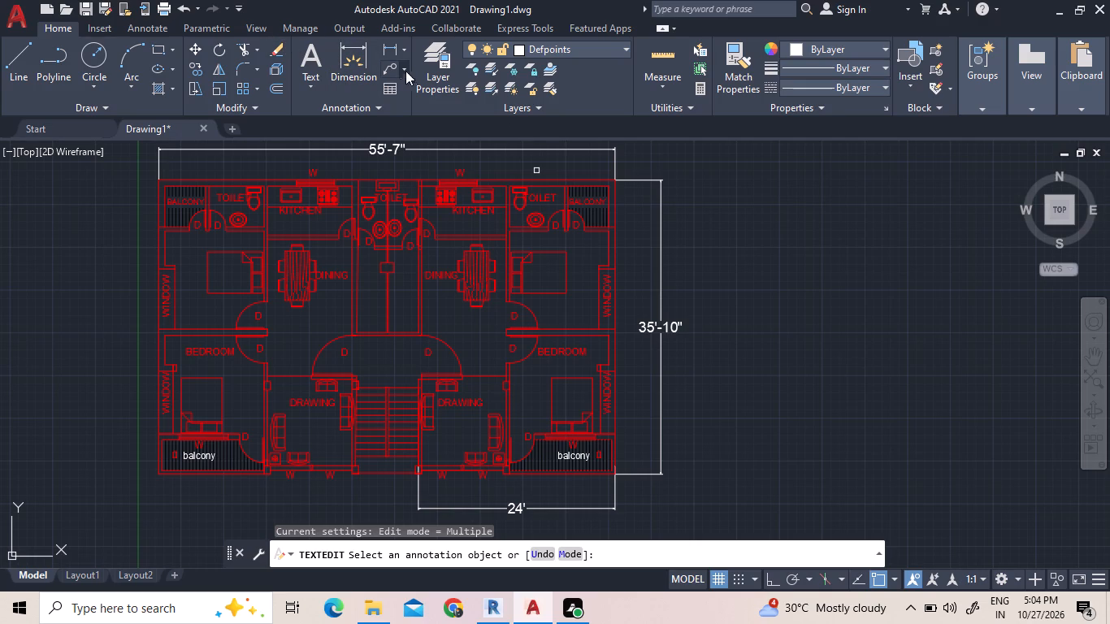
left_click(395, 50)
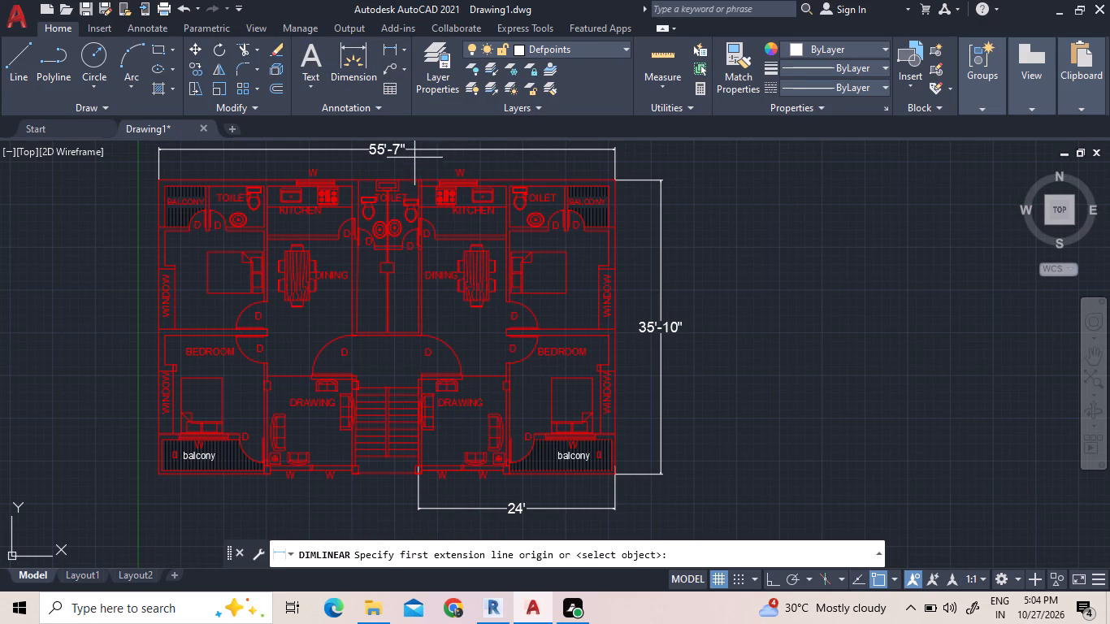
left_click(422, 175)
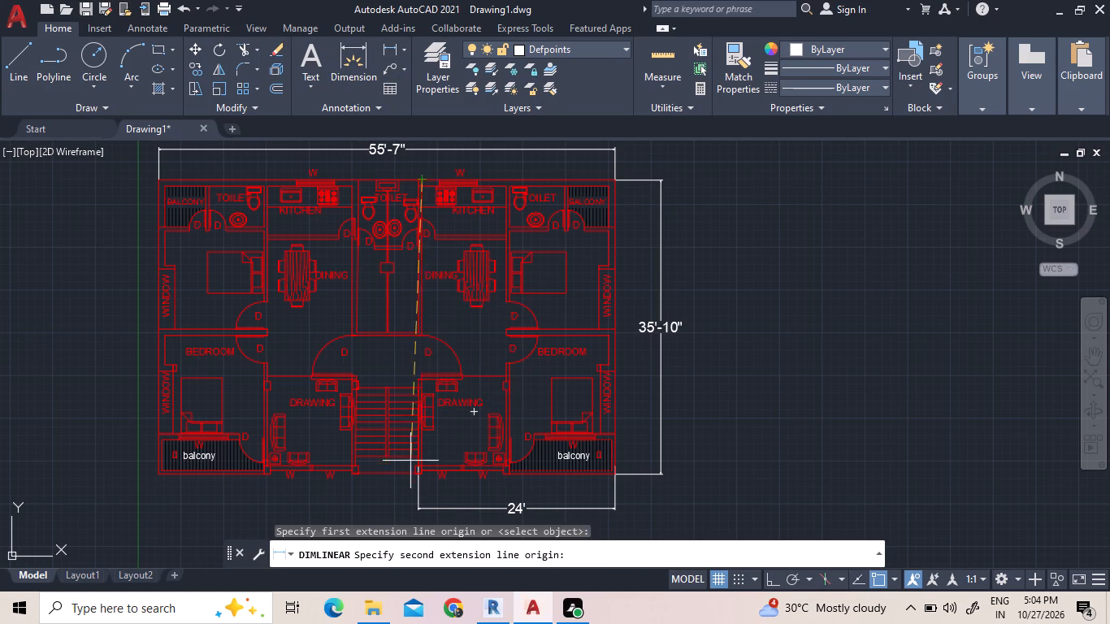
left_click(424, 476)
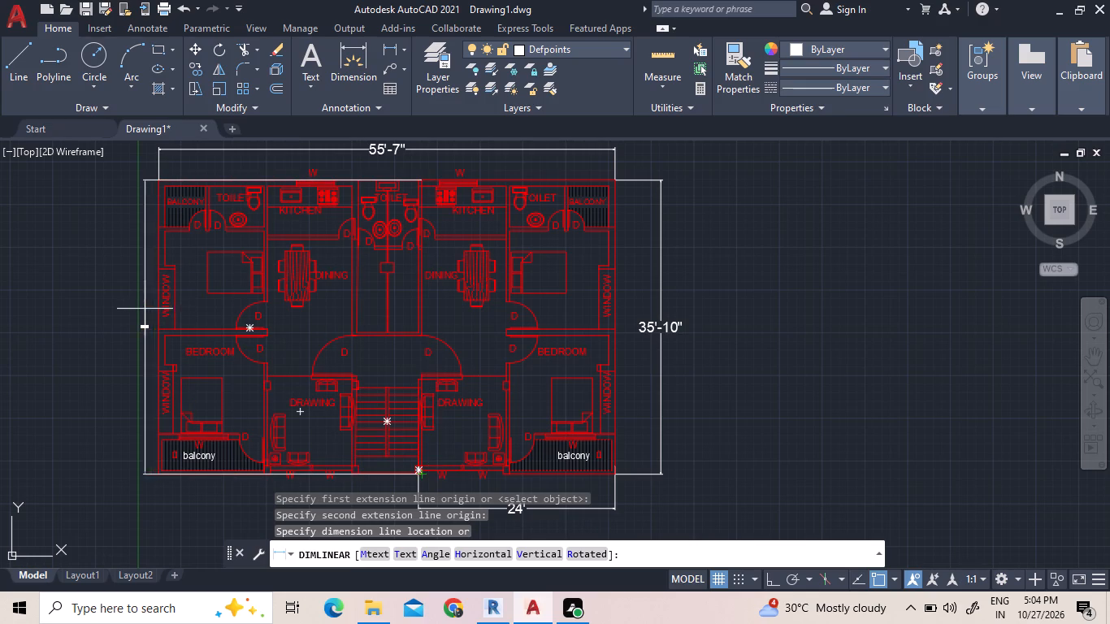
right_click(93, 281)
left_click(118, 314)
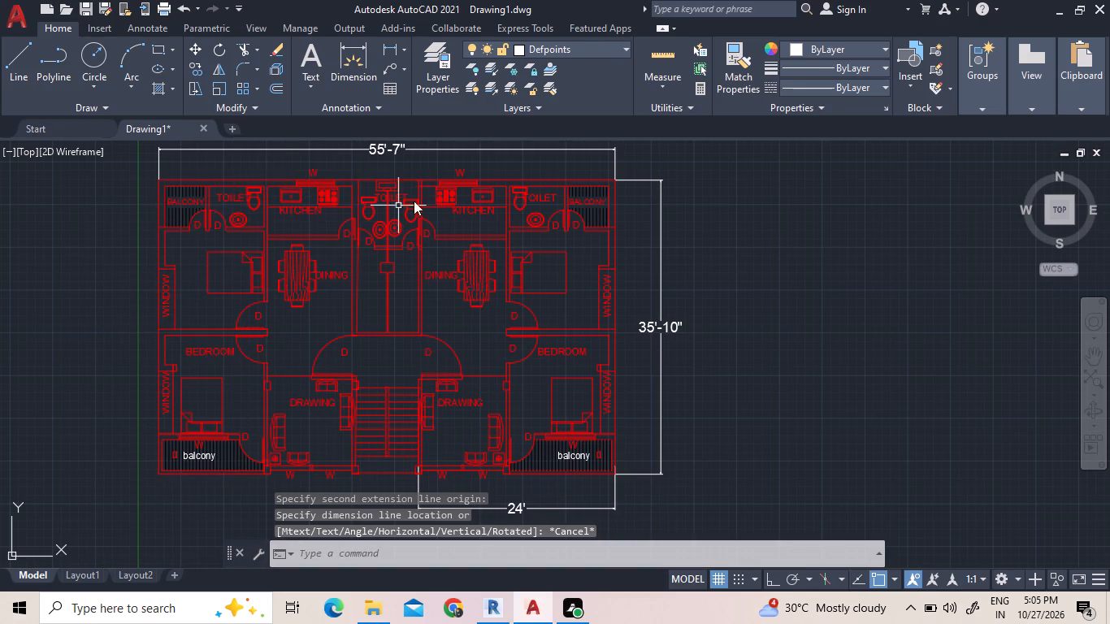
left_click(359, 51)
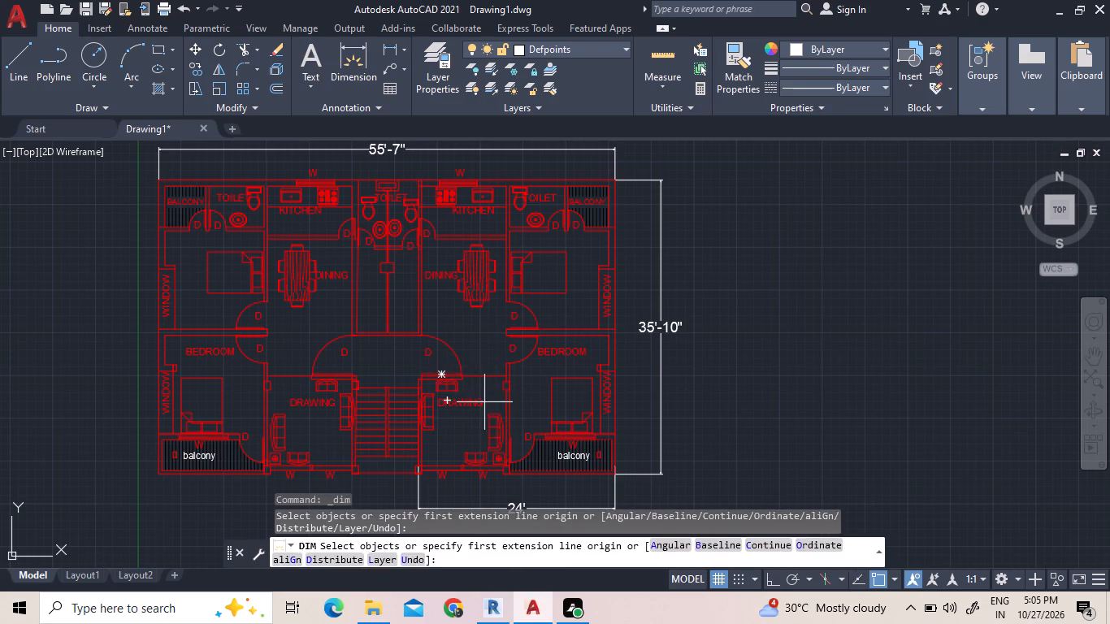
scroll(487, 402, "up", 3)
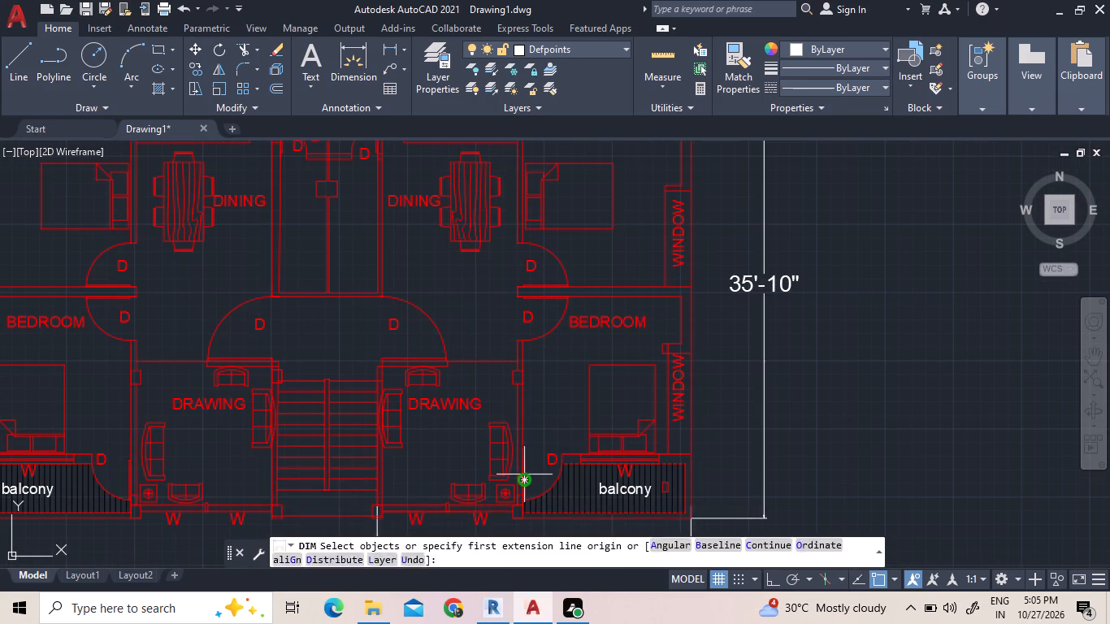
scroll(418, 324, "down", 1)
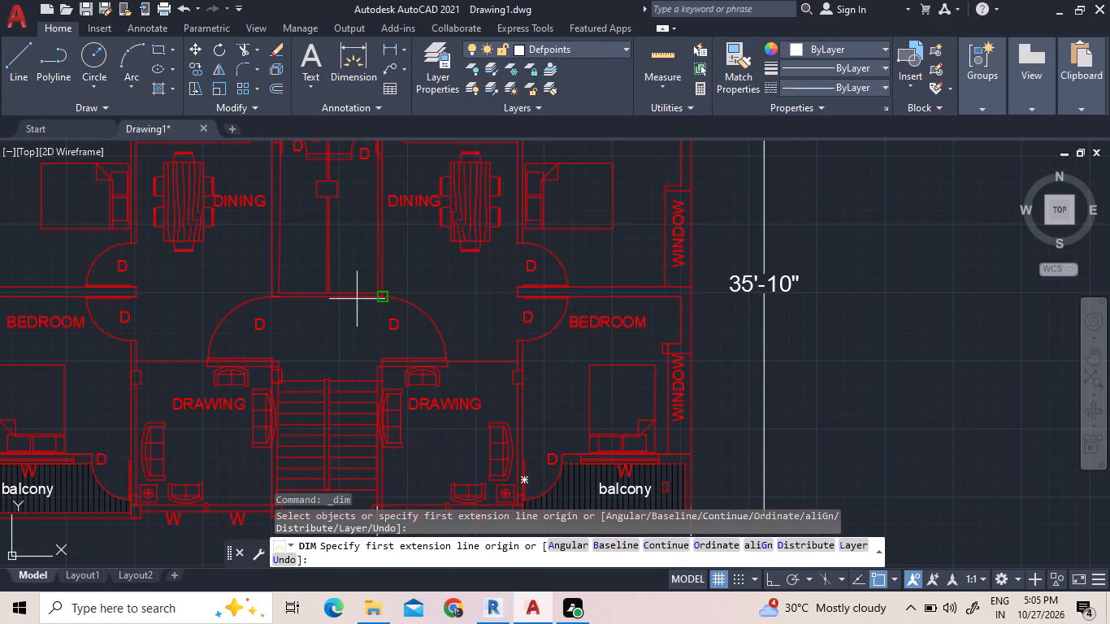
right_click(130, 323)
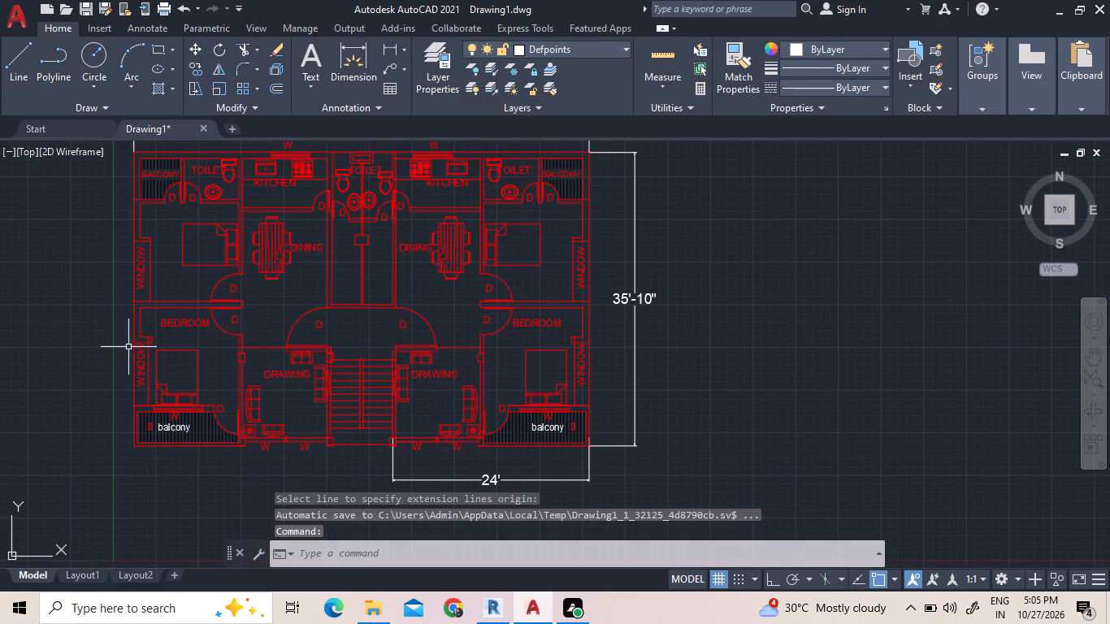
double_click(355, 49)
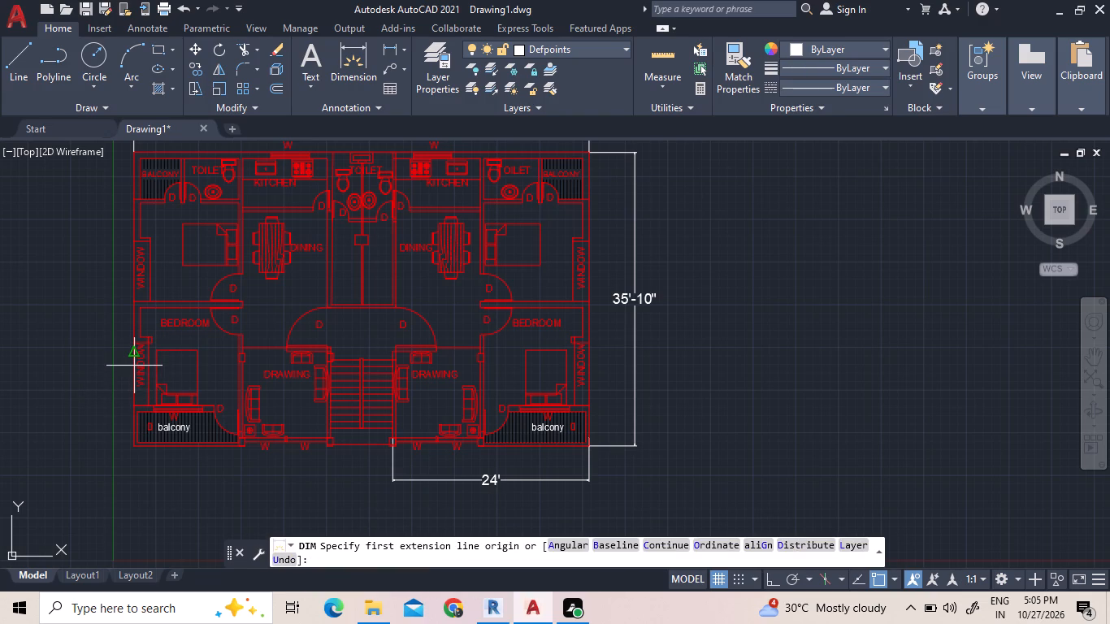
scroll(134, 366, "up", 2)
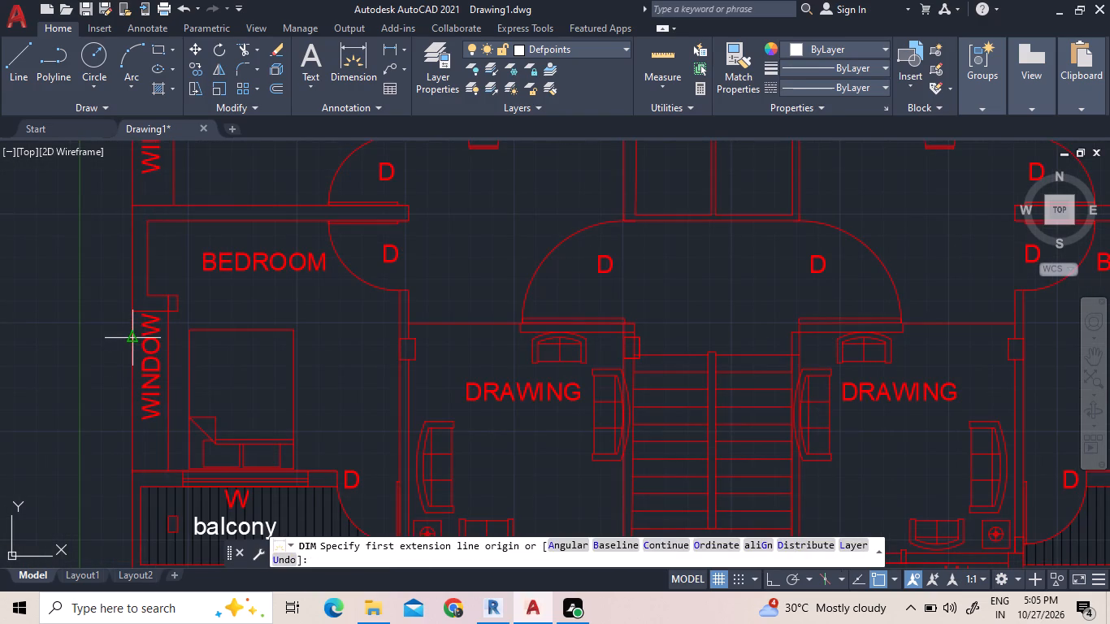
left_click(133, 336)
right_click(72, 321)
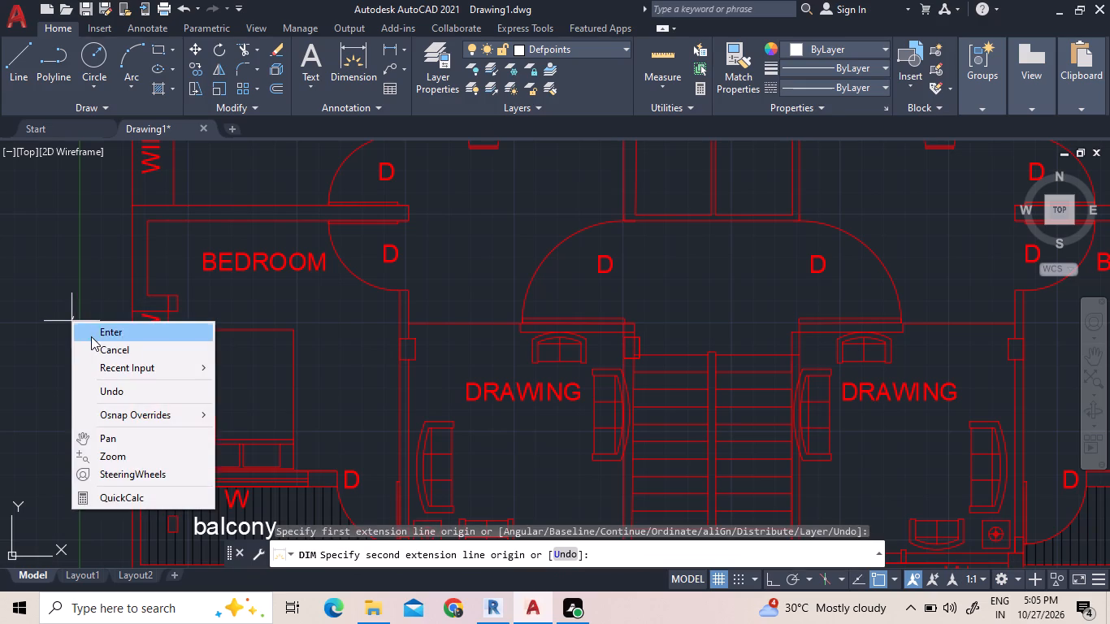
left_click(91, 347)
Add a vertical linear dimension outside the left outer wall, spanning the lower-left bedroom from its upper wall to the balcony.
double_click(349, 49)
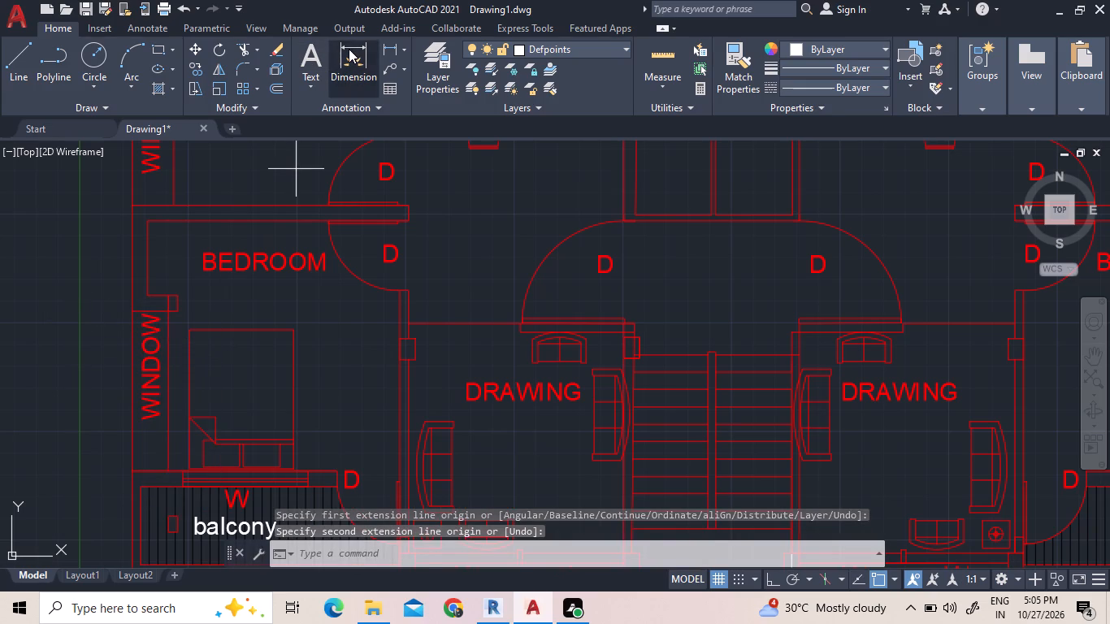
scroll(147, 350, "down", 2)
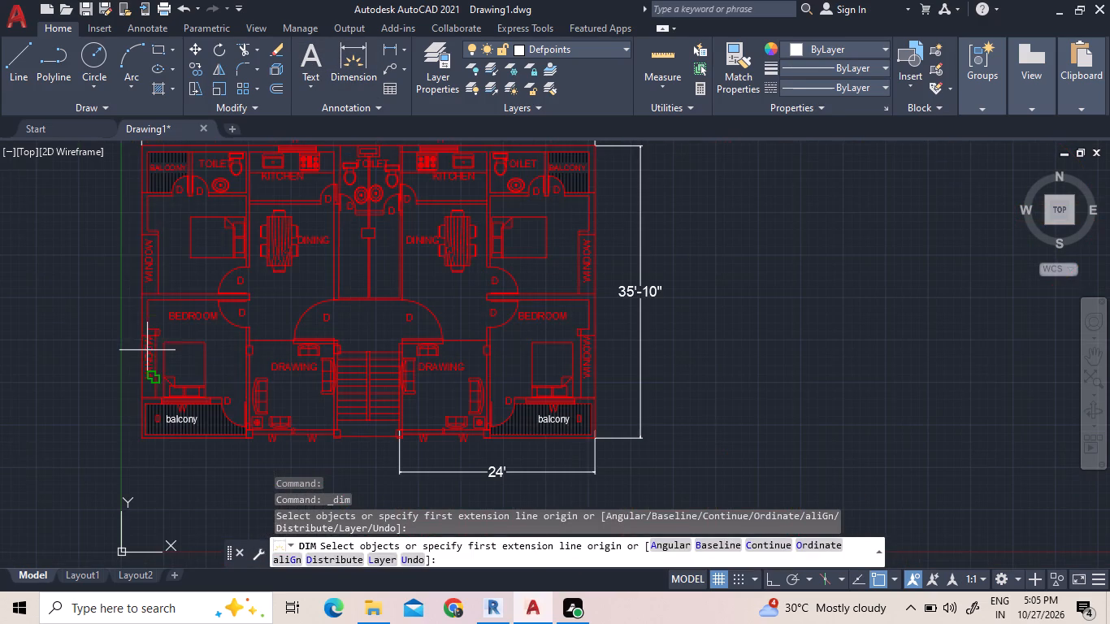
scroll(141, 344, "down", 1)
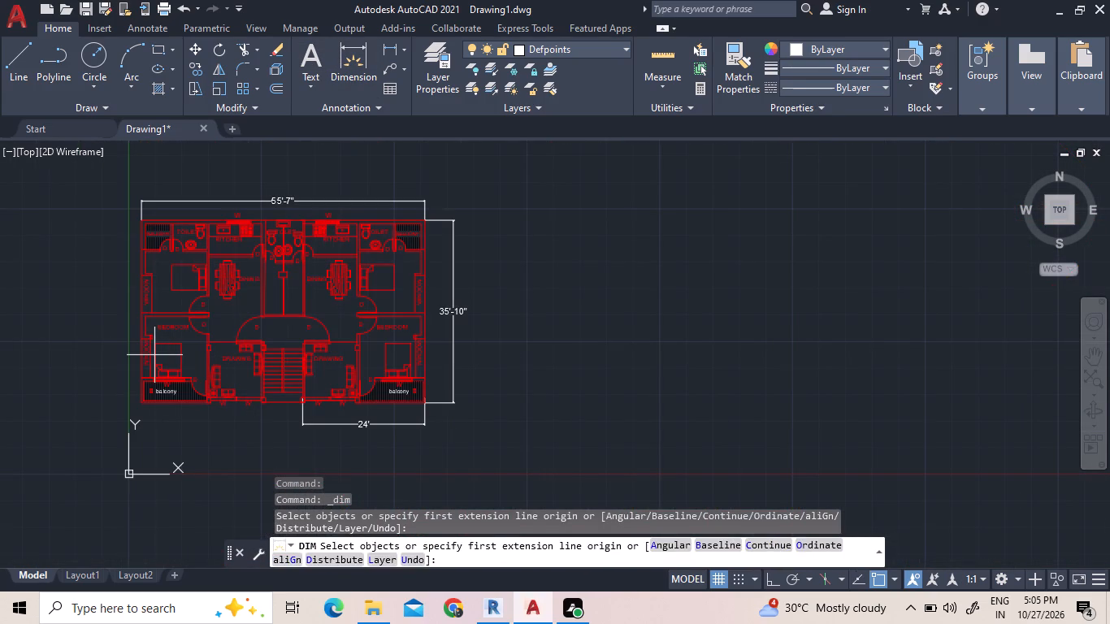
scroll(130, 349, "up", 2)
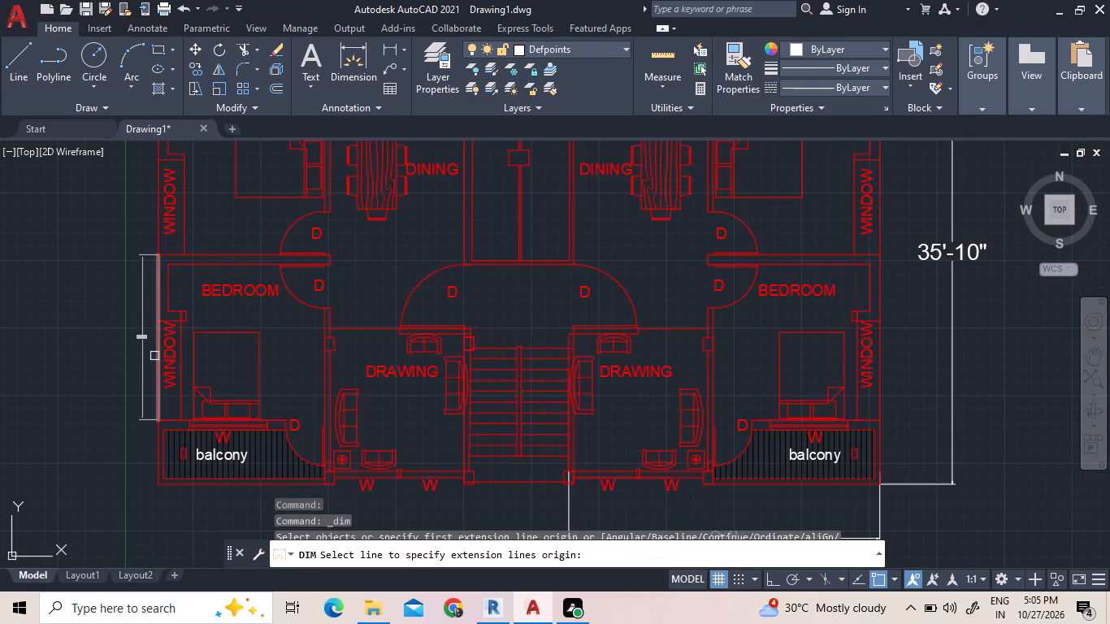
left_click(155, 356)
left_click(125, 347)
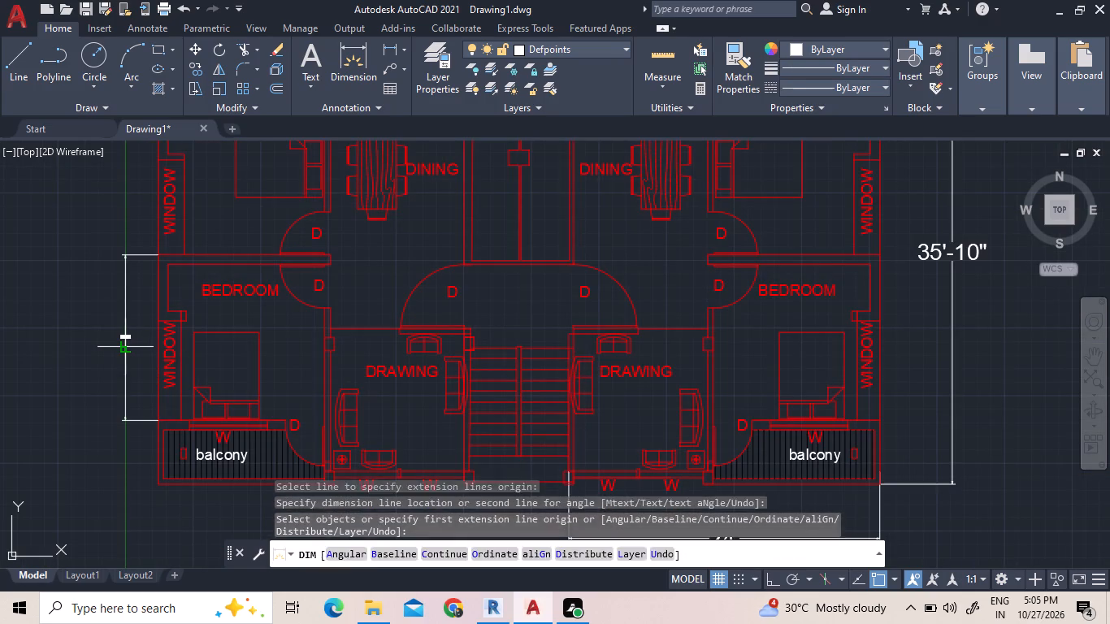
Add a horizontal linear dimension inside the lower-left bedroom, using the lower line of its upper wall and placing it across the room label.
scroll(236, 353, "down", 1)
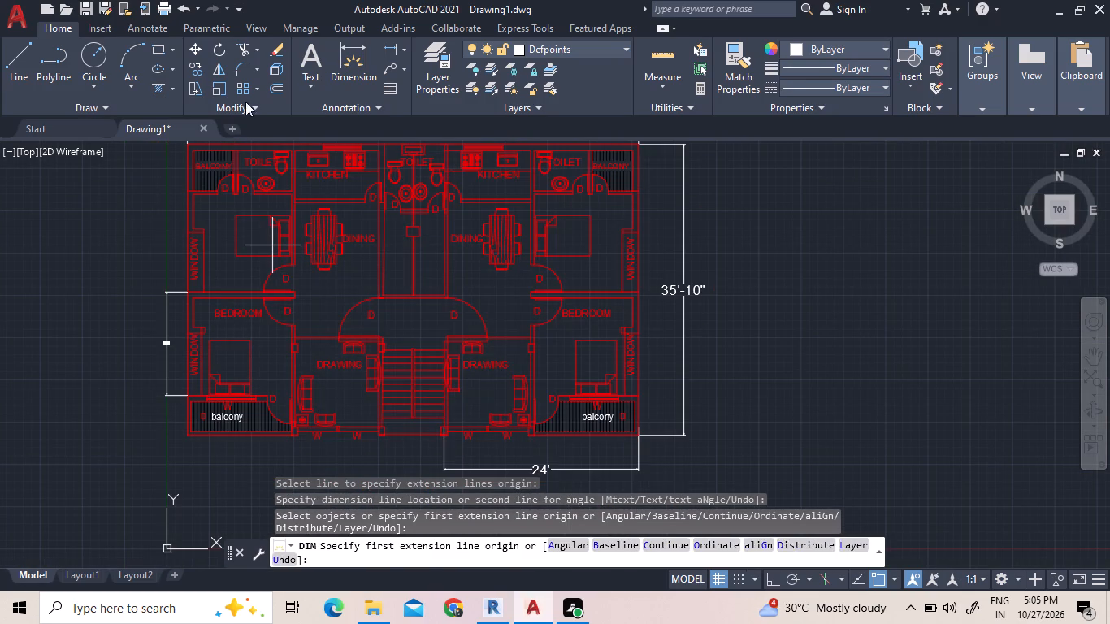
double_click(349, 63)
scroll(222, 249, "up", 2)
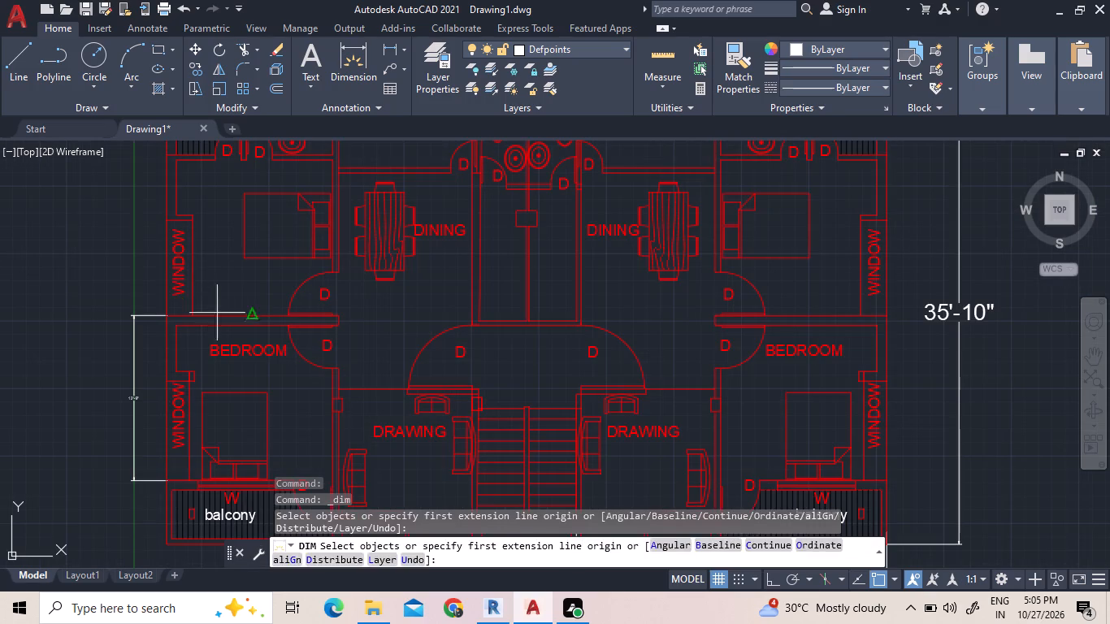
left_click(222, 327)
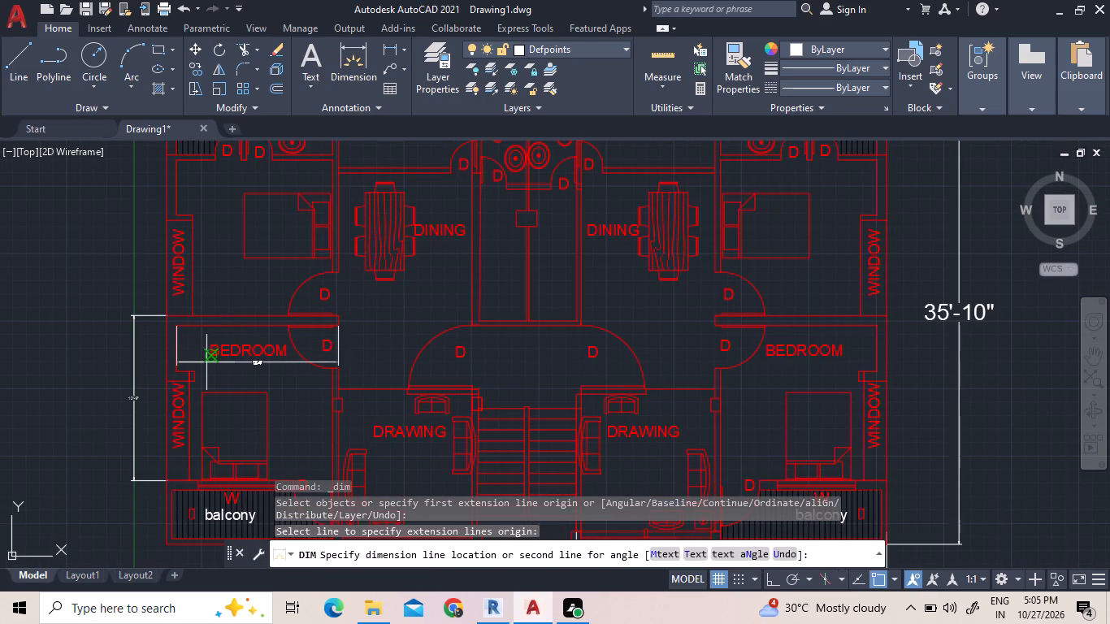
left_click(206, 362)
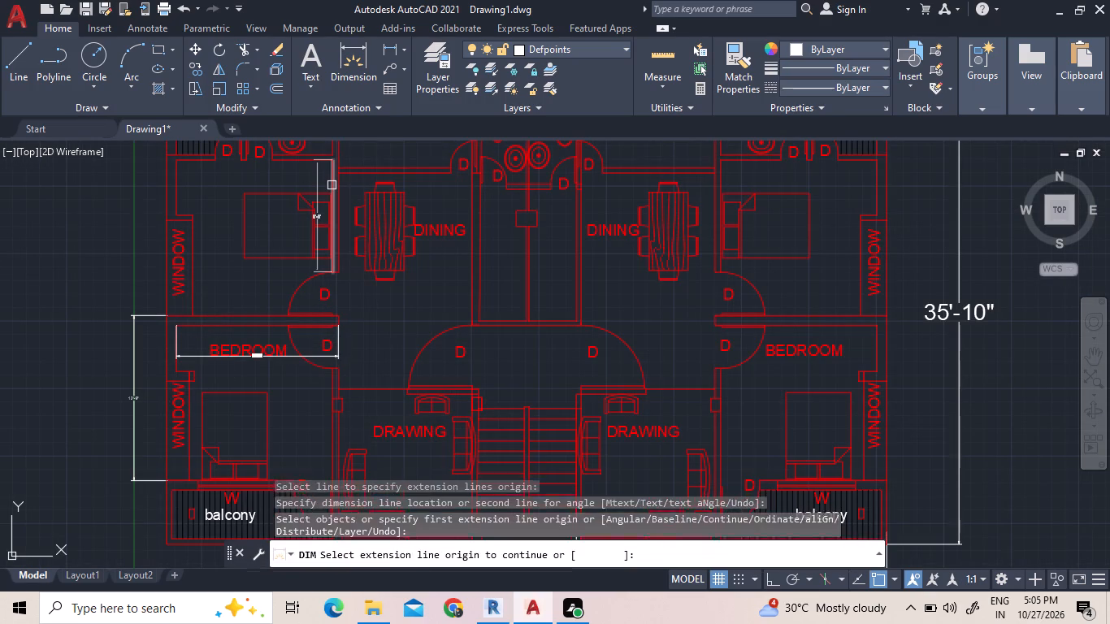
Add a vertical linear dimension inside the left-hand drawing room, along its bedroom-side wall below the column, and finish dimensioning.
double_click(352, 45)
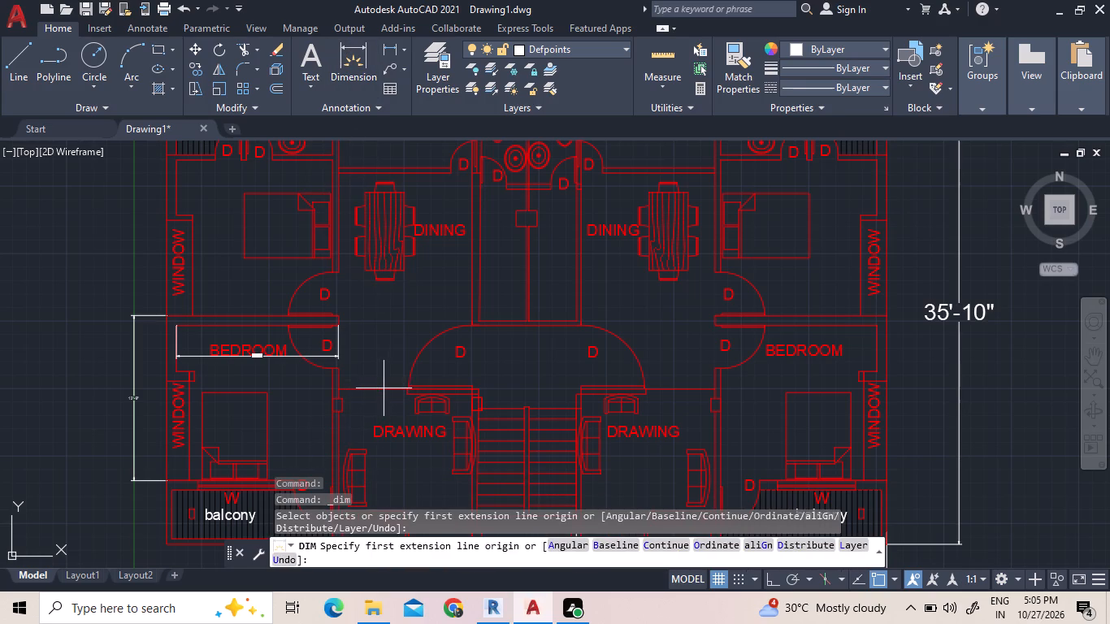
scroll(344, 440, "up", 3)
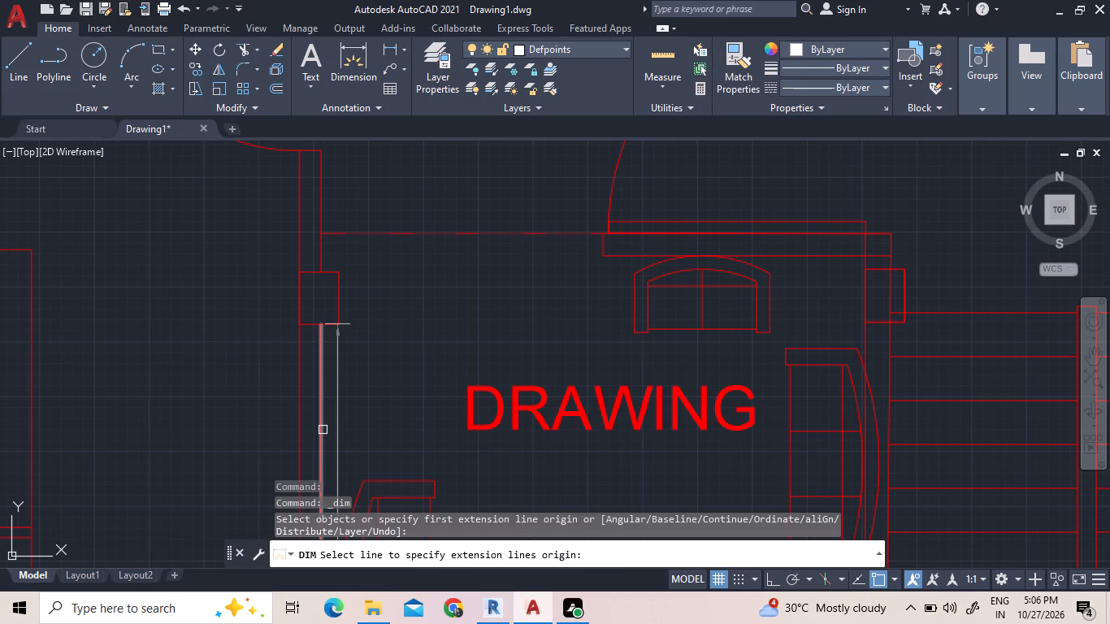
left_click(323, 430)
left_click(375, 437)
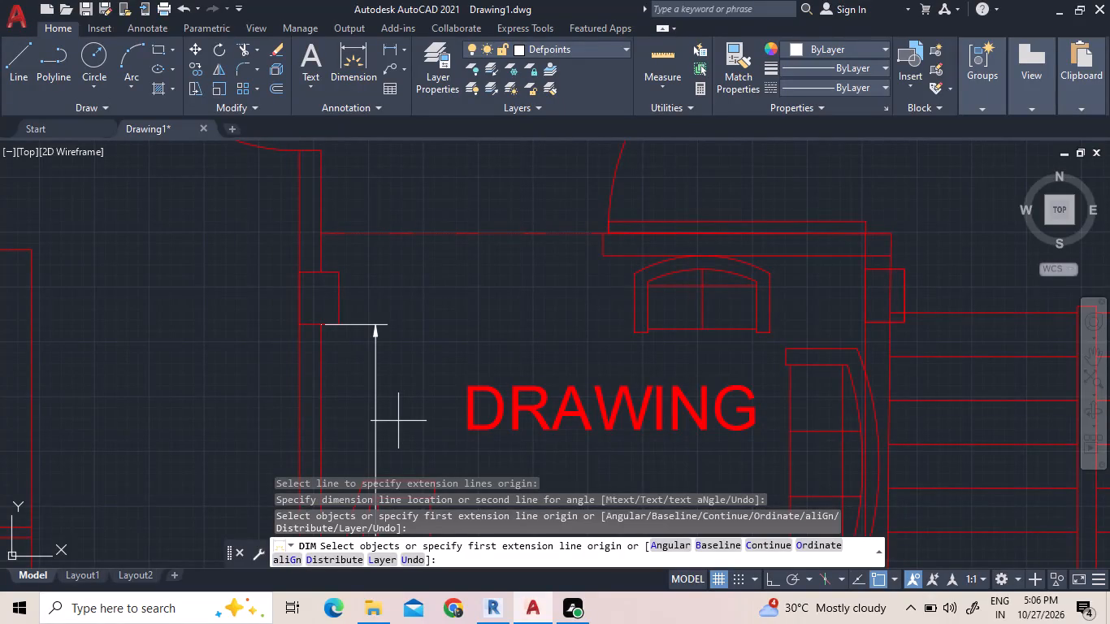
scroll(430, 406, "down", 2)
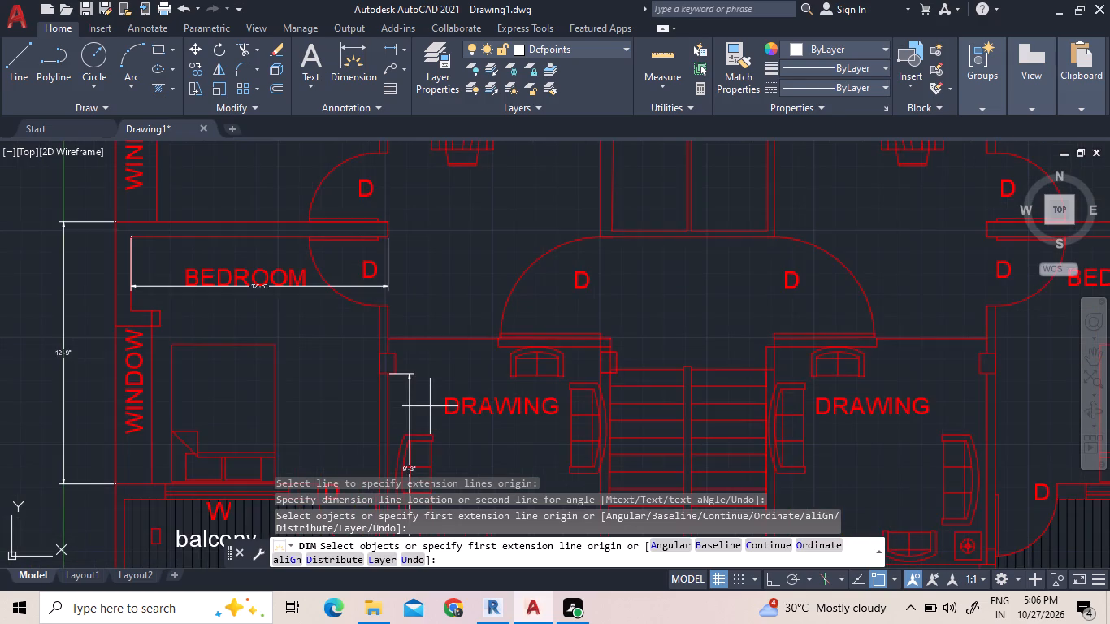
scroll(430, 406, "down", 2)
scroll(462, 422, "up", 2)
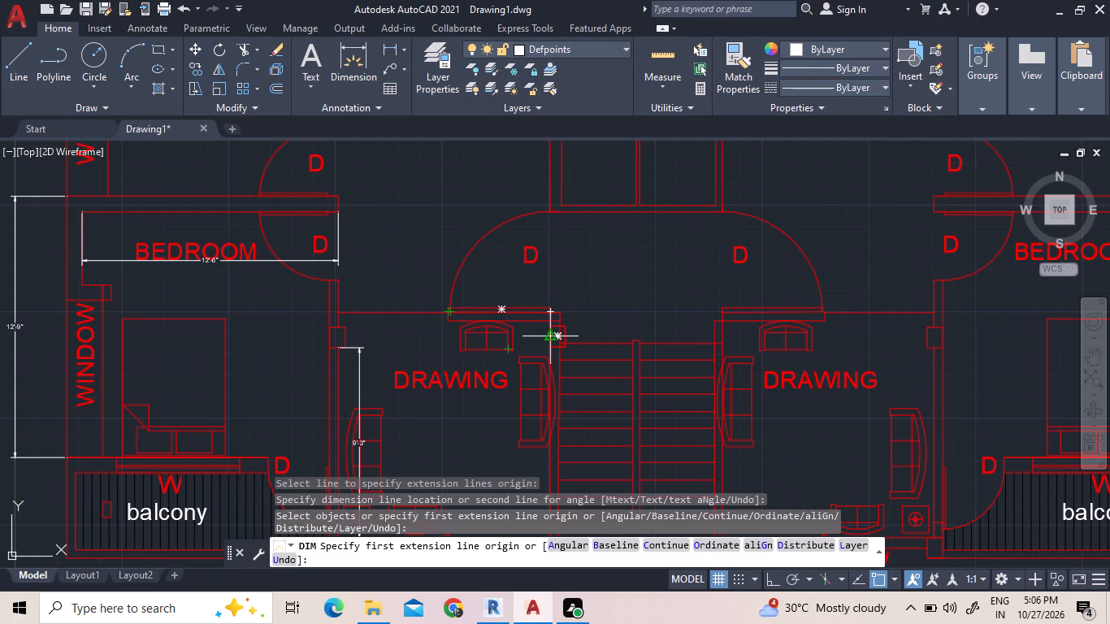
scroll(476, 335, "down", 3)
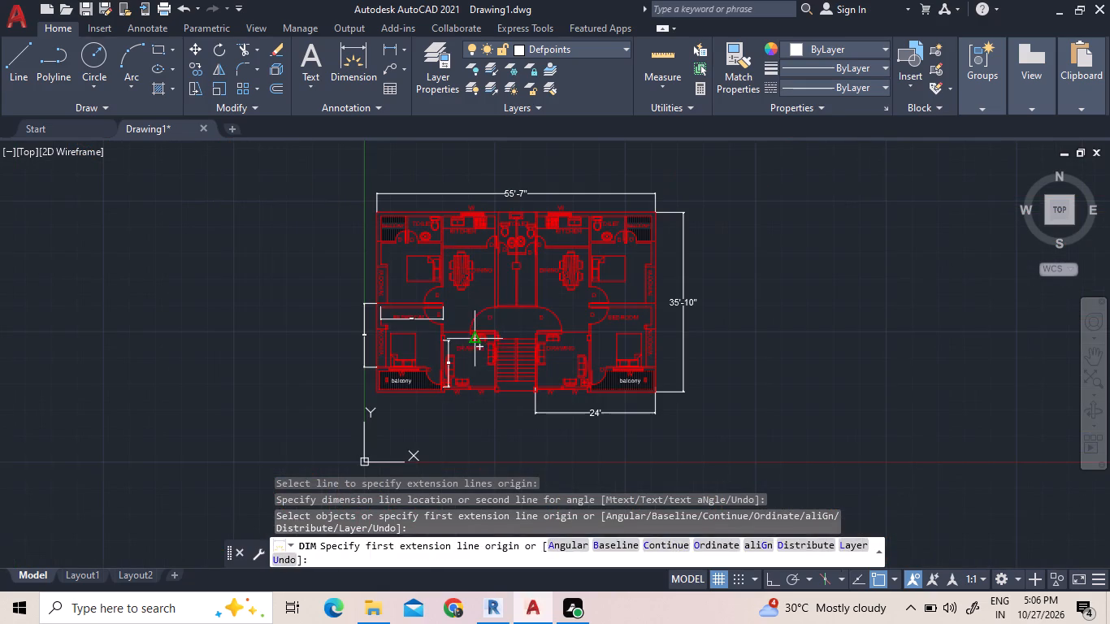
scroll(505, 145, "up", 2)
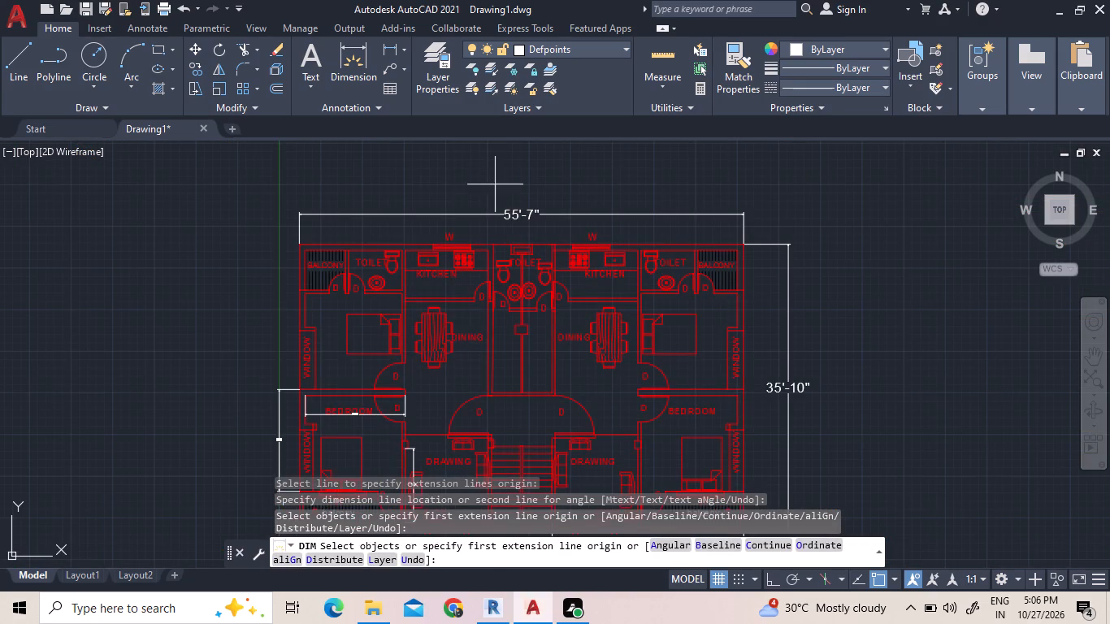
scroll(422, 261, "up", 2)
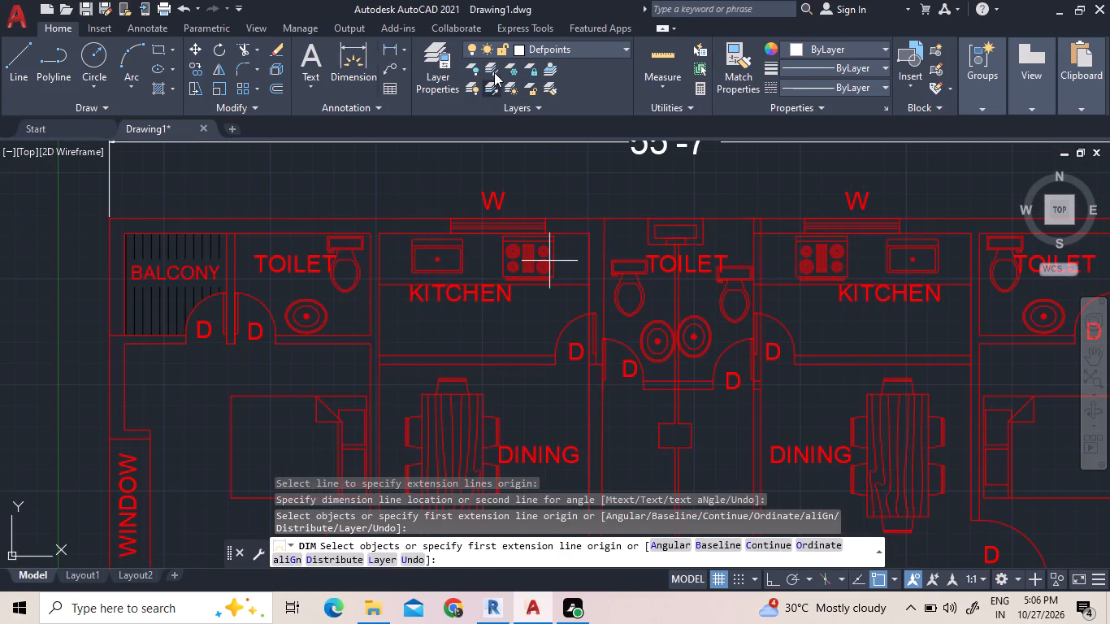
right_click(382, 169)
left_click(423, 188)
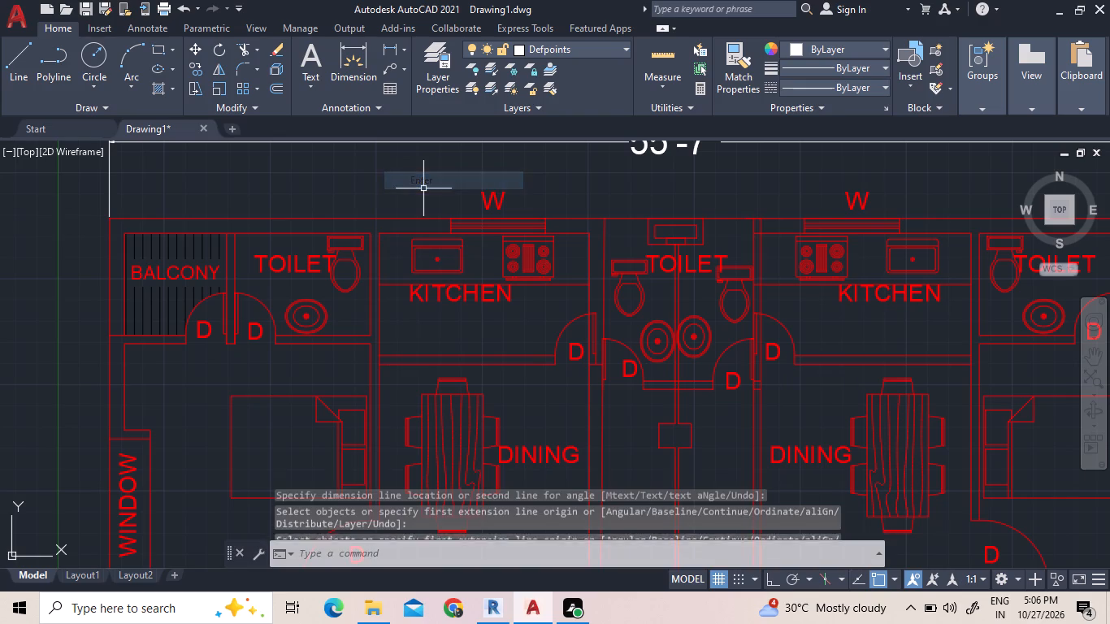
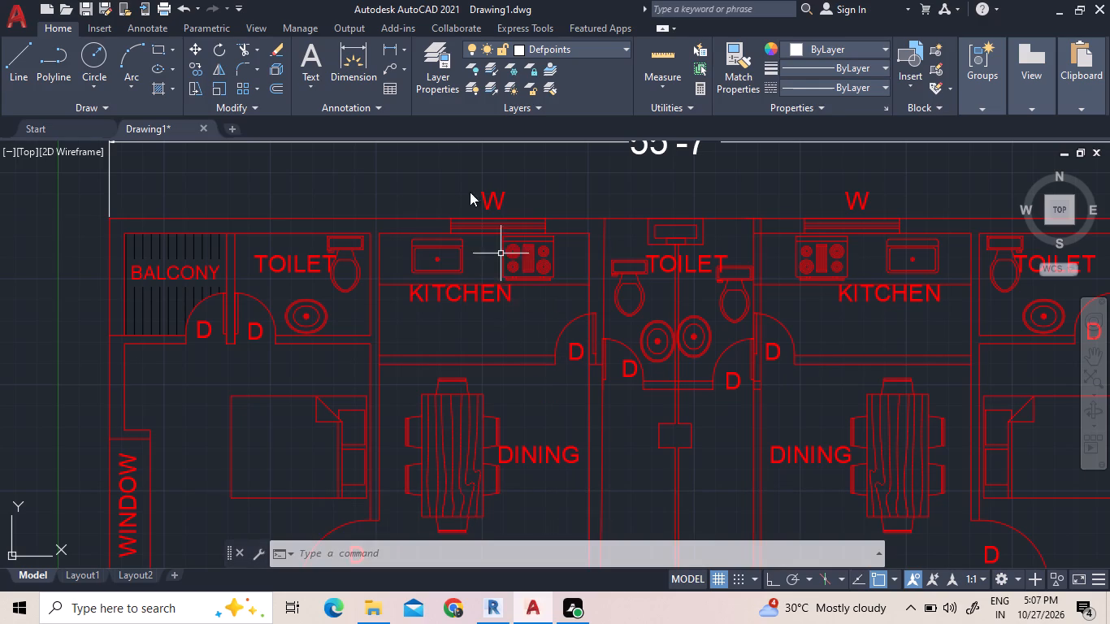
Add a horizontal dimension across the left-hand kitchen, from its left wall to the door side, placed above the window label.
left_click(361, 44)
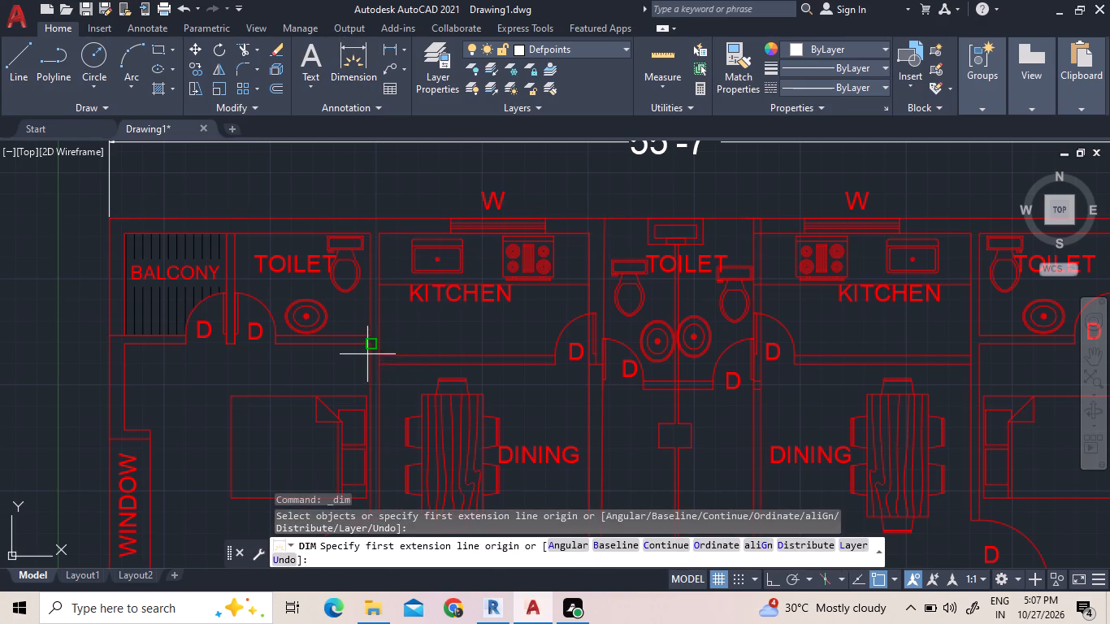
left_click(379, 357)
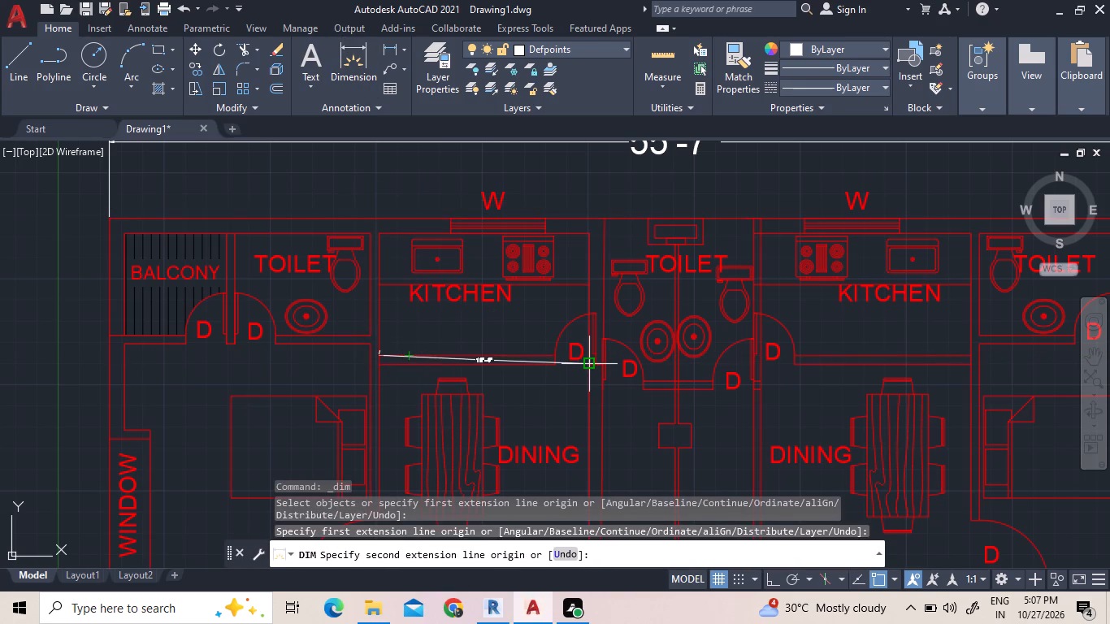
left_click(591, 351)
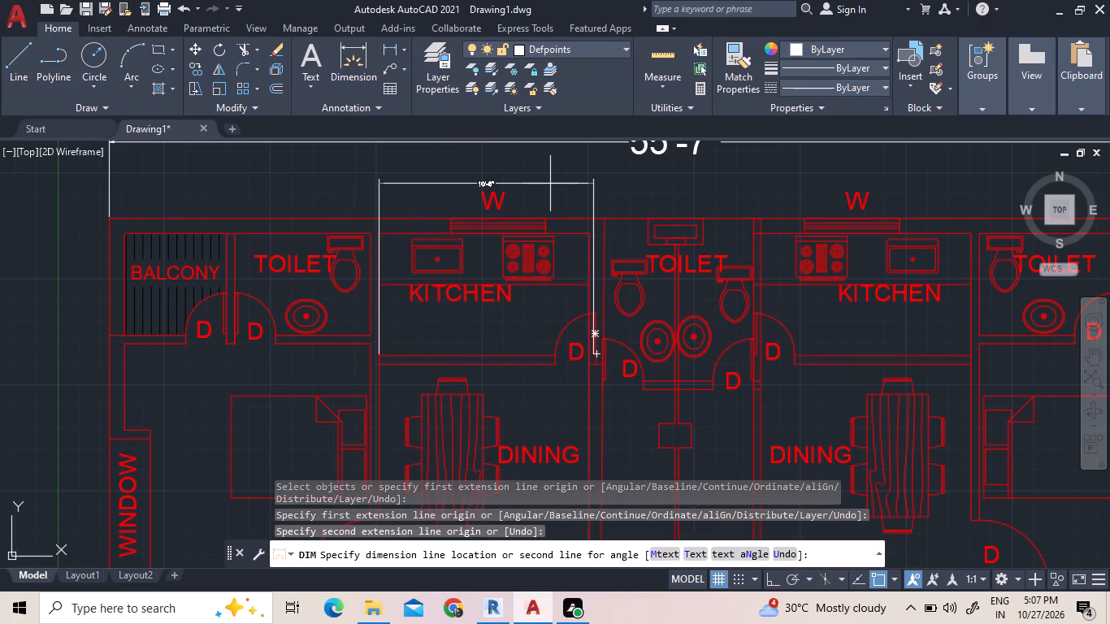
left_click(550, 184)
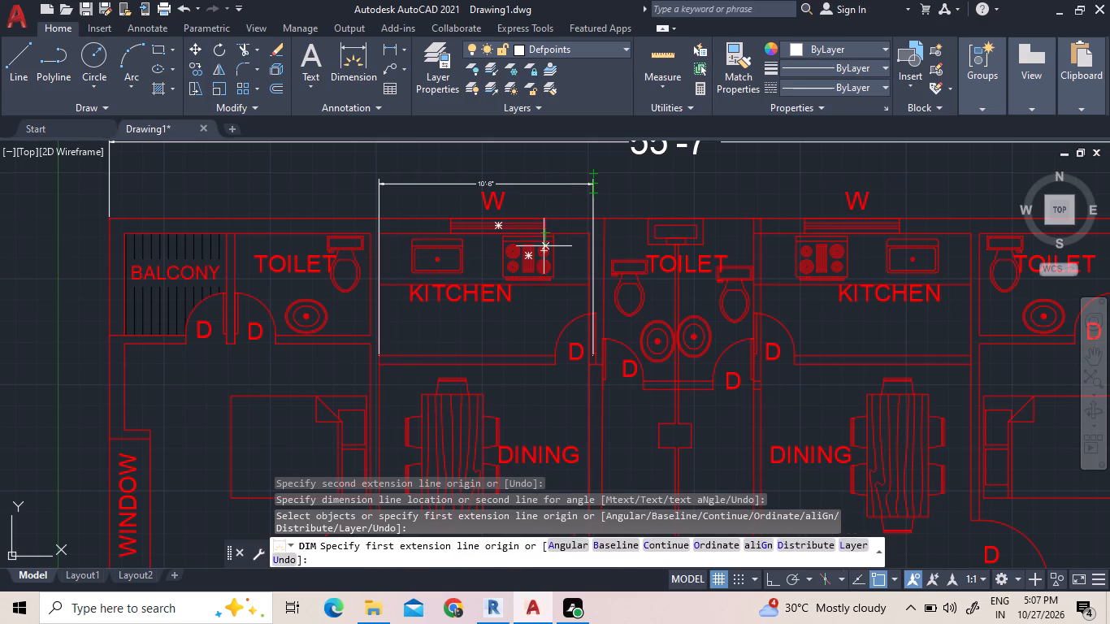
Add a vertical linear dimension inside the upper-left toilet, from its top wall to its bottom wall, beside the door.
left_click(392, 52)
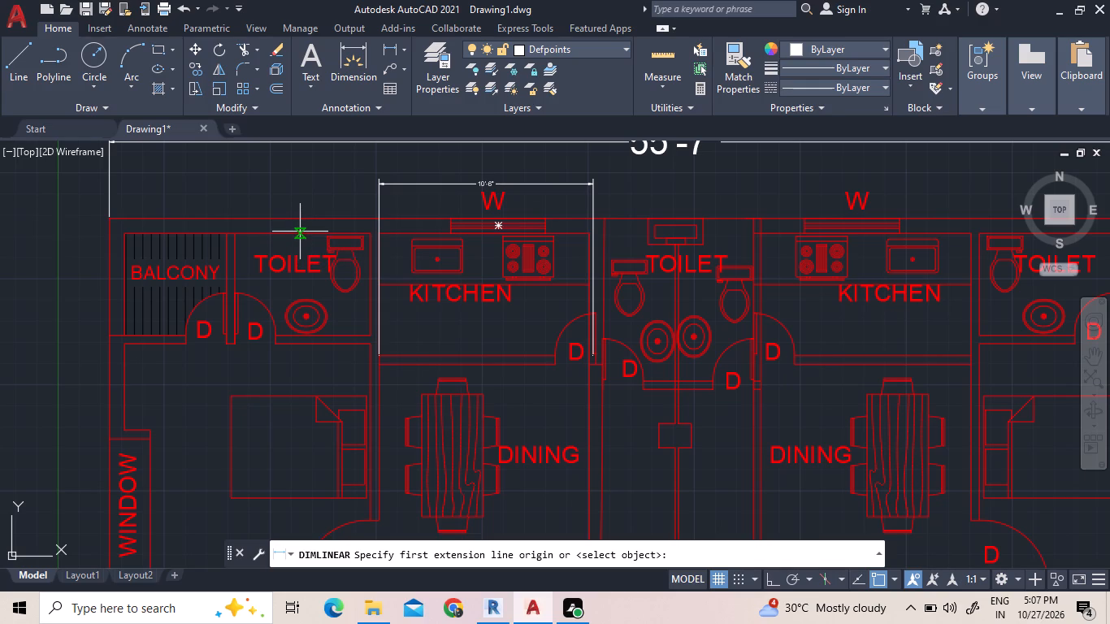
left_click(300, 232)
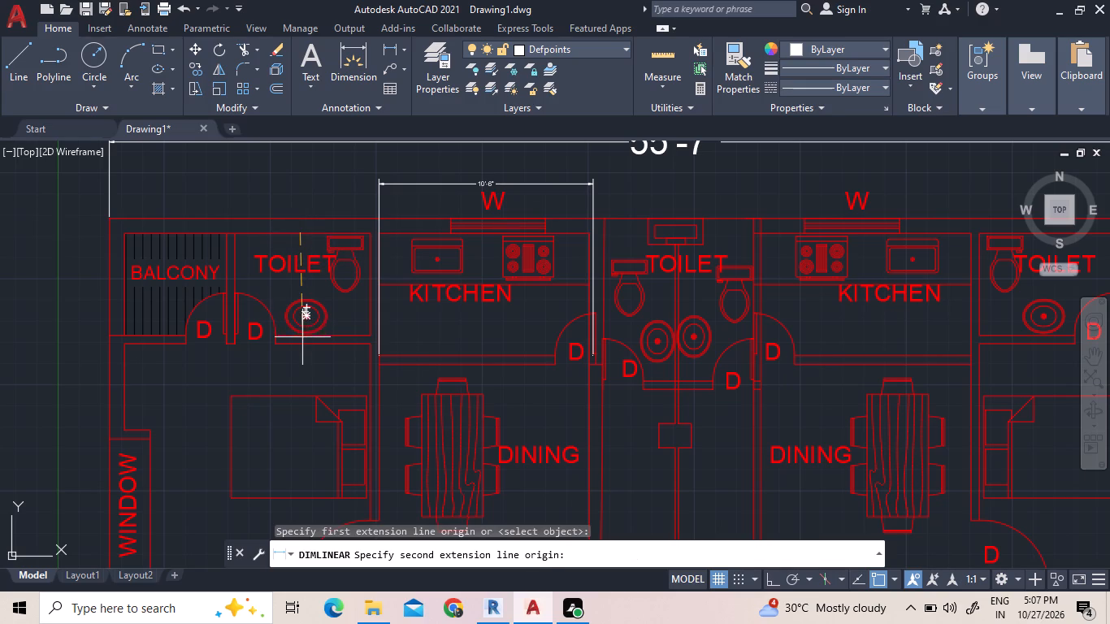
left_click(302, 339)
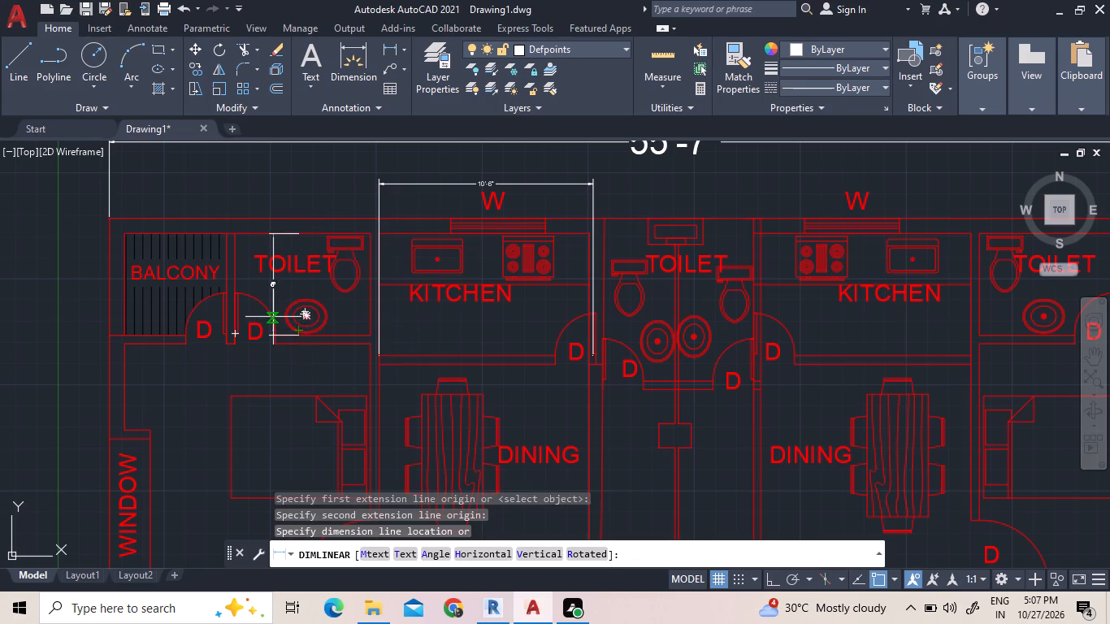
left_click(273, 317)
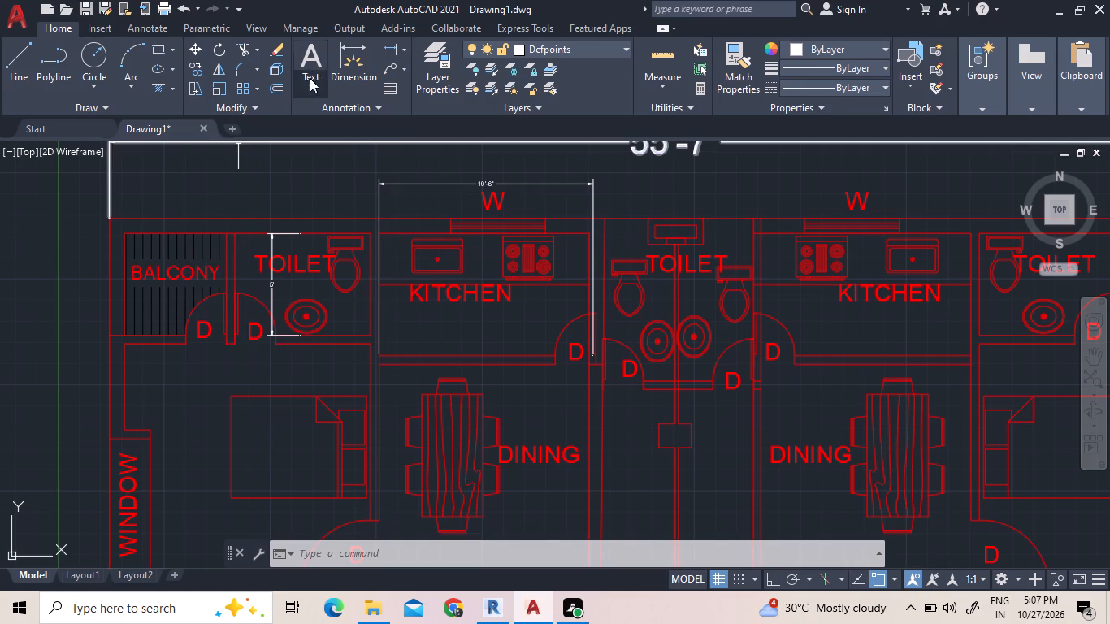
Add a vertical linear dimension inside the upper-left bedroom, from the balcony wall down to the wall above the lower bedroom.
left_click(393, 50)
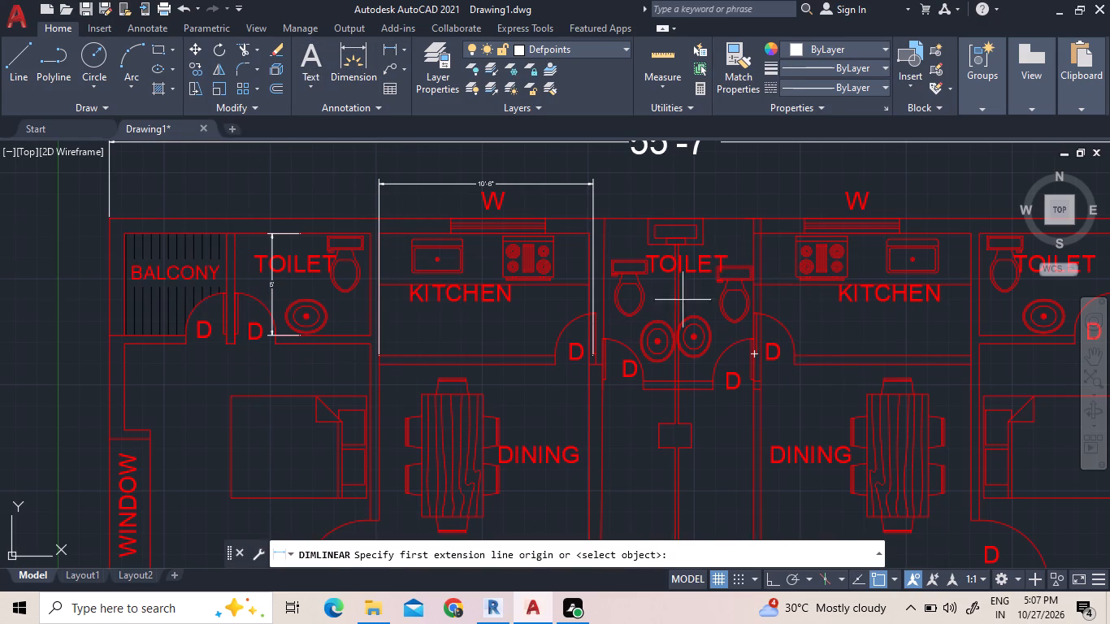
scroll(796, 313, "down", 2)
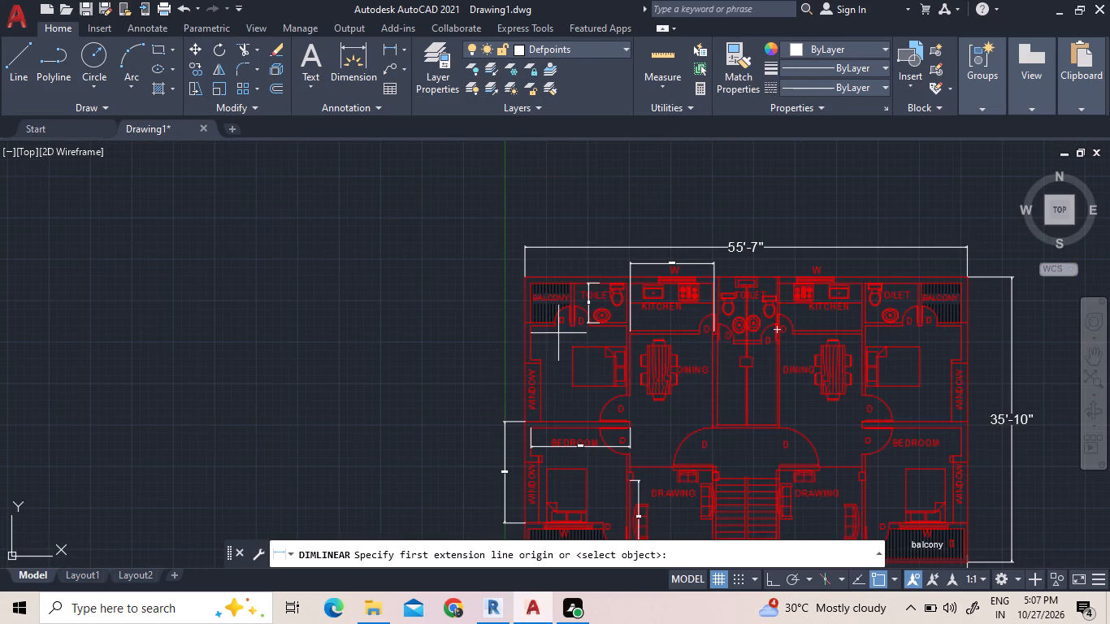
scroll(558, 333, "up", 1)
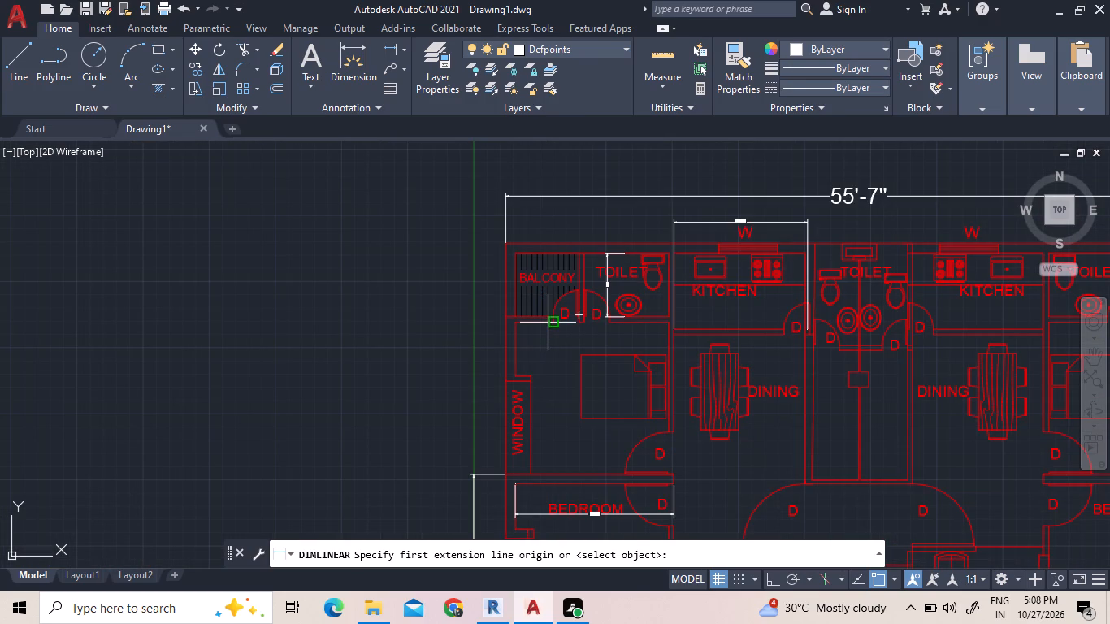
left_click(548, 323)
left_click(553, 478)
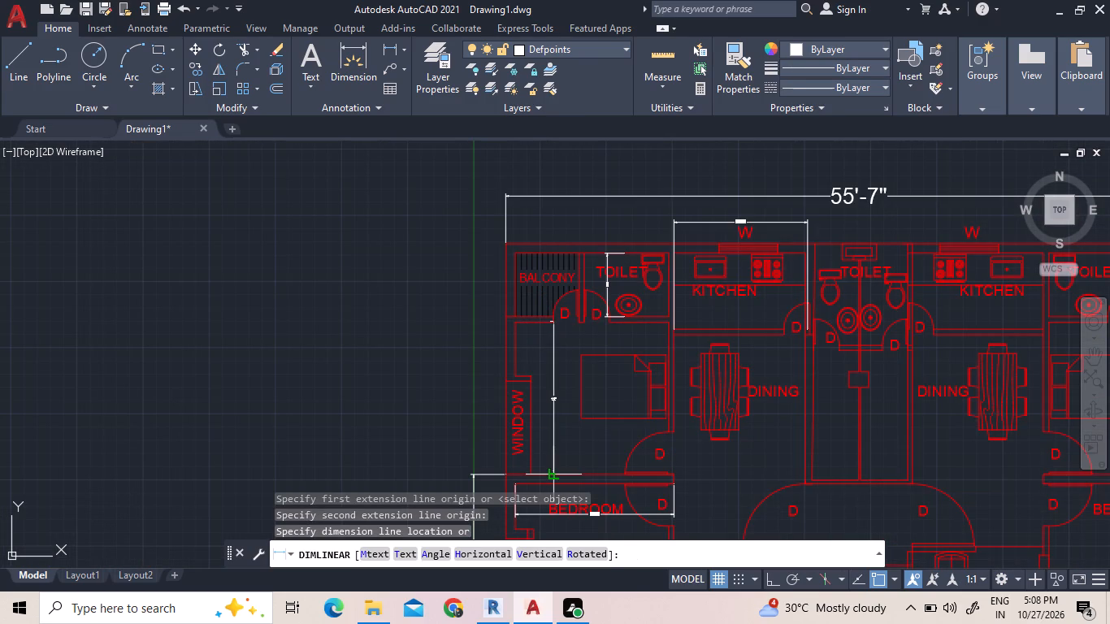
left_click(544, 471)
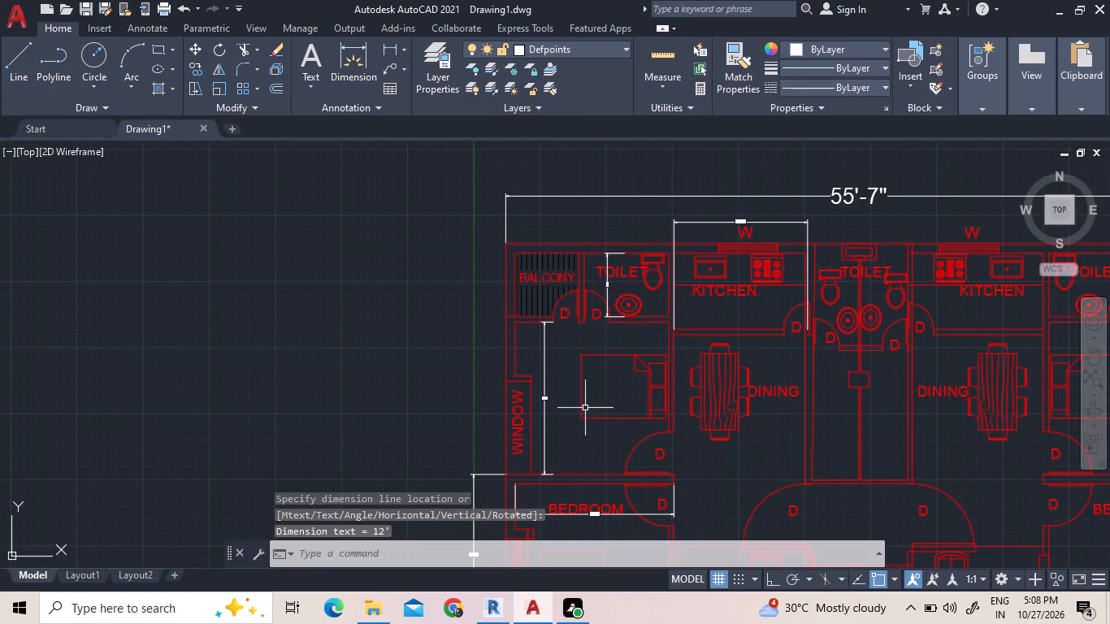
Add a horizontal linear dimension across the upper-left bedroom below the bed, from the window's inner edge to the dining-side wall.
left_click(388, 55)
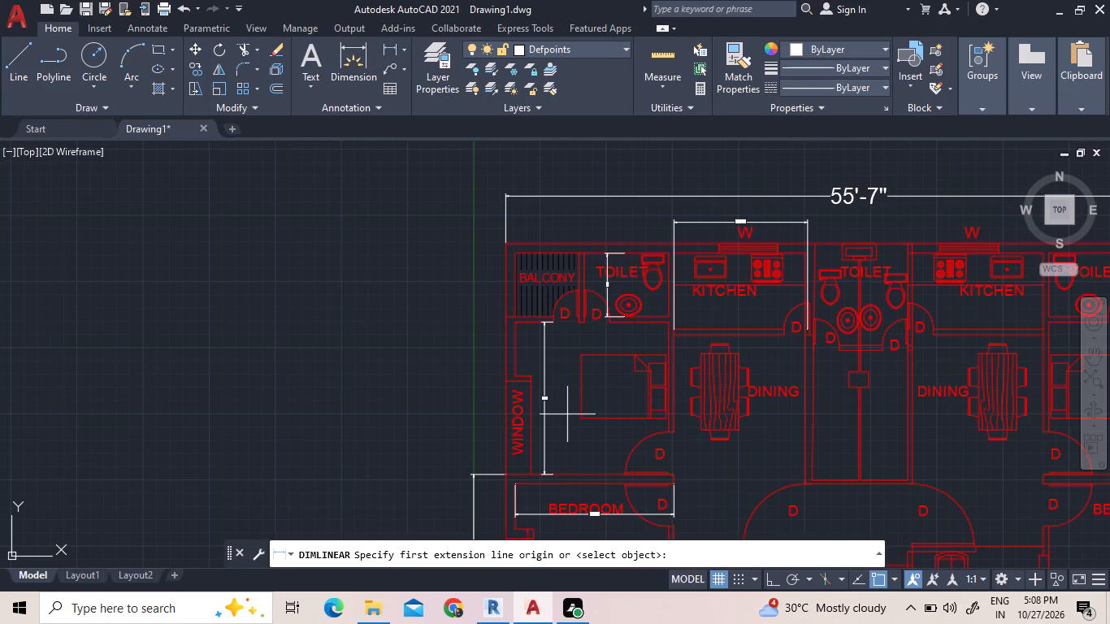
left_click(535, 426)
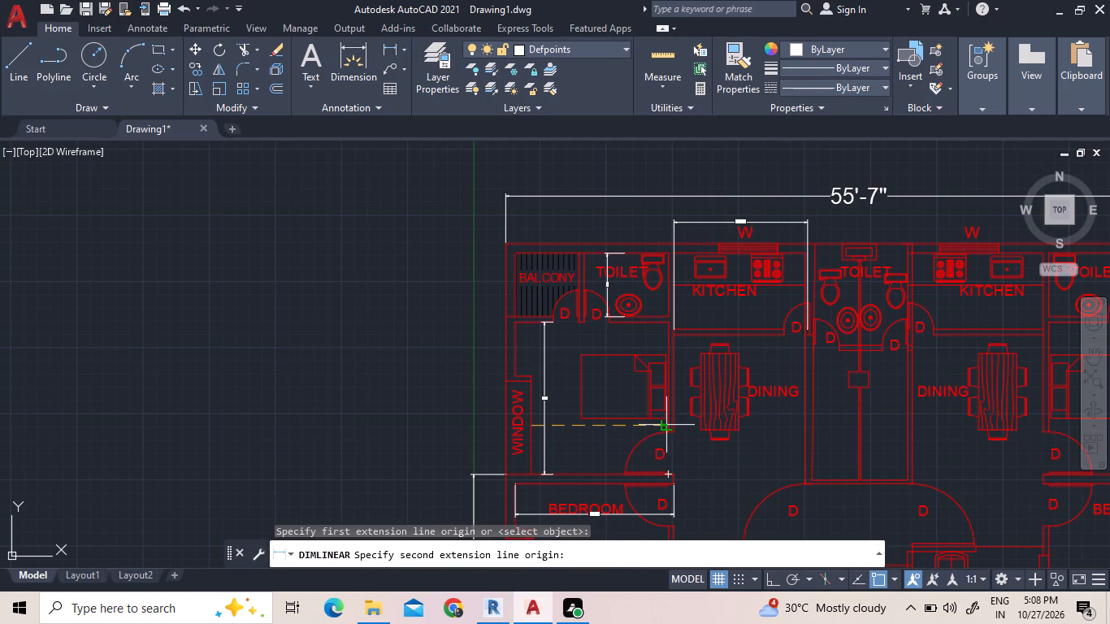
left_click(669, 426)
left_click(654, 425)
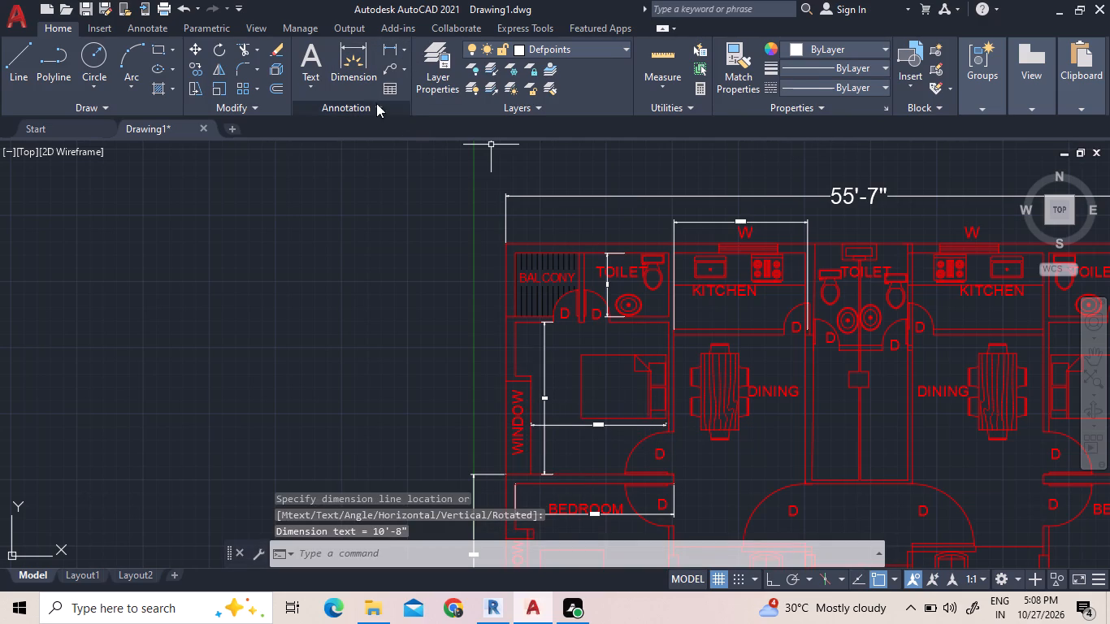
Add a vertical linear dimension inside the lower-left bedroom between bed and door, from its upper wall to the balcony wall.
left_click(383, 50)
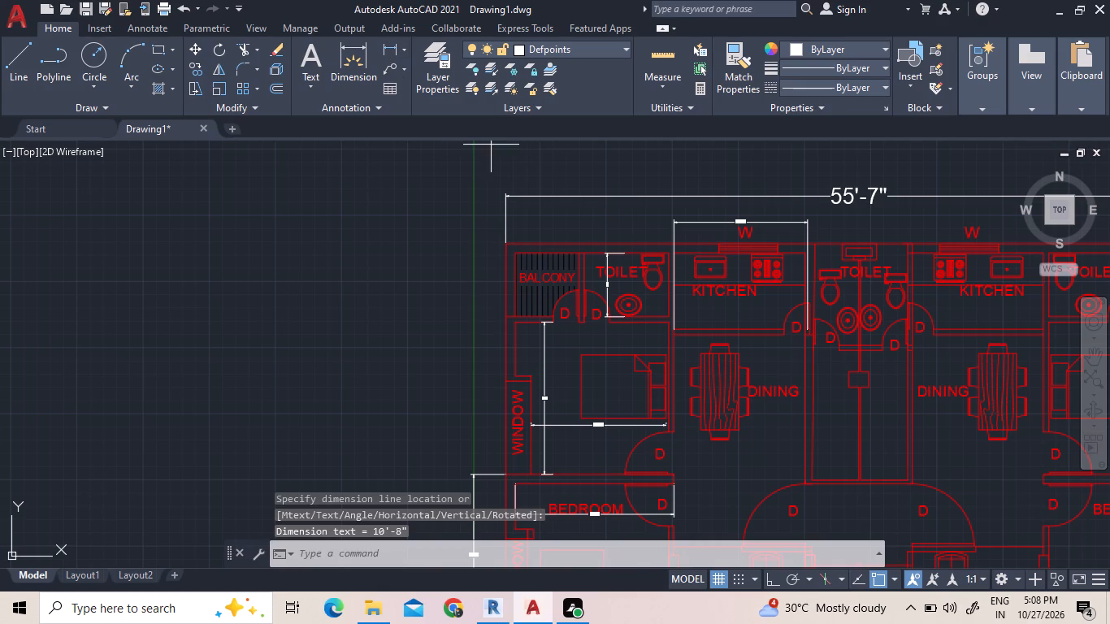
scroll(462, 169, "down", 2)
scroll(518, 352, "up", 2)
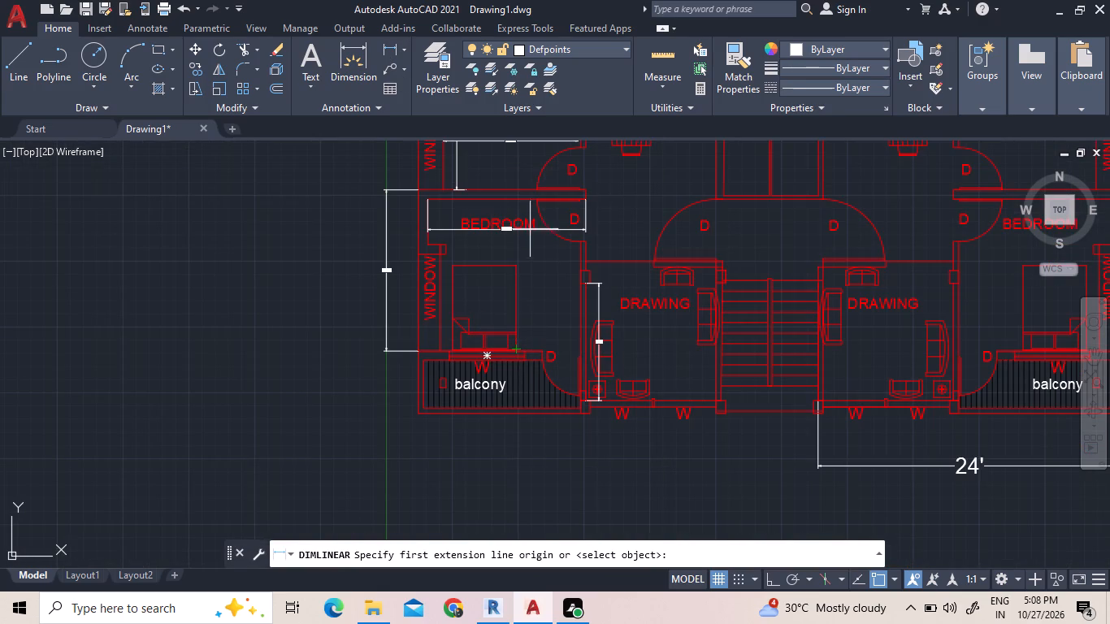
left_click(527, 200)
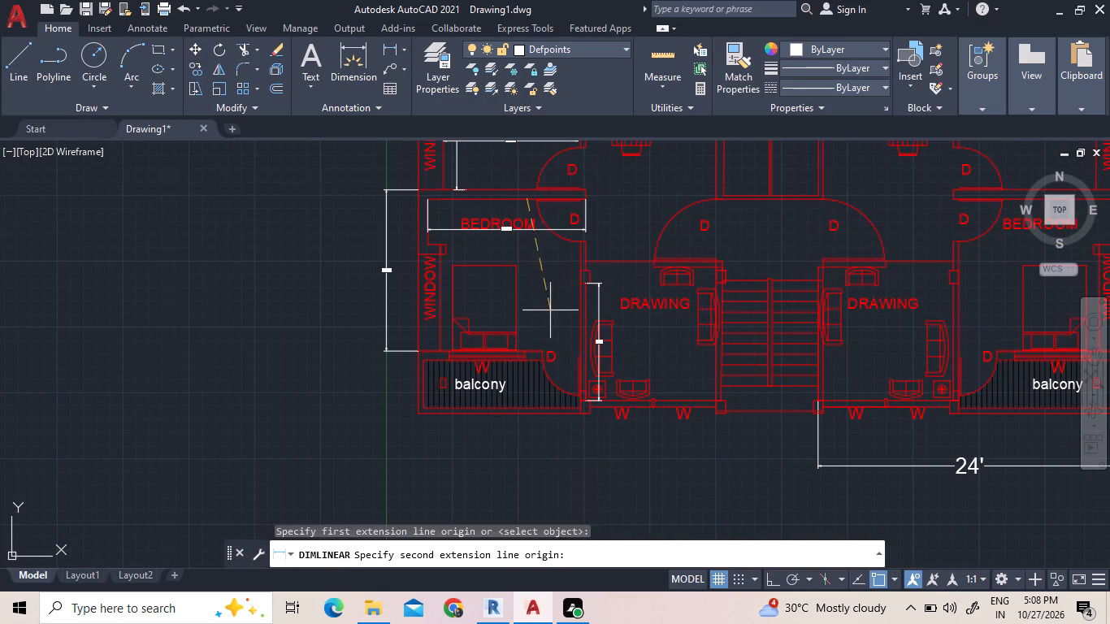
left_click(531, 353)
left_click(536, 352)
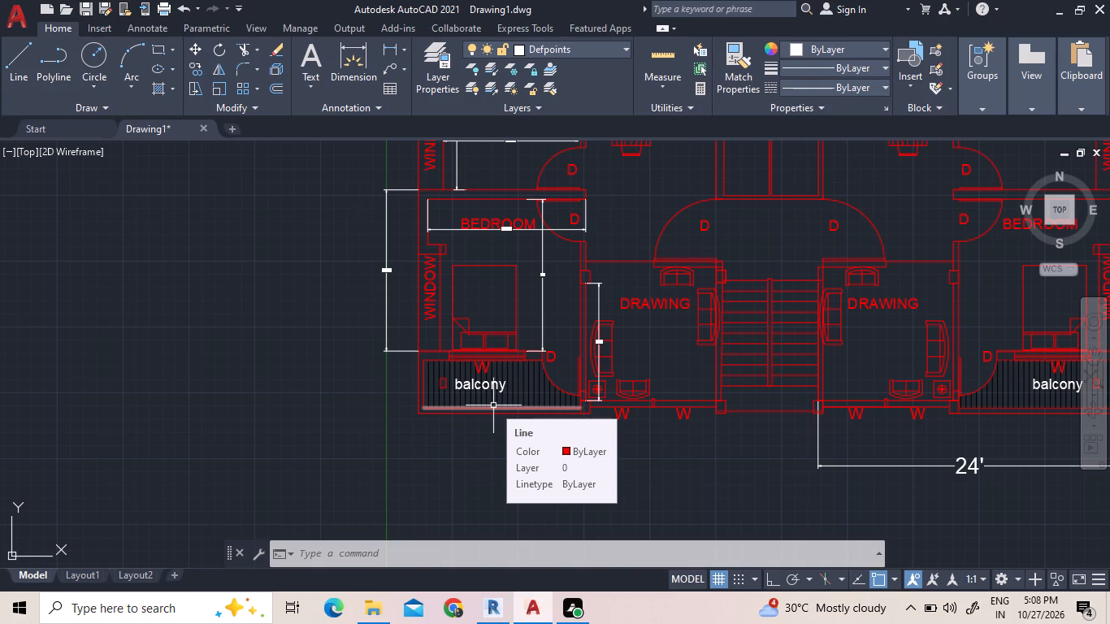
Add a horizontal linear dimension above the left-hand drawing room's label, from the top of the stair-side sofa to the bedroom-side wall.
scroll(487, 438, "down", 1)
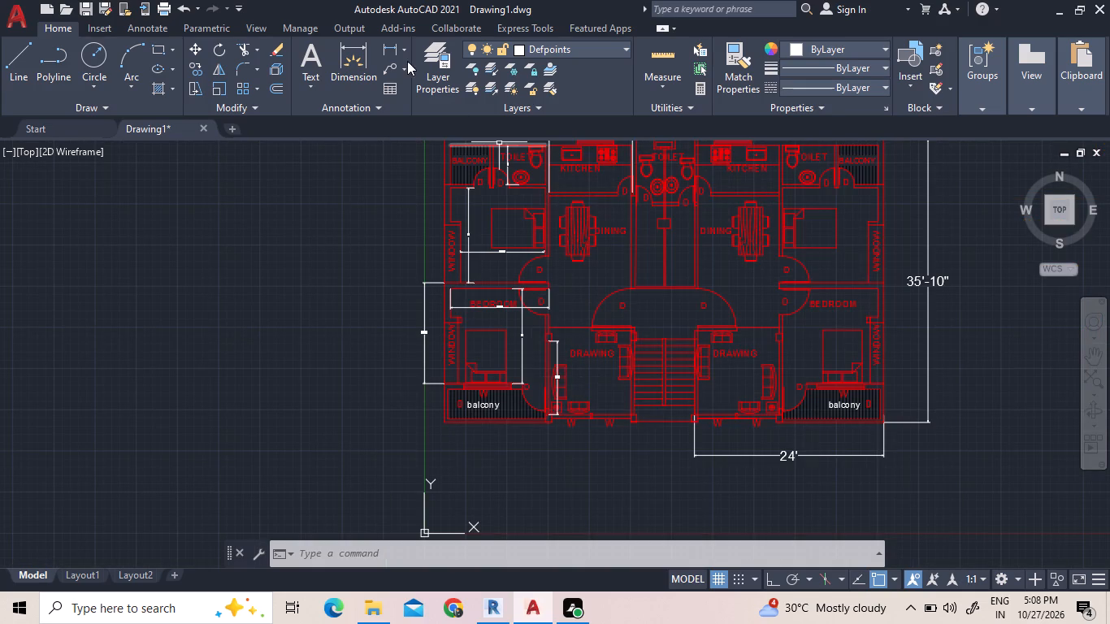
left_click(390, 50)
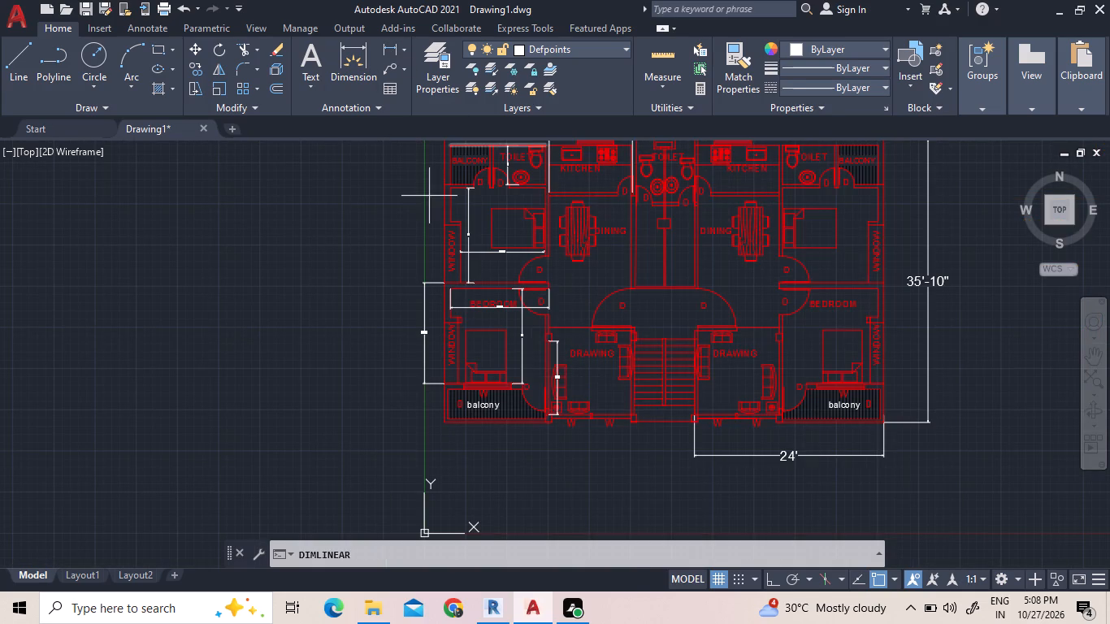
scroll(606, 409, "up", 3)
scroll(600, 375, "down", 1)
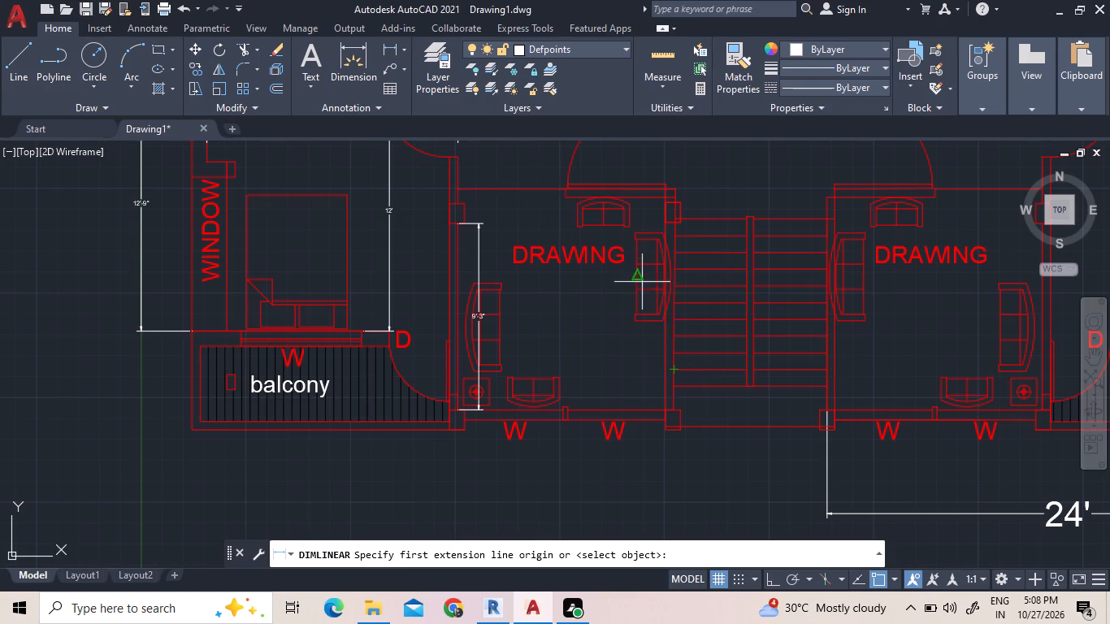
scroll(657, 261, "up", 3)
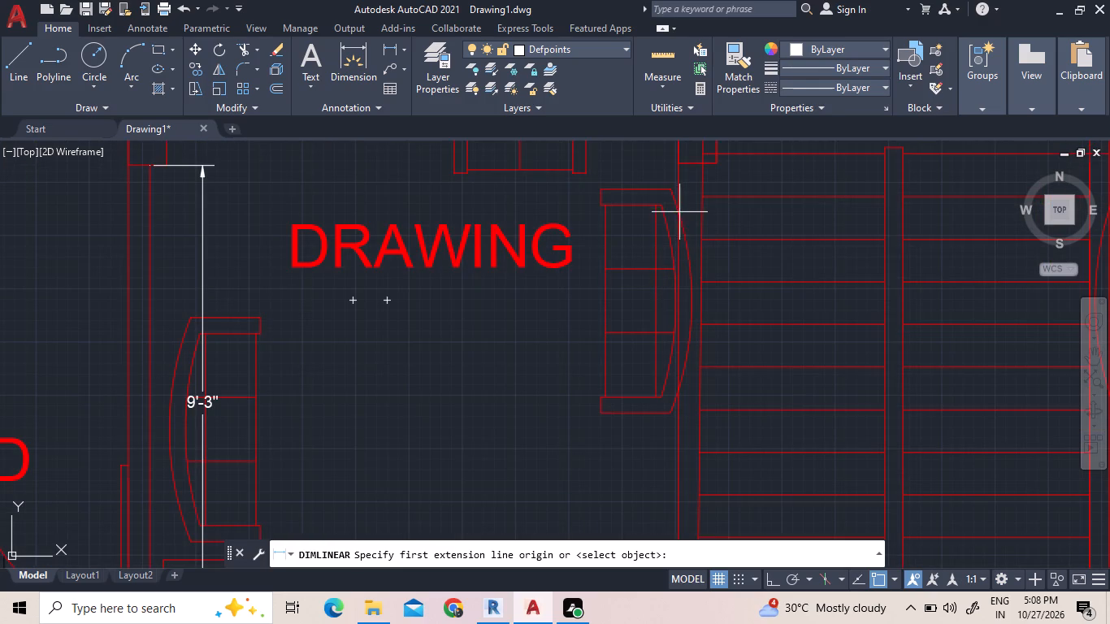
left_click(675, 183)
left_click(145, 203)
left_click(145, 204)
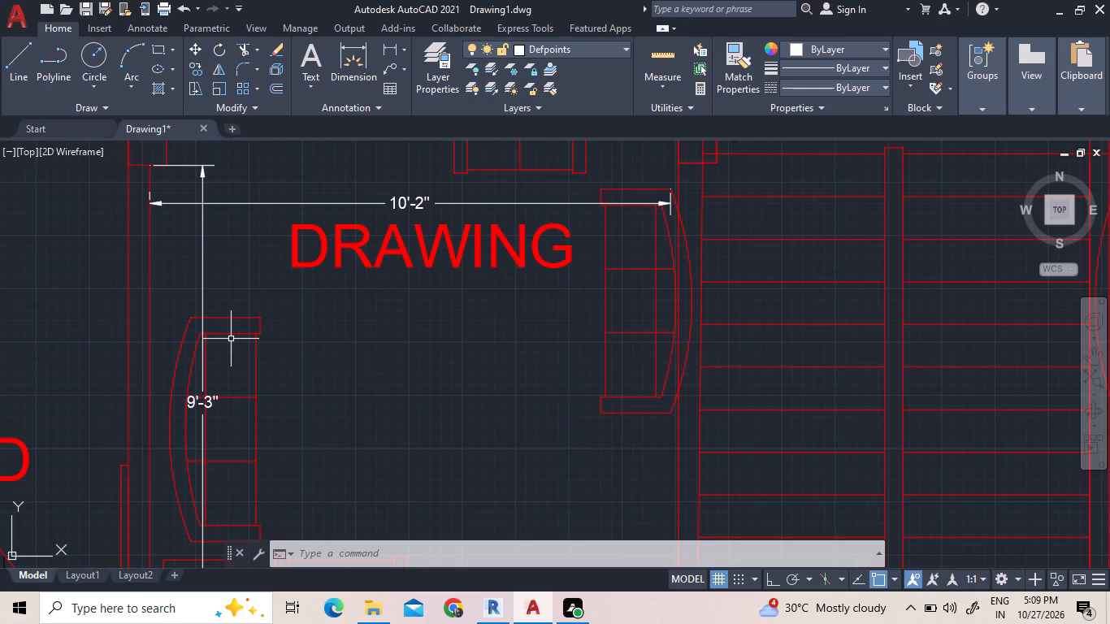
Examine the room dimensions across the left flat and the central core of the plan.
scroll(256, 381, "down", 4)
middle_click_drag(295, 435, 311, 481)
scroll(329, 267, "up", 2)
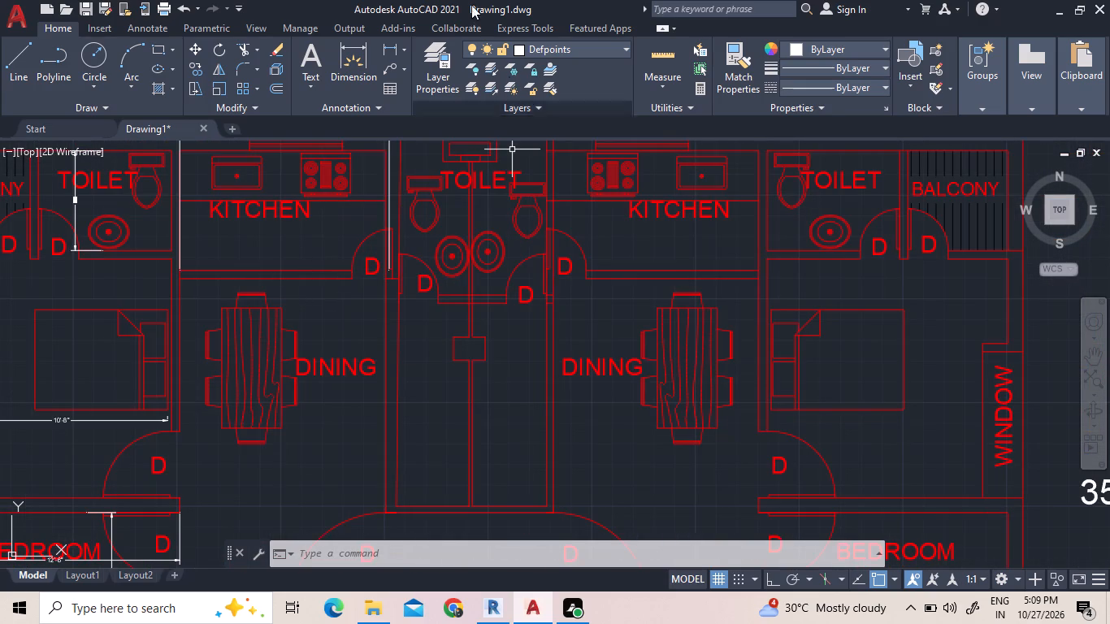
middle_click_drag(372, 299, 679, 457)
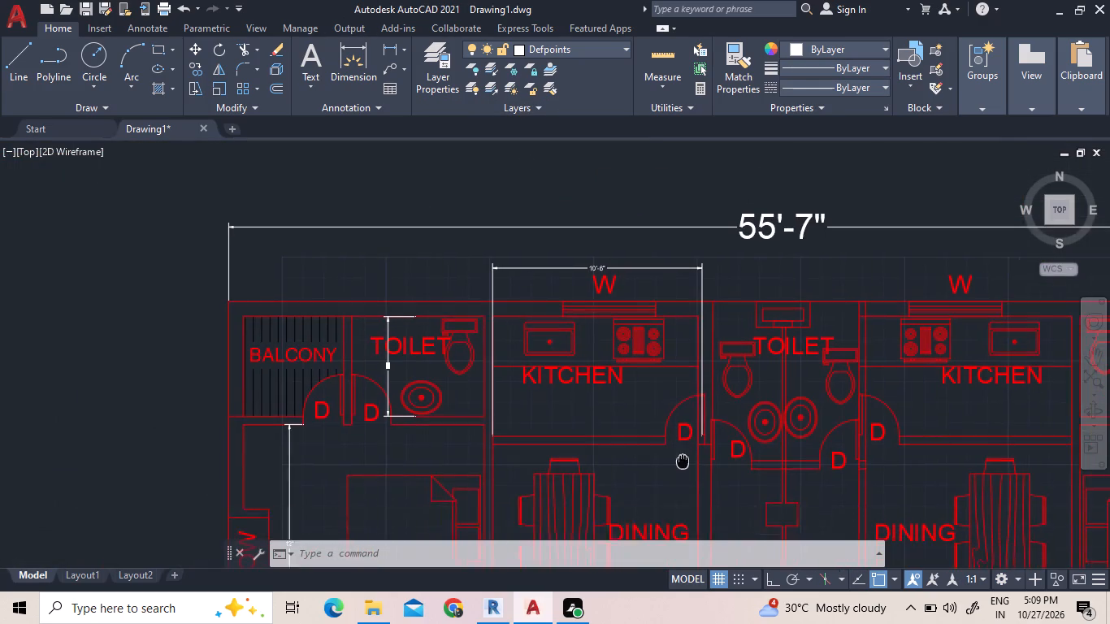
middle_click_drag(679, 457, 654, 437)
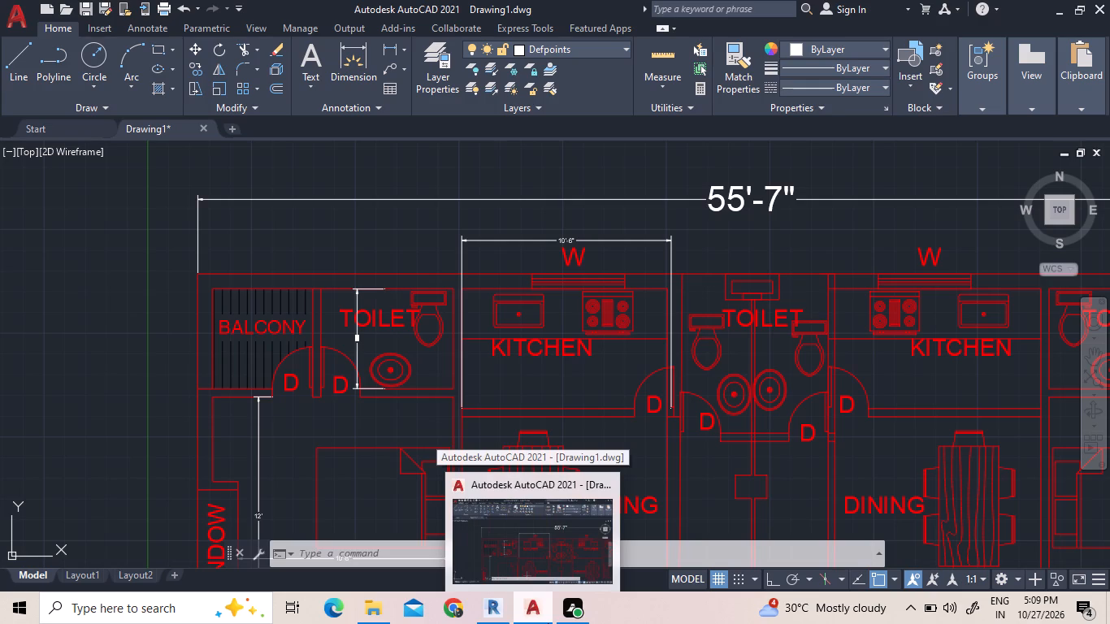
scroll(548, 623, "down", 5)
scroll(562, 296, "down", 2)
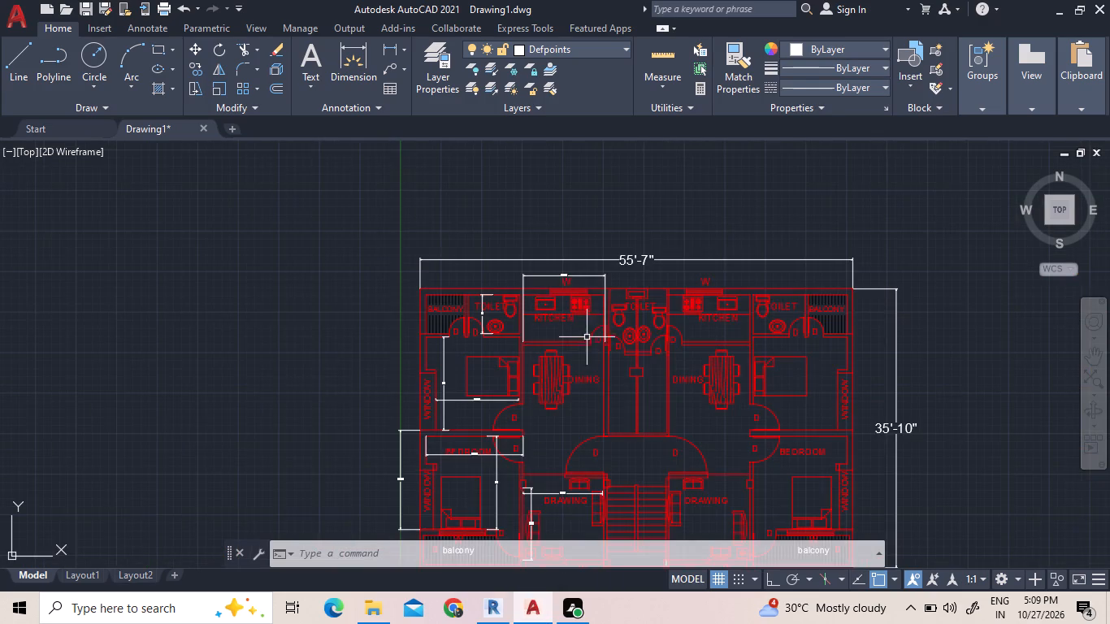
scroll(592, 356, "down", 1)
scroll(642, 428, "up", 4)
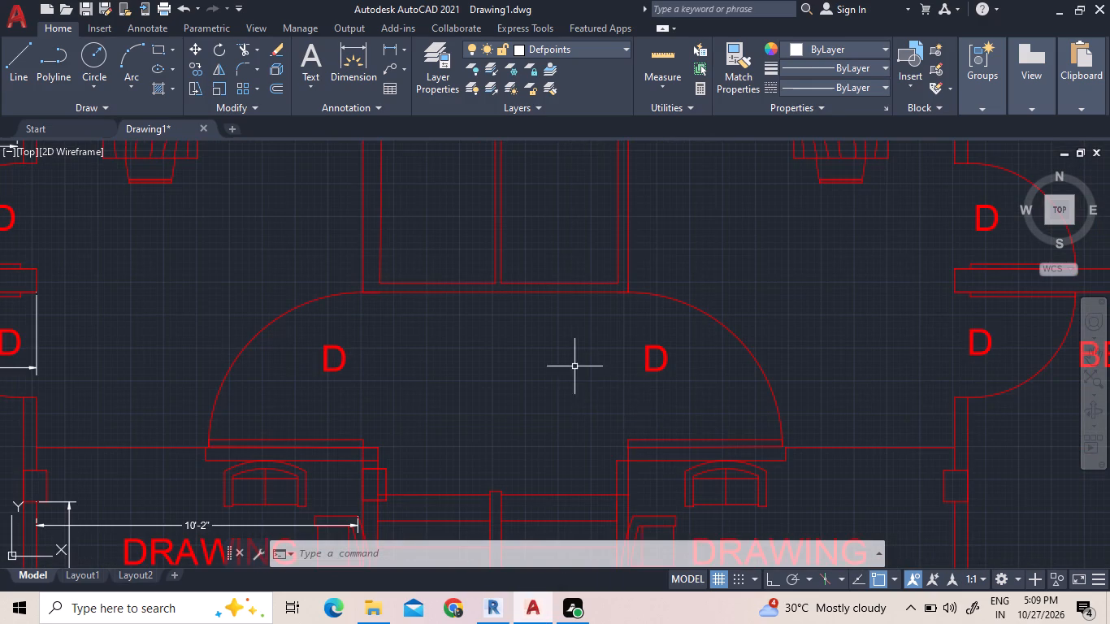
scroll(570, 362, "down", 3)
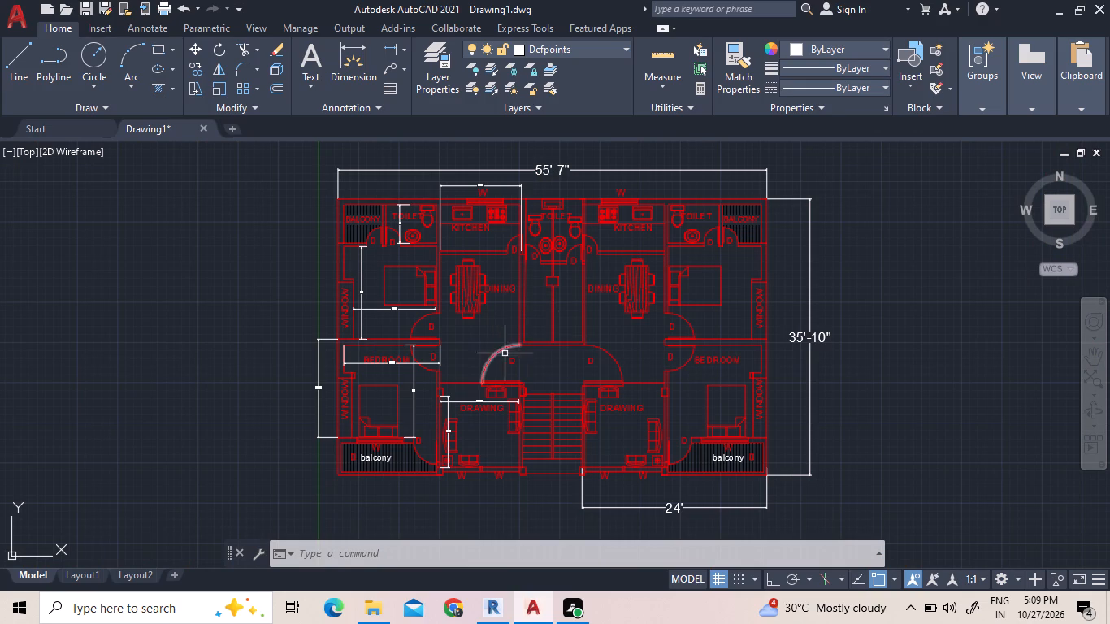
scroll(544, 380, "up", 3)
scroll(544, 380, "down", 3)
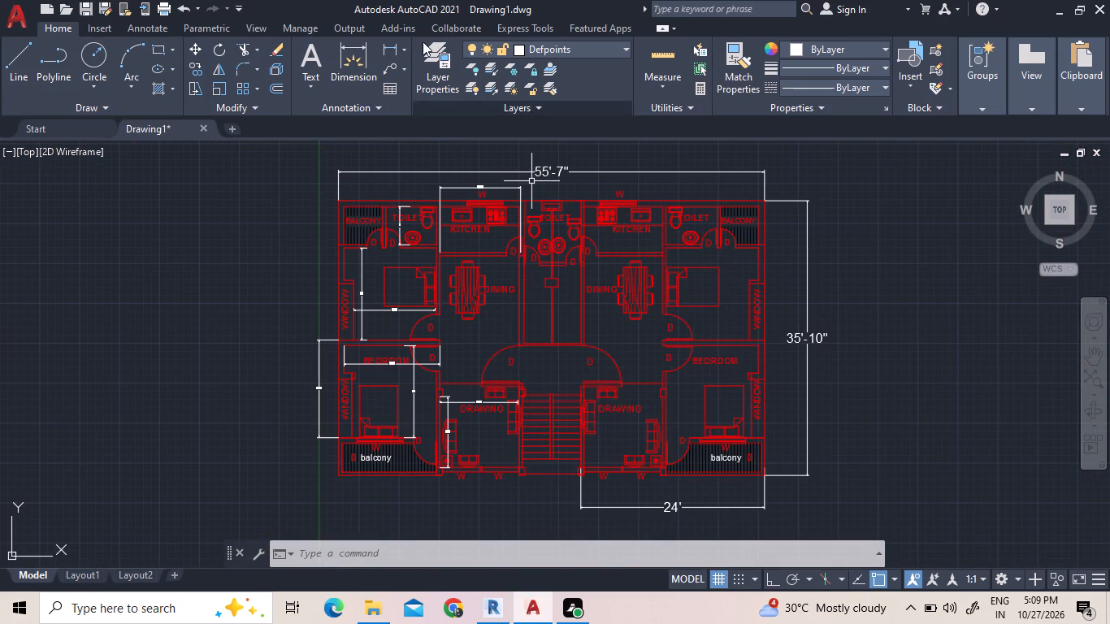
Draw a stair direction arrow with lines, up the left flight, across the landing and down the right flight, ending in a triangular arrowhead.
left_click(16, 67)
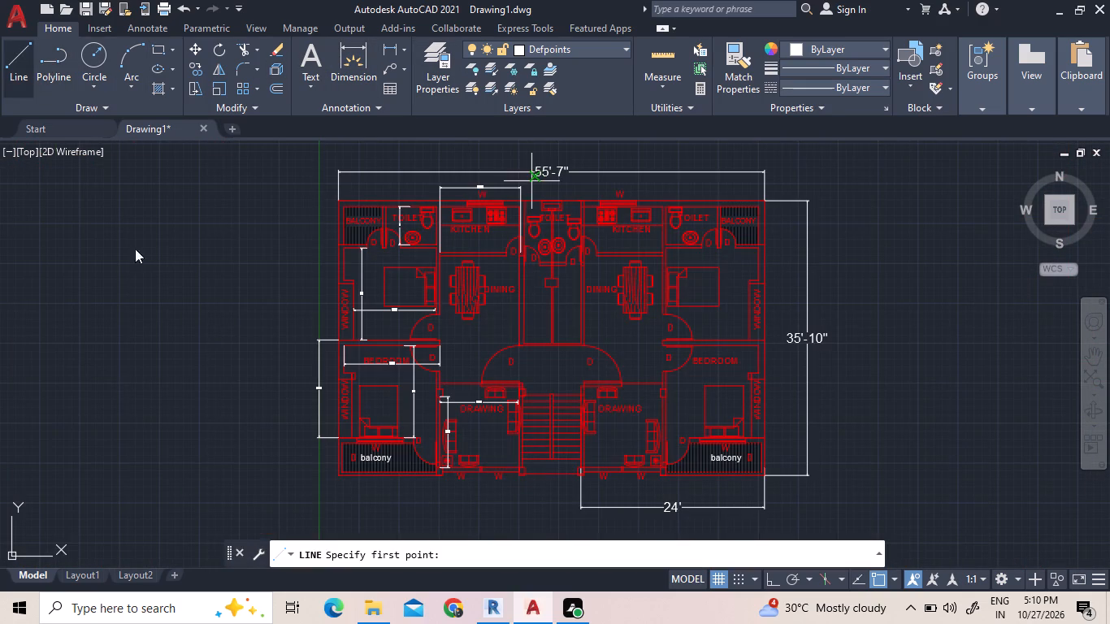
scroll(551, 455, "up", 2)
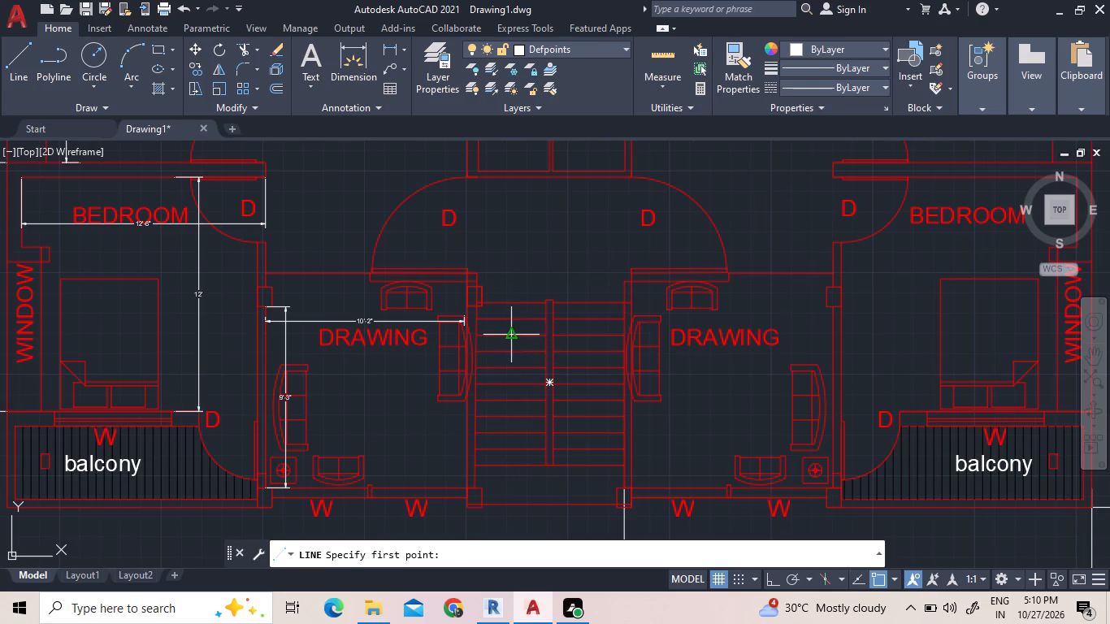
left_click(505, 378)
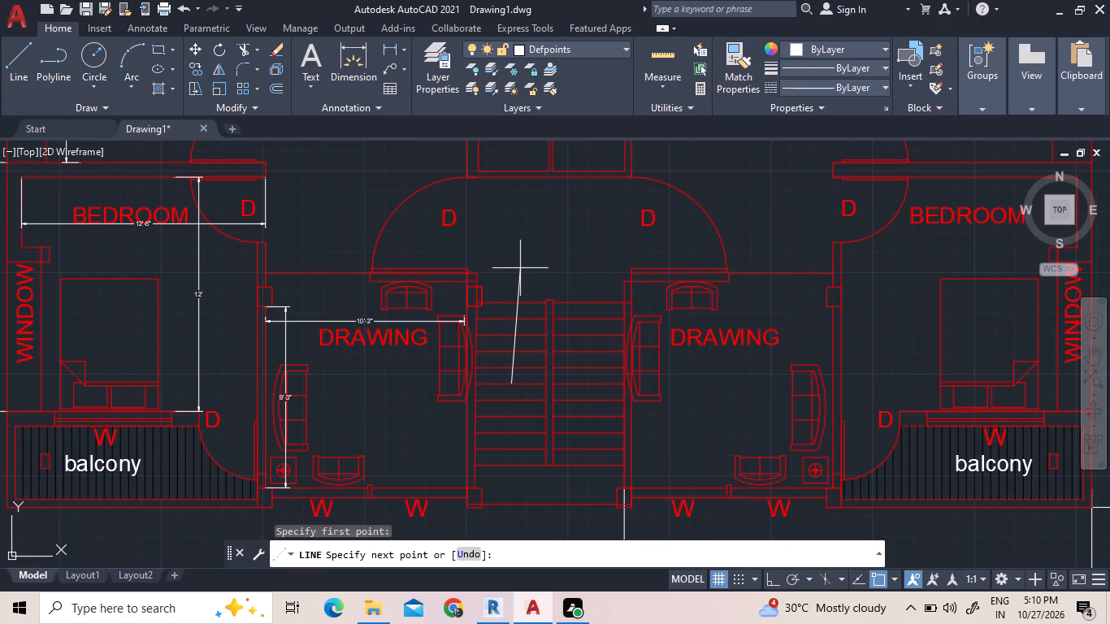
left_click(527, 284)
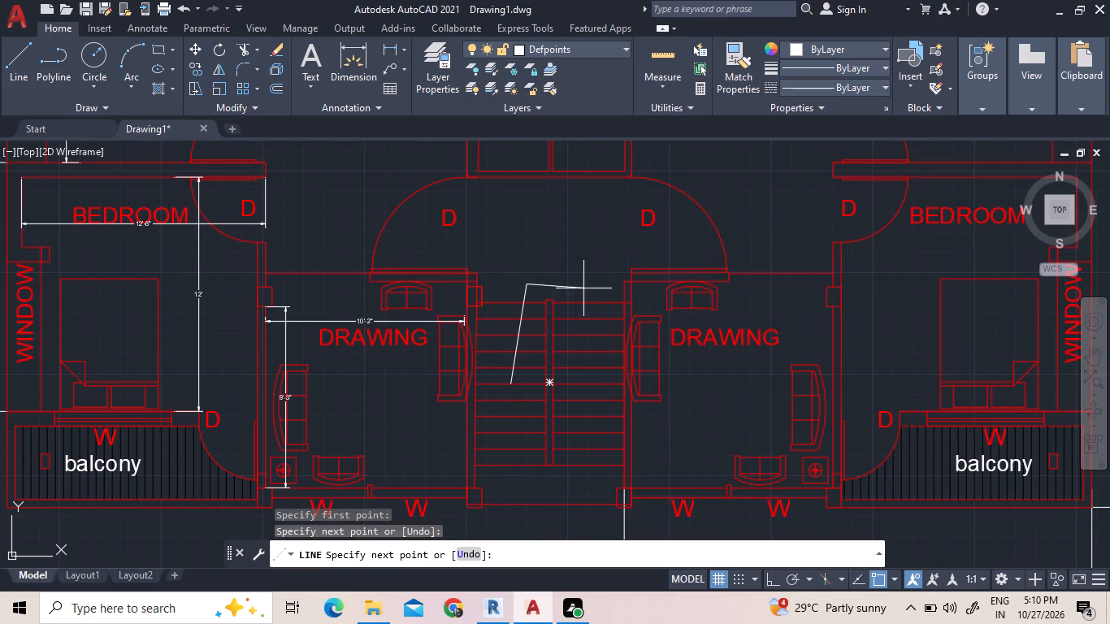
left_click(583, 288)
left_click(599, 391)
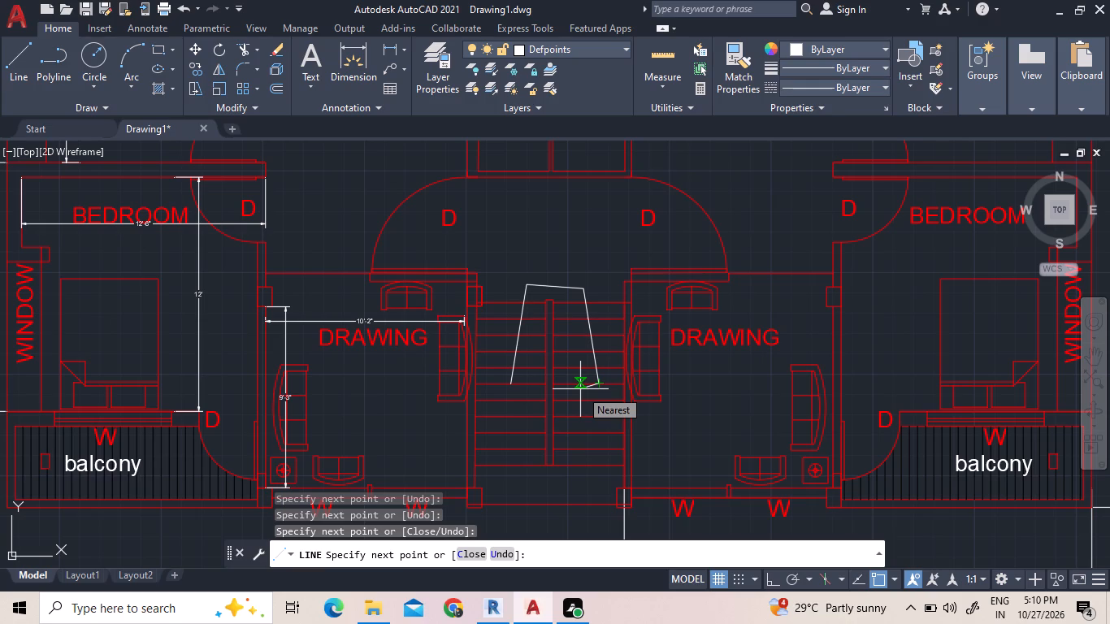
scroll(580, 390, "up", 4)
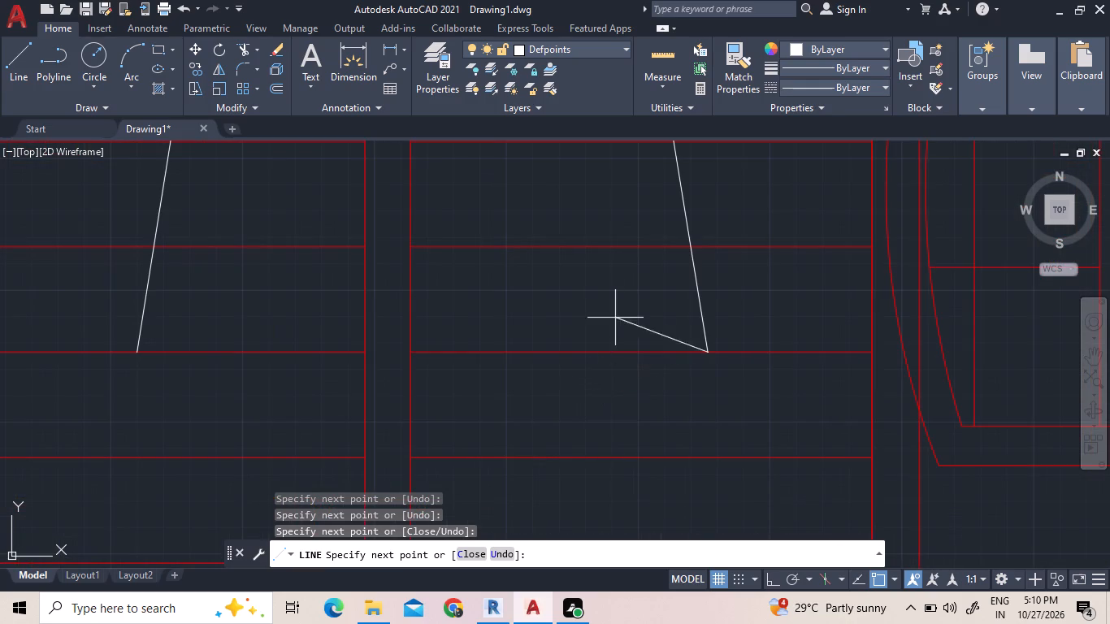
left_click(580, 247)
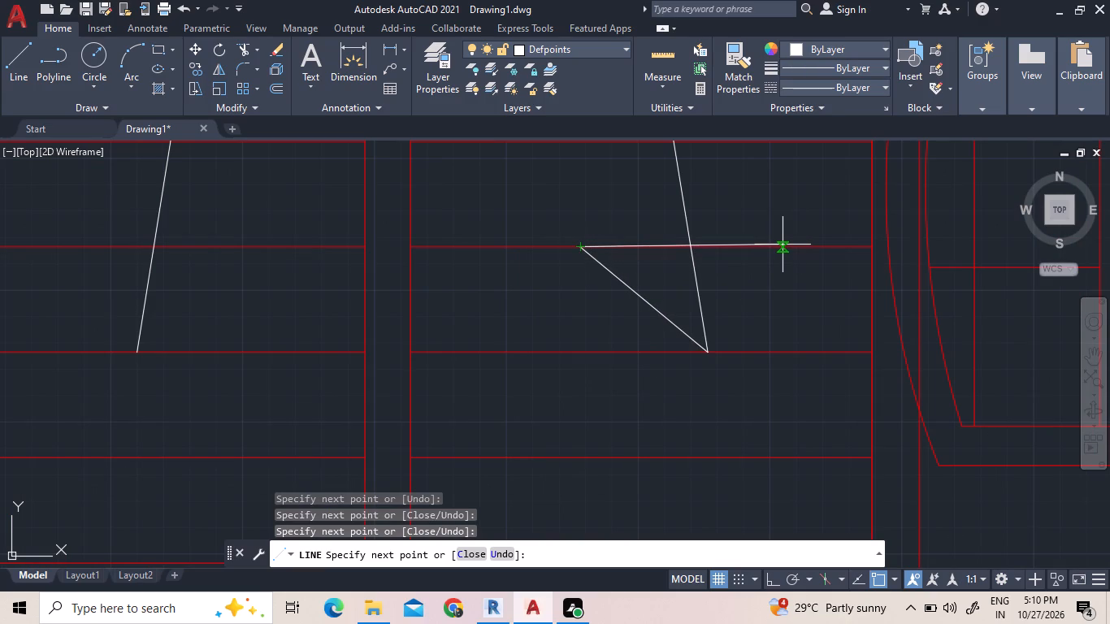
left_click(781, 249)
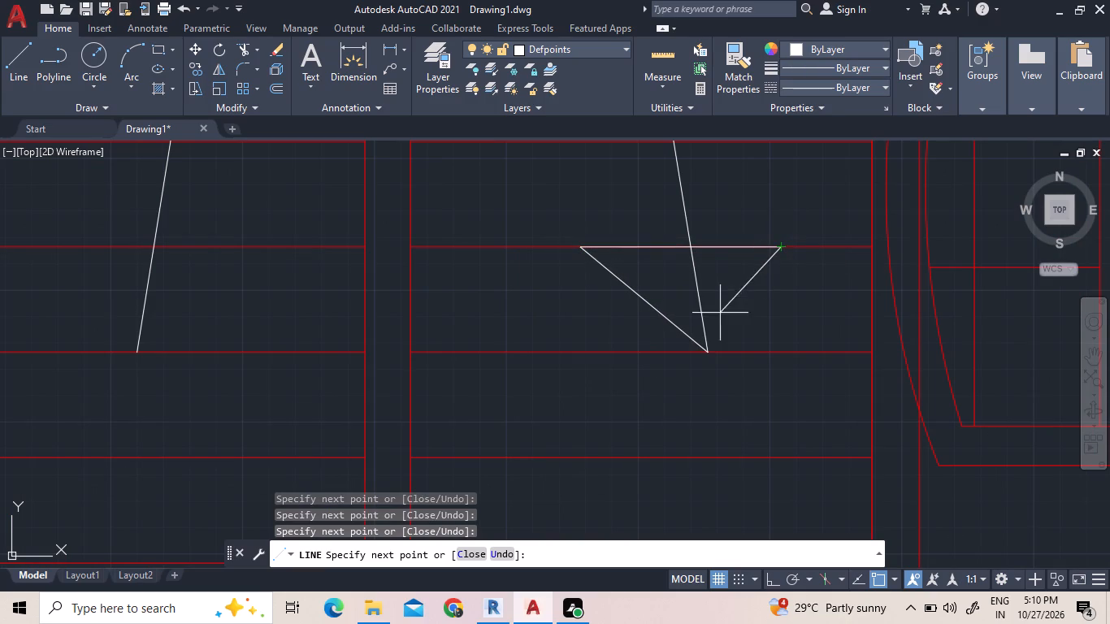
left_click(705, 355)
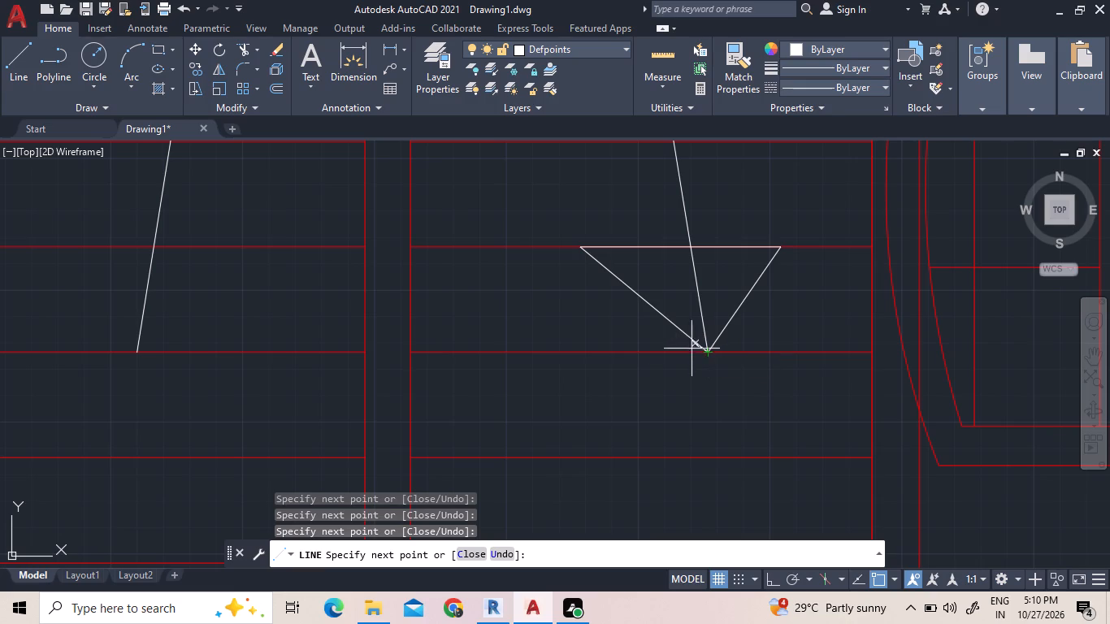
right_click(556, 398)
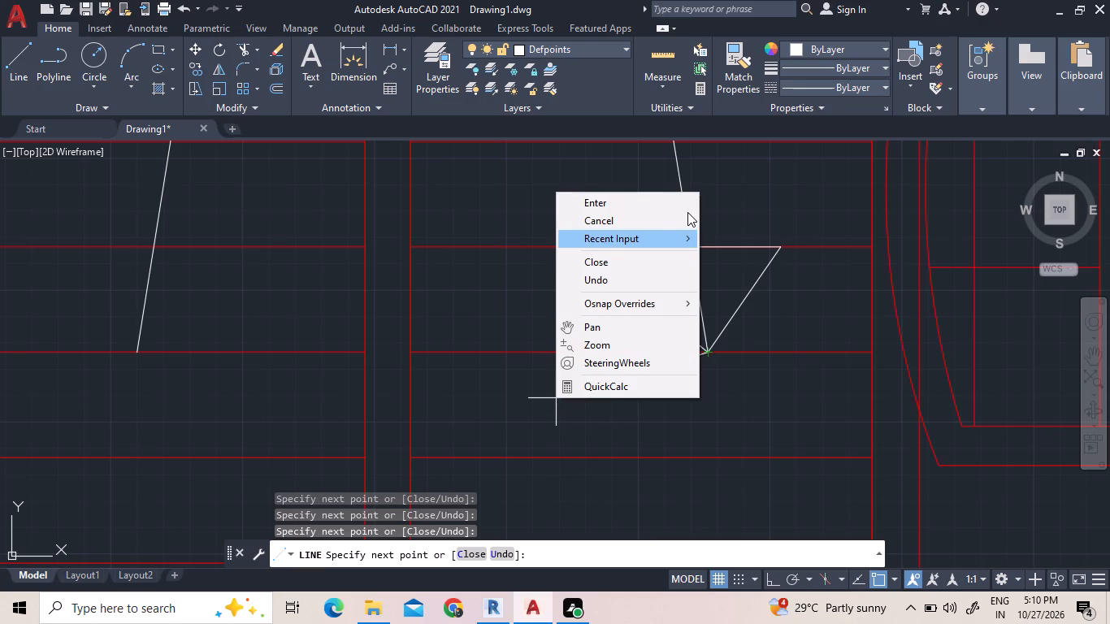
left_click(661, 201)
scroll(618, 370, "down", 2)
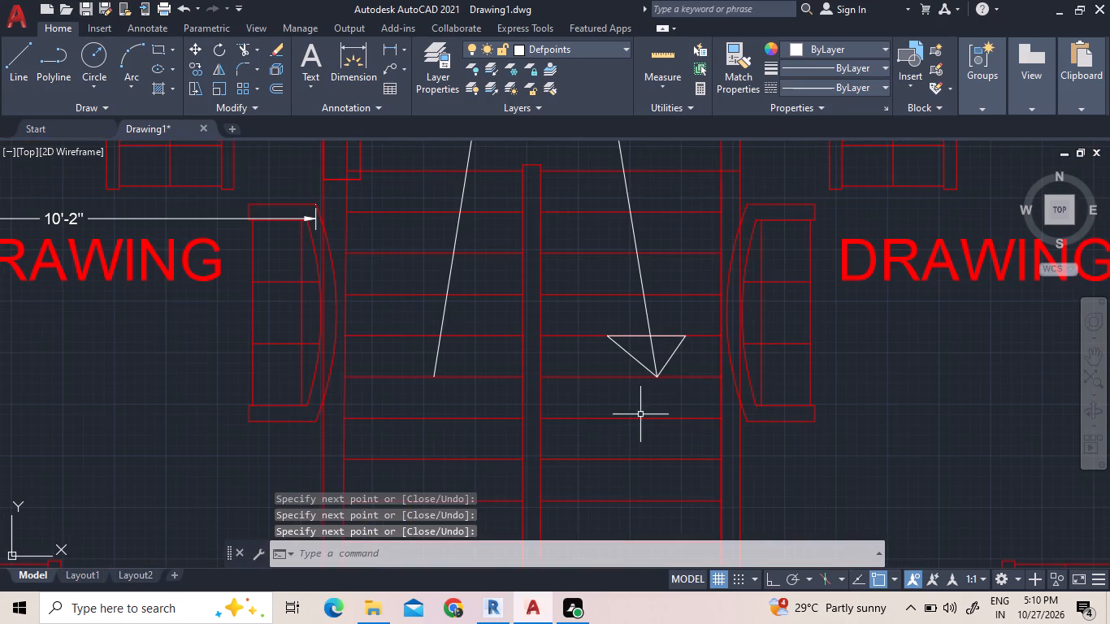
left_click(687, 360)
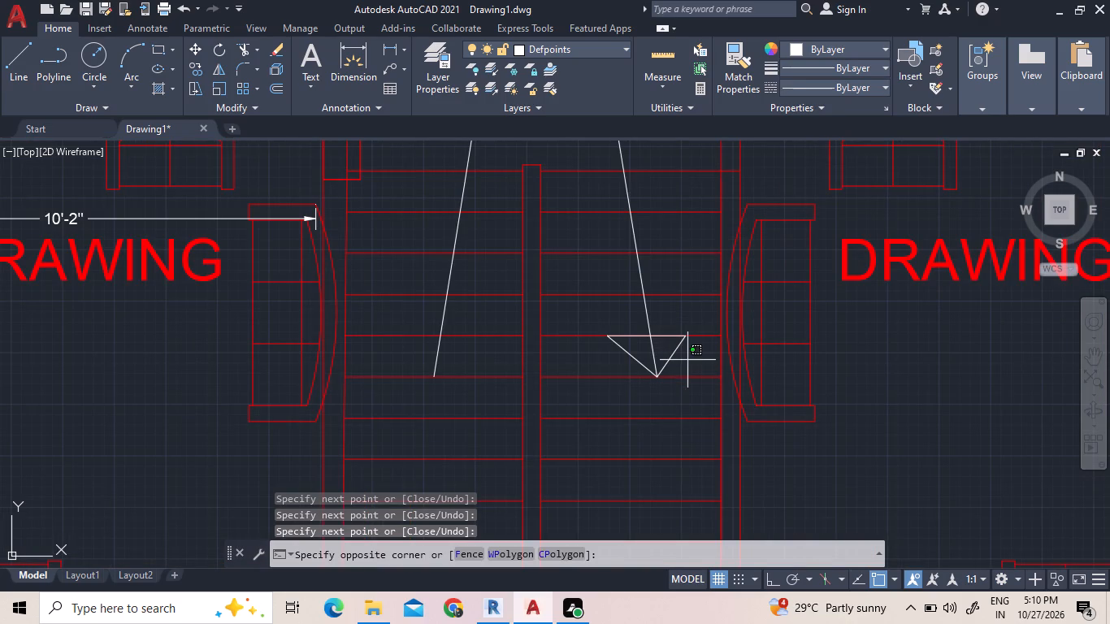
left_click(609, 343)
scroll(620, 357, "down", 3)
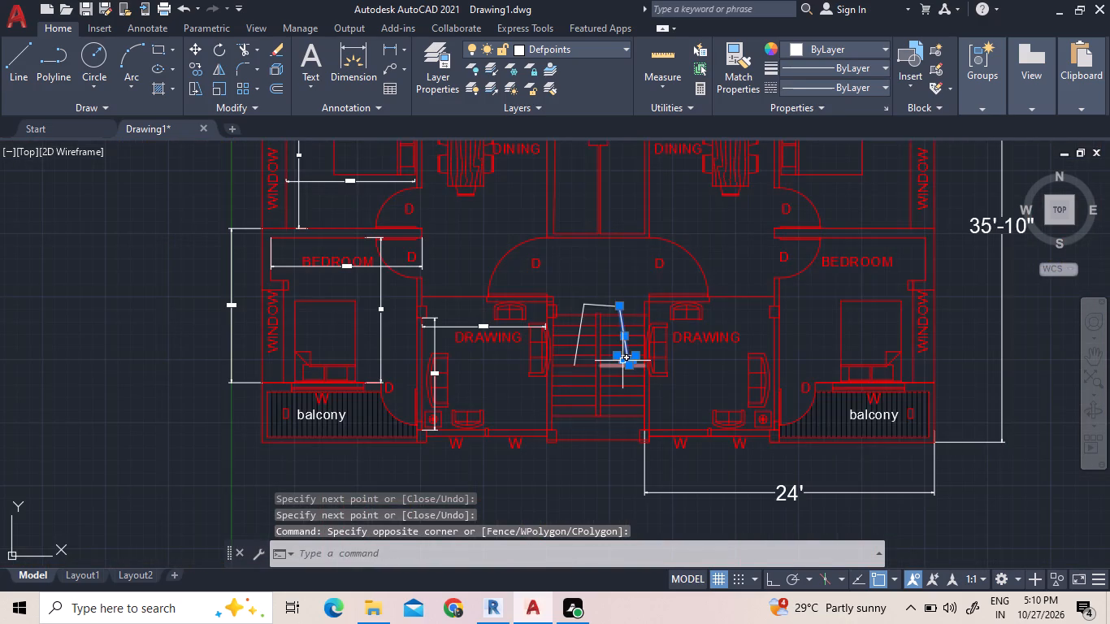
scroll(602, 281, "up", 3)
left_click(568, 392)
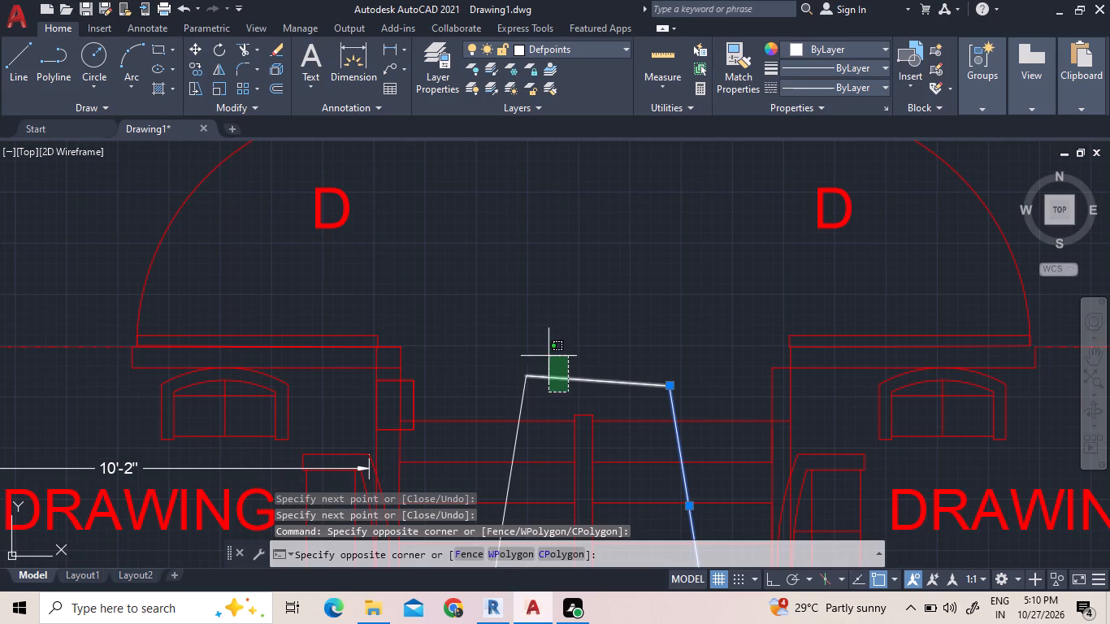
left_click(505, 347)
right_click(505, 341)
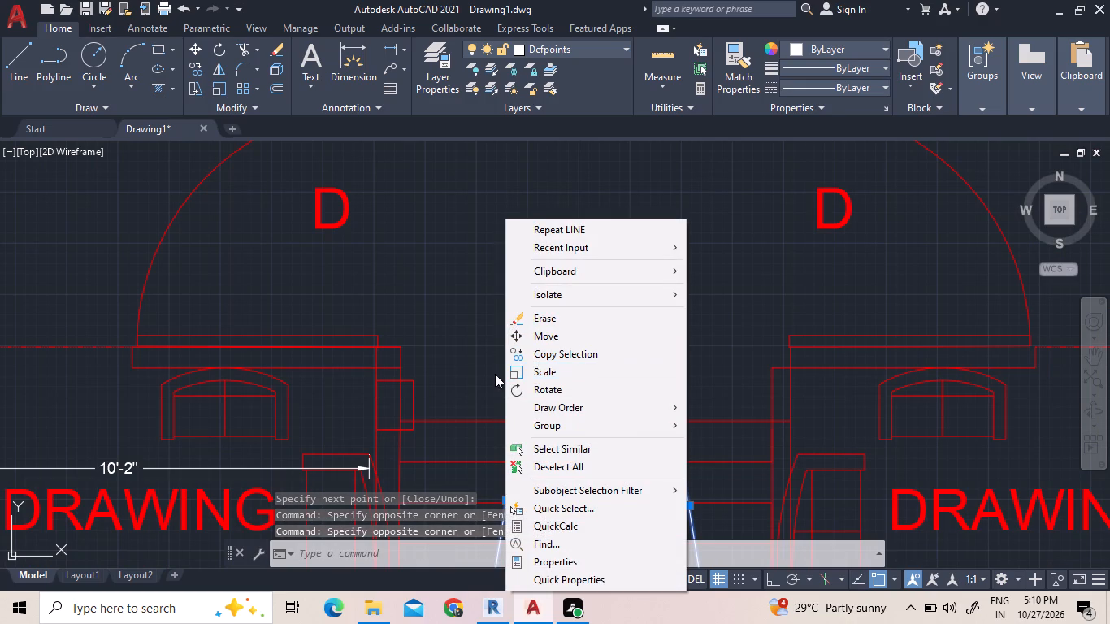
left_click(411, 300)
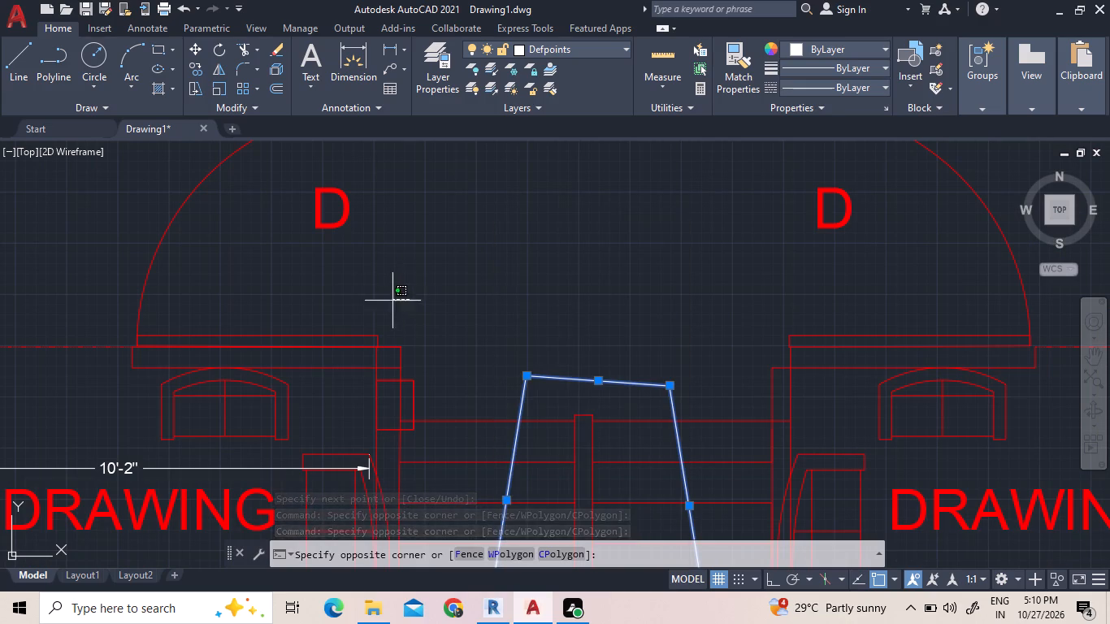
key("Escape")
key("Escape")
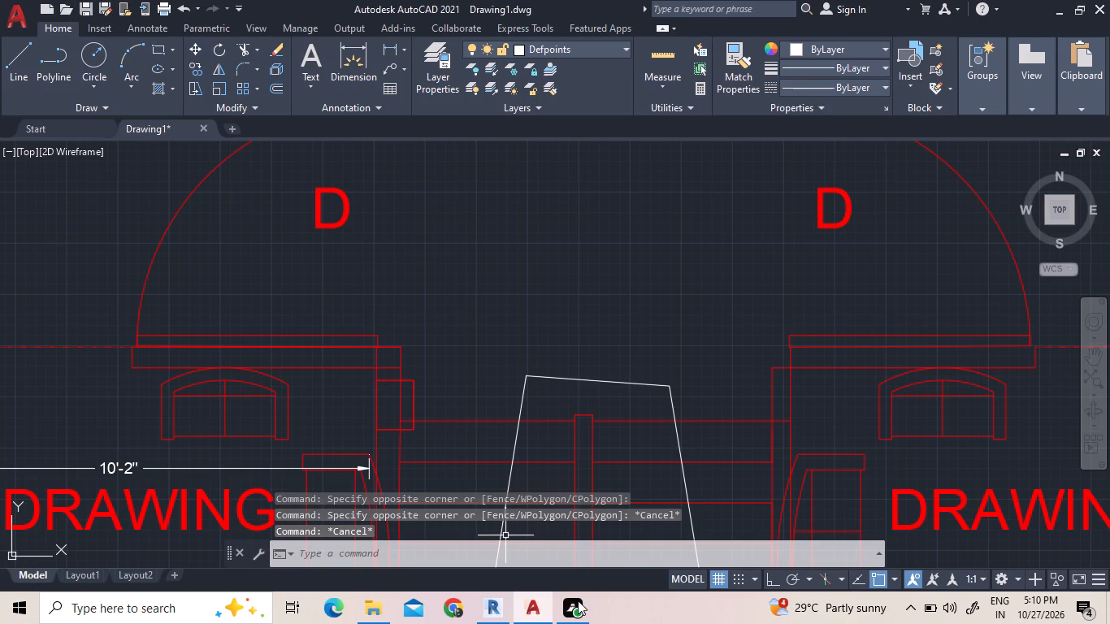
Save the drawing as 27 OCT 5PM in the AUTOCAD folder on the H: drive, in AutoCAD 2018 Drawing format.
left_click(84, 7)
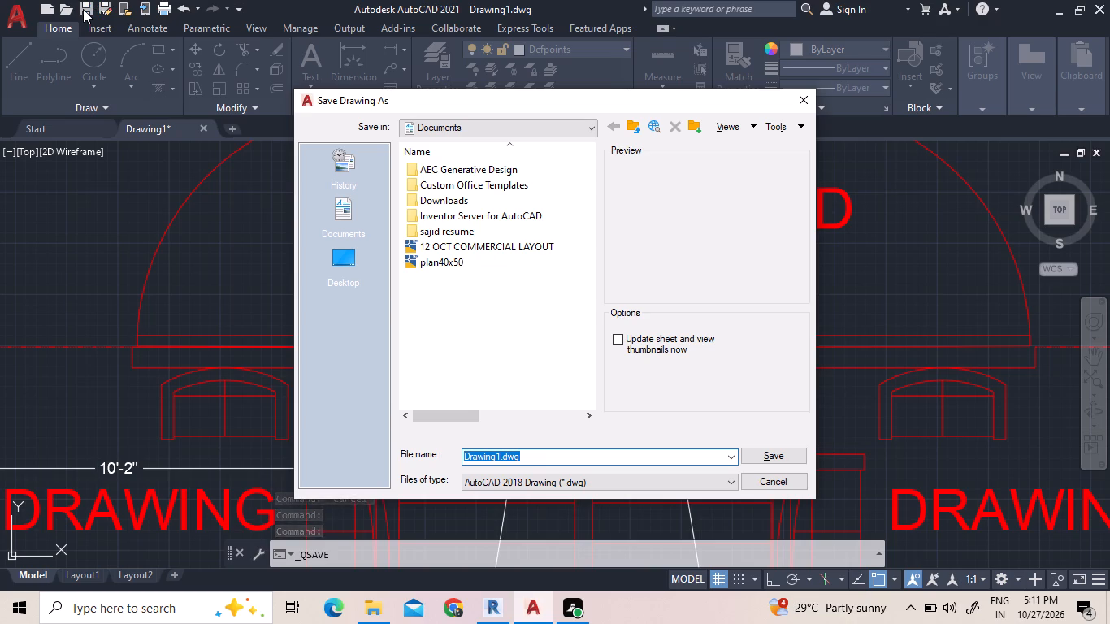
left_click(449, 136)
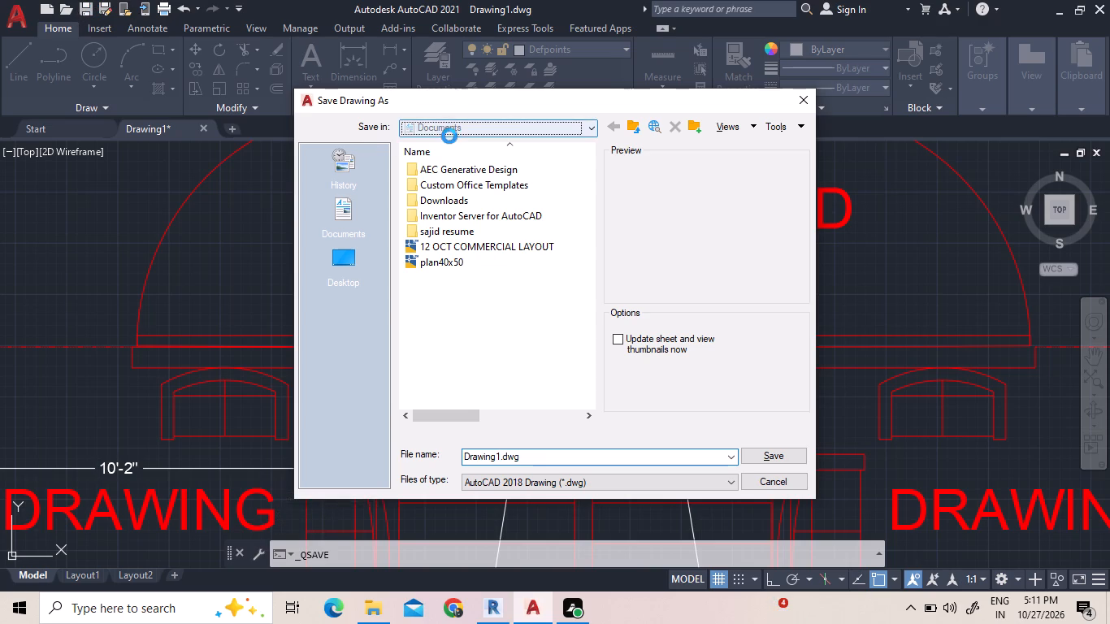
left_click(485, 236)
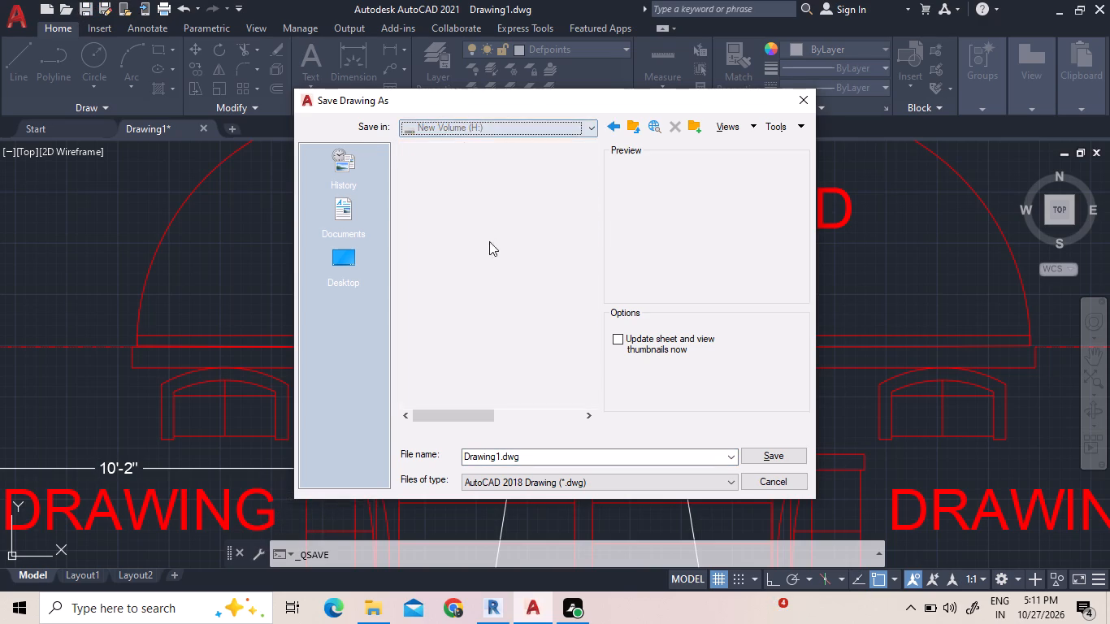
double_click(475, 198)
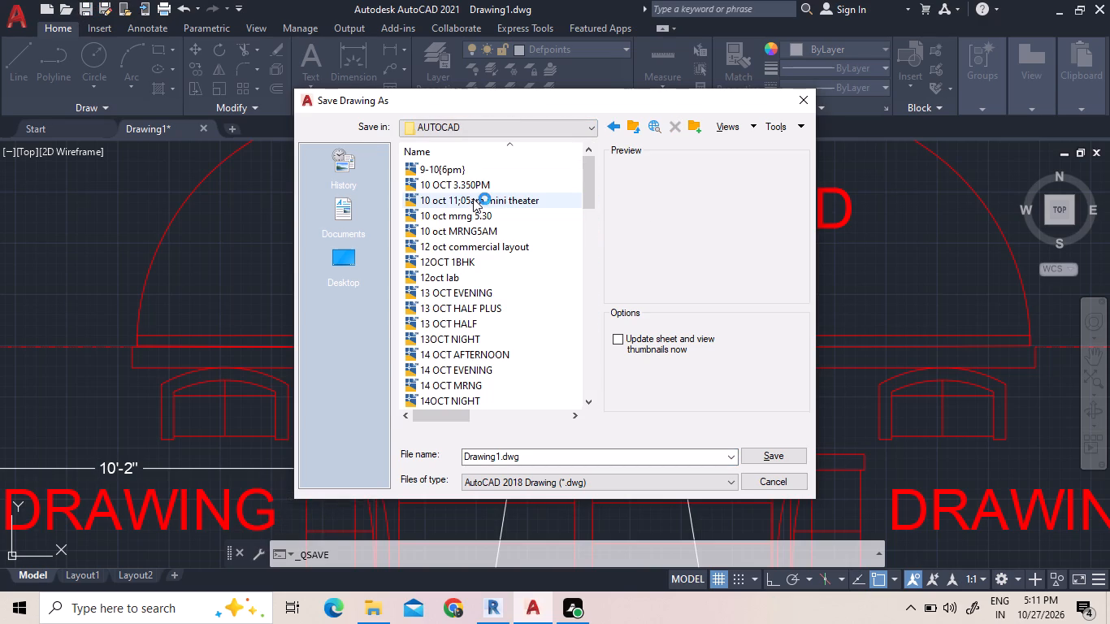
type("27")
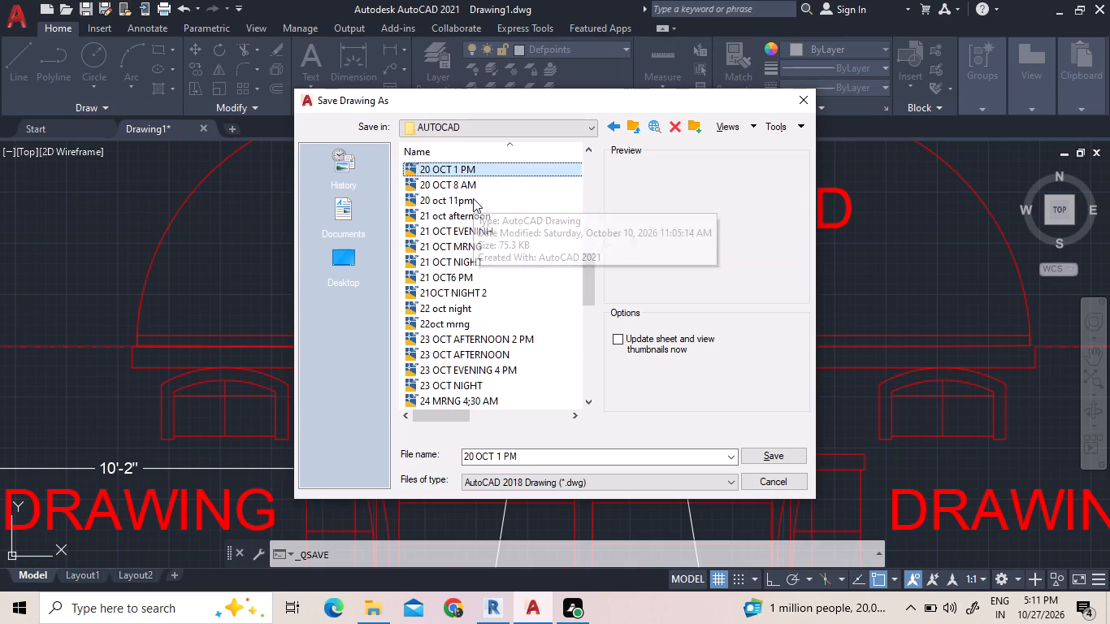
type("OCT")
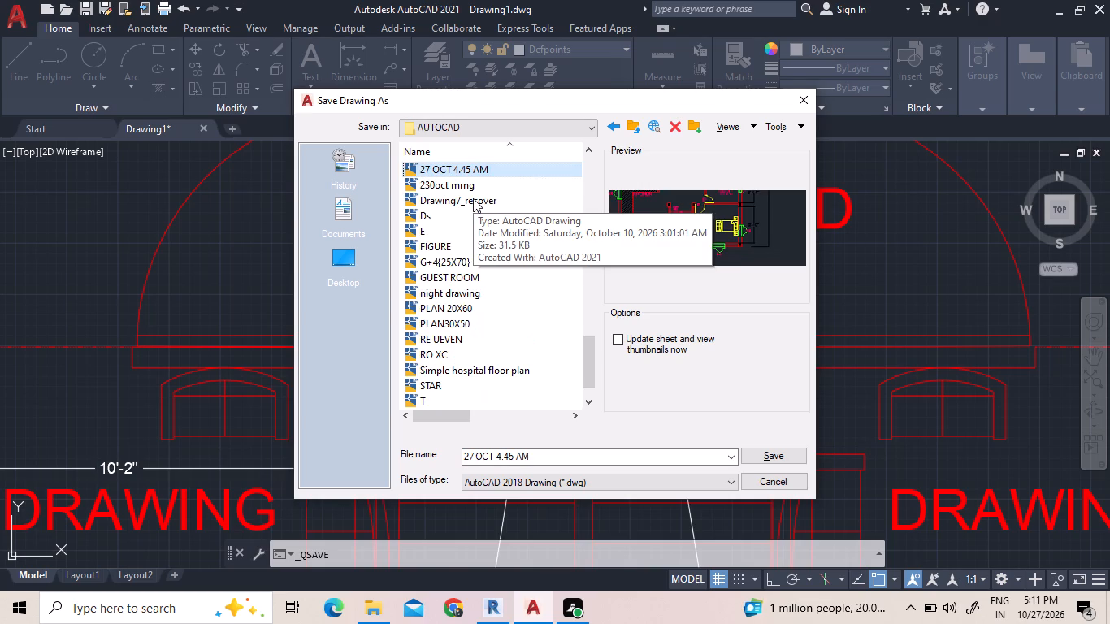
left_click(574, 459)
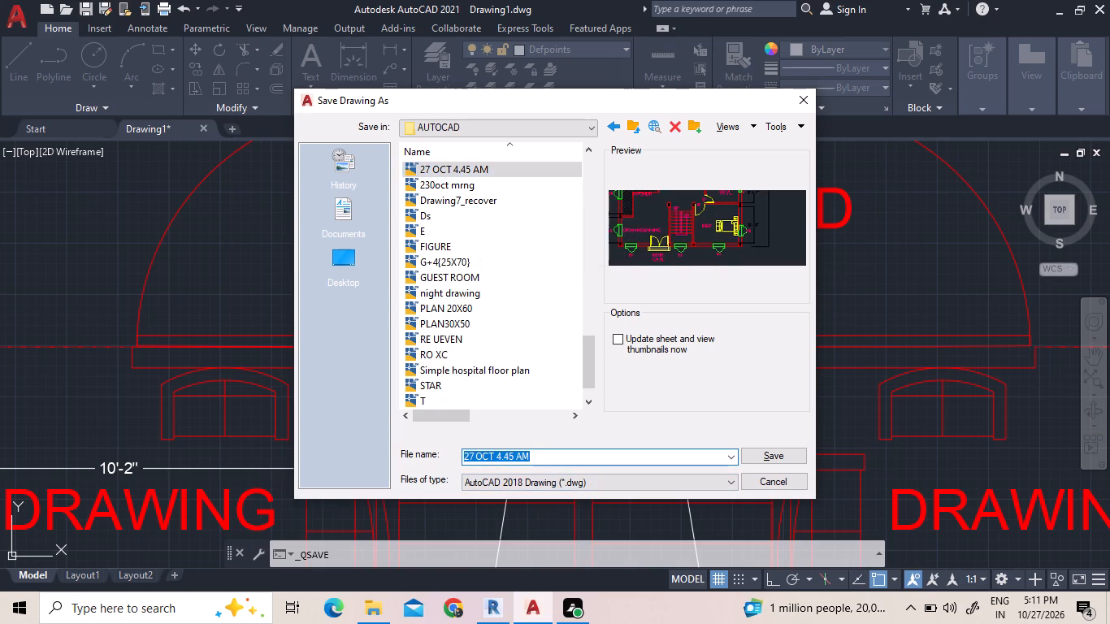
type("27")
key("space")
type("OCT")
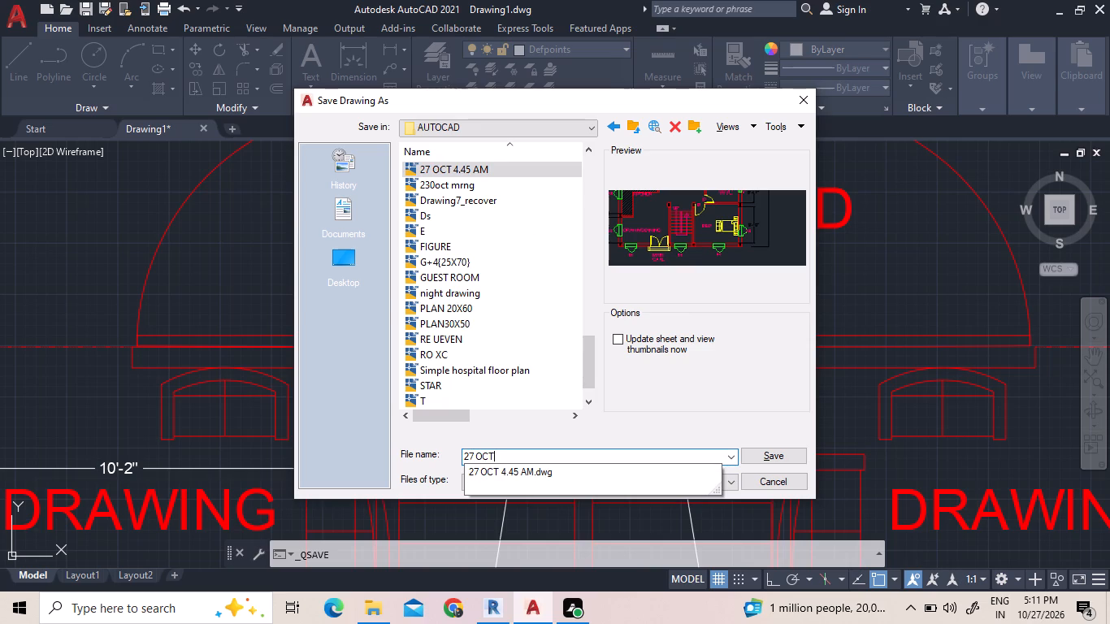
key("space")
key("5")
type("P,")
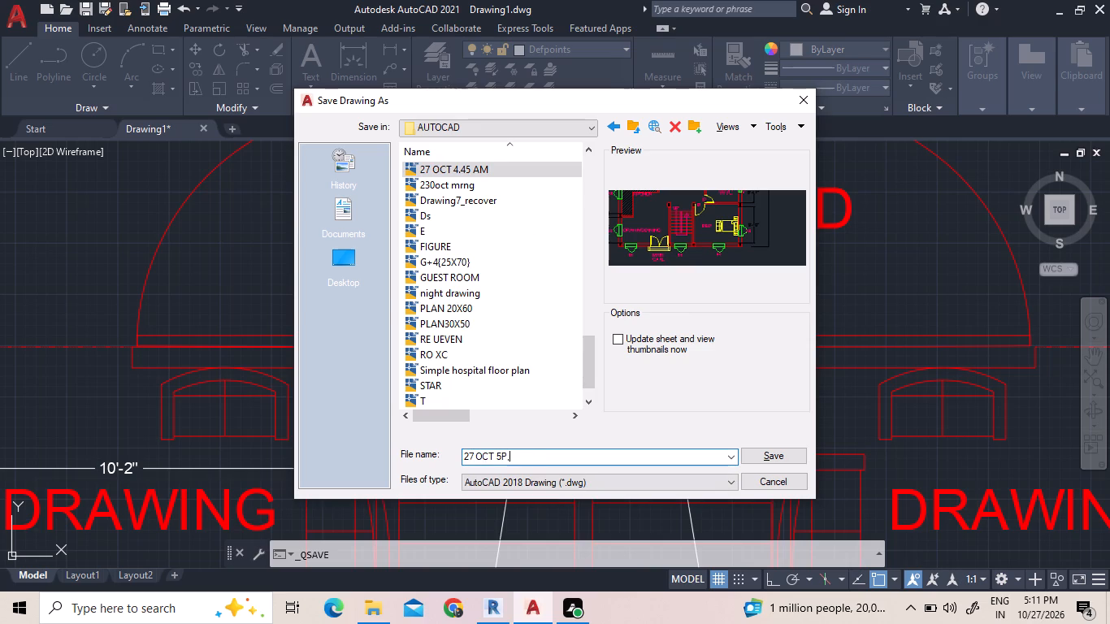
key("BackSpace")
key("m")
key("Return")
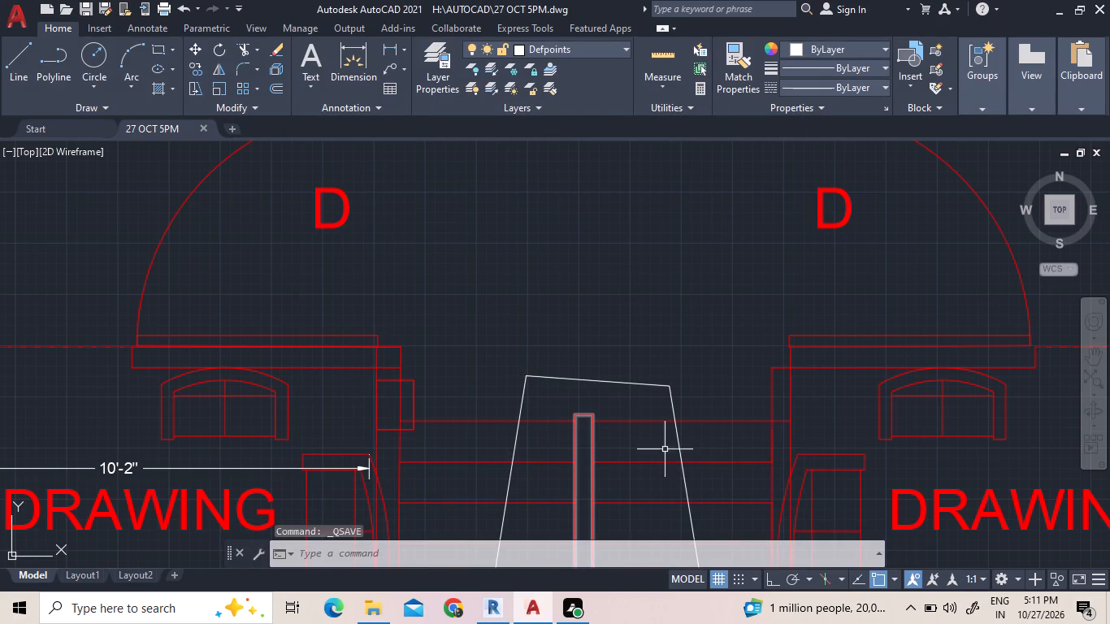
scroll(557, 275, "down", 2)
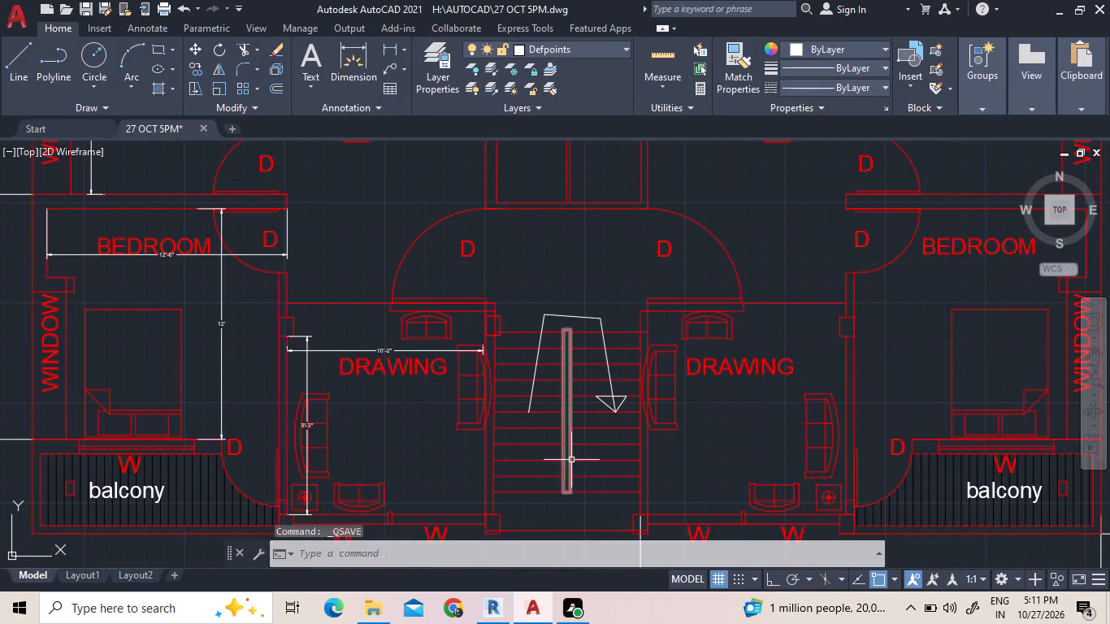